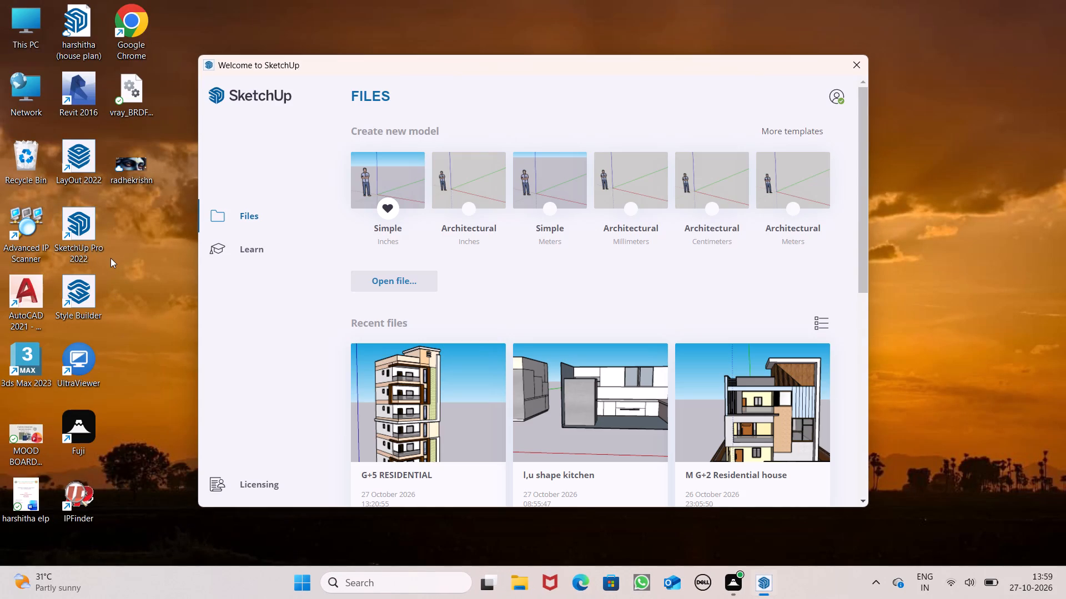
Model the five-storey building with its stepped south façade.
Create a new model from the Simple template in inches.
{"action": "left_click", "coordinate": [398, 181]}
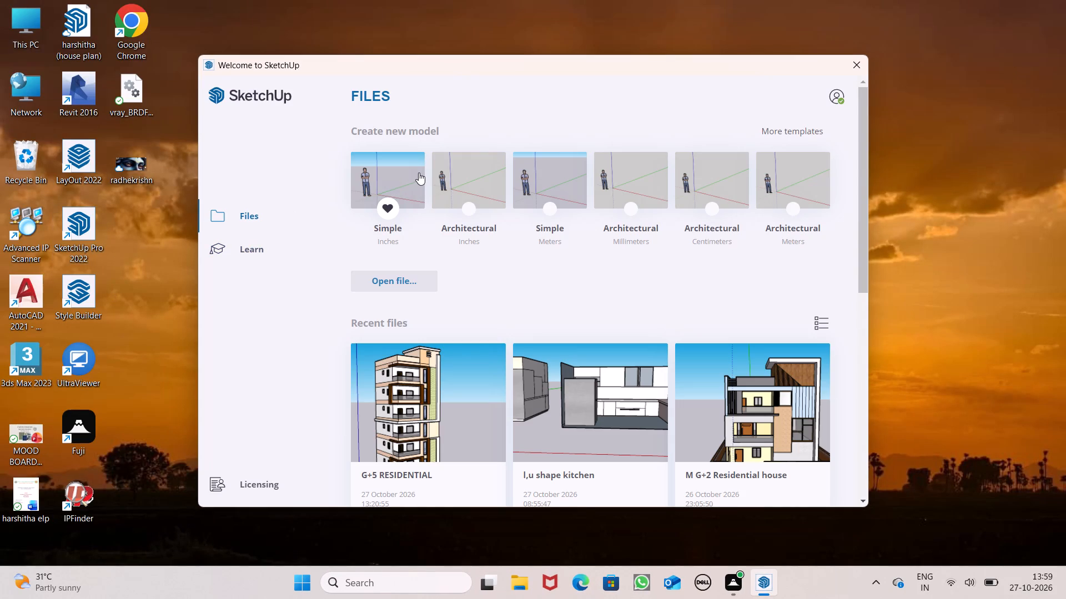
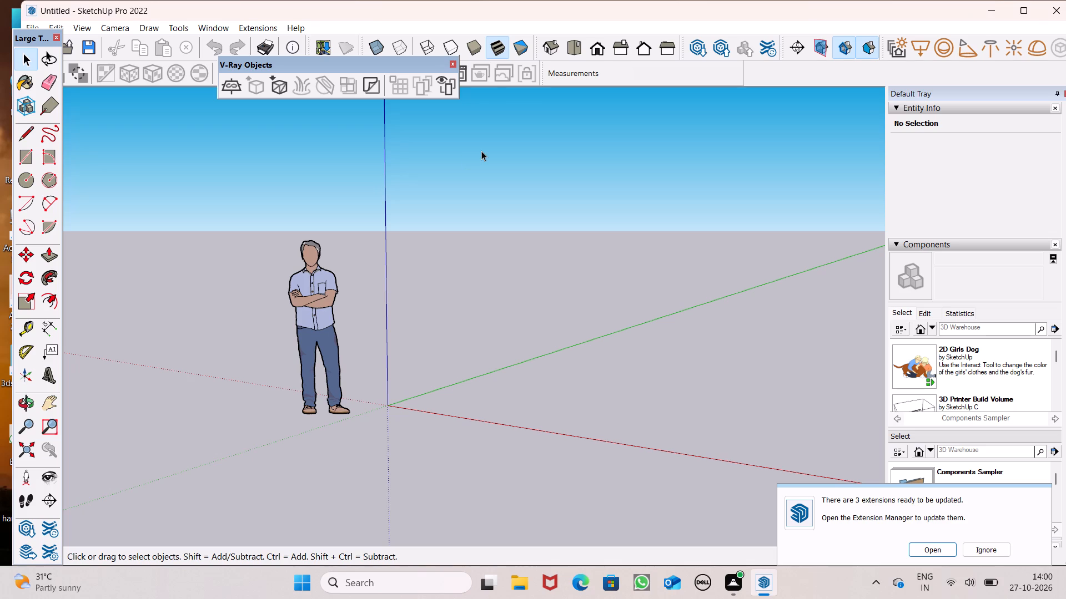
Switch the empty model to the standard top view.
{"action": "scroll", "coordinate": [449, 214], "scroll_direction": "down", "scroll_amount": 6}
{"action": "left_click", "coordinate": [571, 51]}
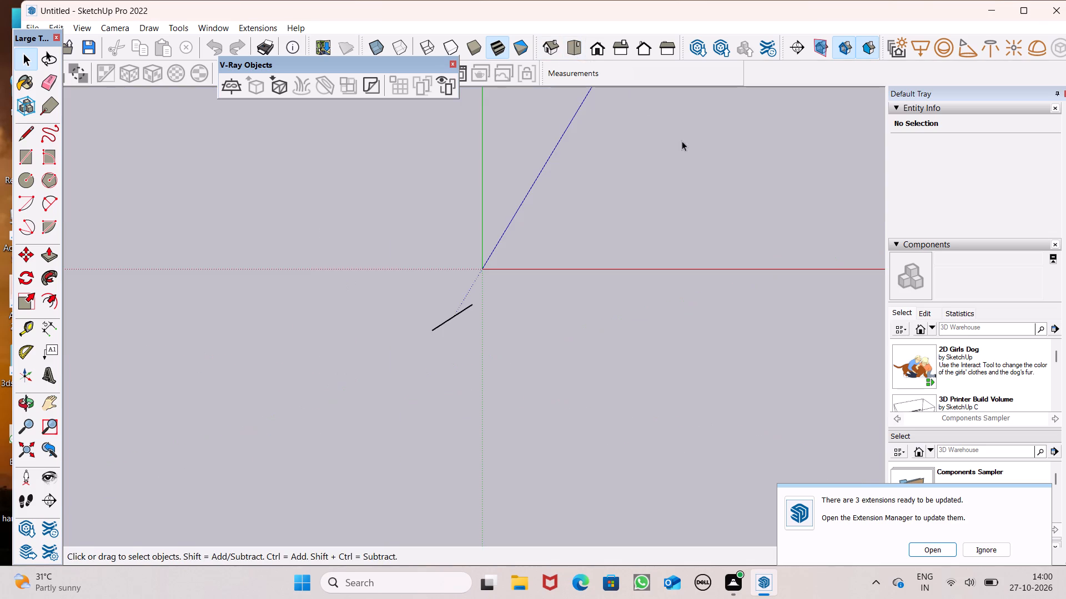
{"action": "scroll", "coordinate": [533, 216], "scroll_direction": "down", "scroll_amount": 14}
{"action": "scroll", "coordinate": [392, 340], "scroll_direction": "down", "scroll_amount": 8}
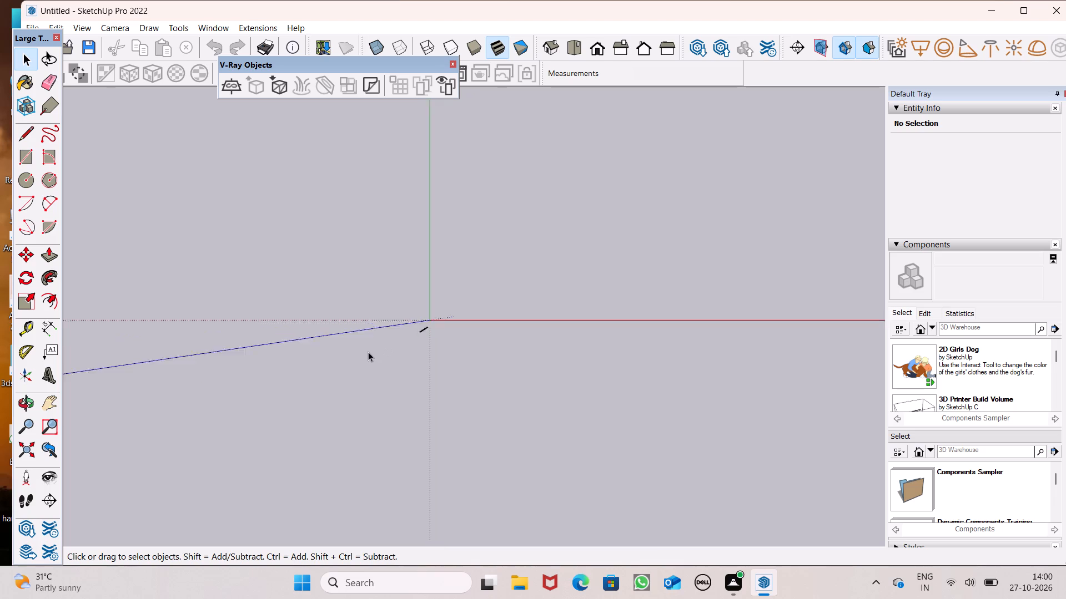
{"action": "scroll", "coordinate": [368, 352], "scroll_direction": "down", "scroll_amount": 5}
{"action": "scroll", "coordinate": [398, 313], "scroll_direction": "down", "scroll_amount": 7}
{"action": "scroll", "coordinate": [465, 270], "scroll_direction": "up", "scroll_amount": 6}
{"action": "scroll", "coordinate": [398, 371], "scroll_direction": "down", "scroll_amount": 3}
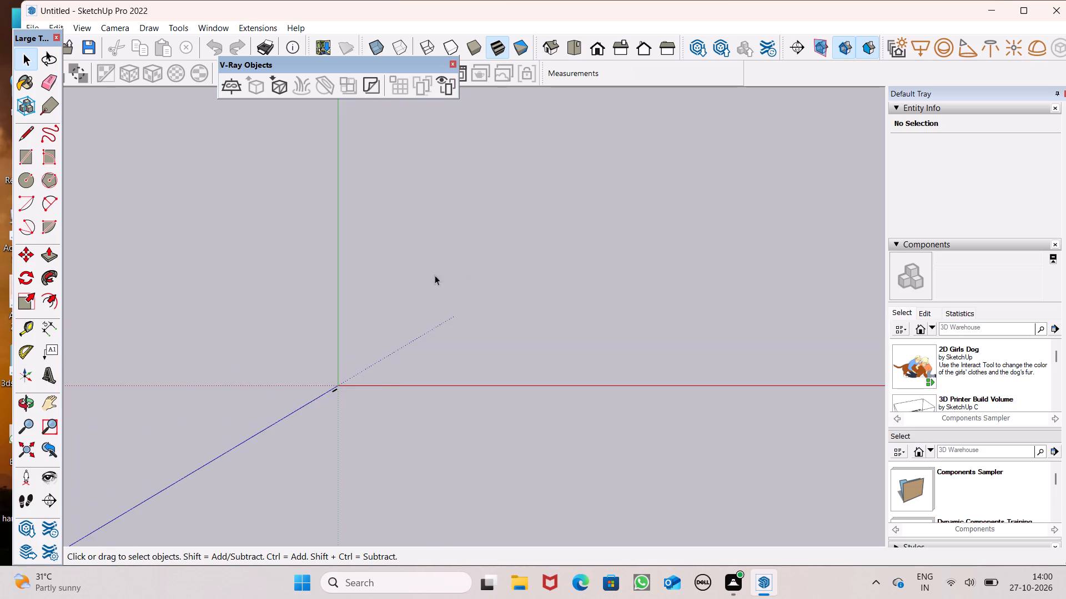
{"action": "scroll", "coordinate": [466, 236], "scroll_direction": "up", "scroll_amount": 4}
{"action": "scroll", "coordinate": [389, 229], "scroll_direction": "down", "scroll_amount": 1}
{"action": "scroll", "coordinate": [611, 303], "scroll_direction": "up", "scroll_amount": 2}
{"action": "scroll", "coordinate": [455, 269], "scroll_direction": "up", "scroll_amount": 1}
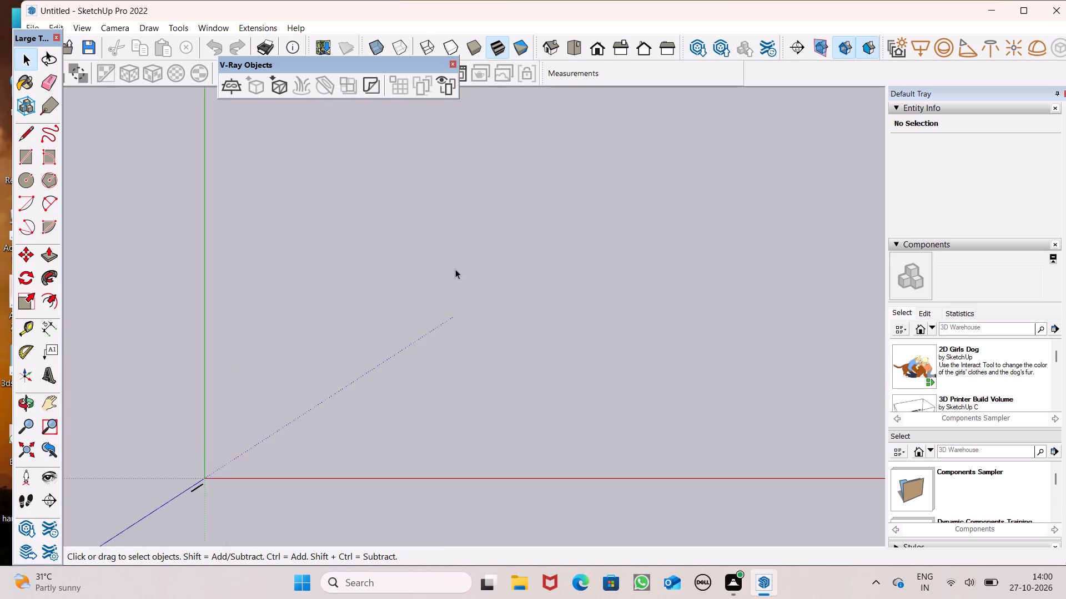
{"action": "scroll", "coordinate": [455, 269], "scroll_direction": "up", "scroll_amount": 1}
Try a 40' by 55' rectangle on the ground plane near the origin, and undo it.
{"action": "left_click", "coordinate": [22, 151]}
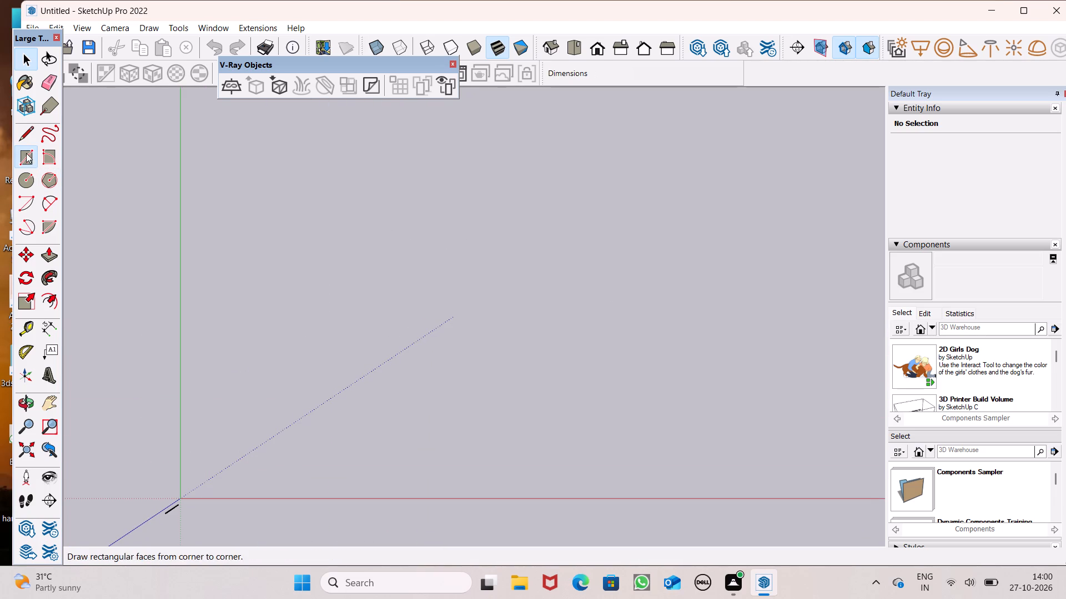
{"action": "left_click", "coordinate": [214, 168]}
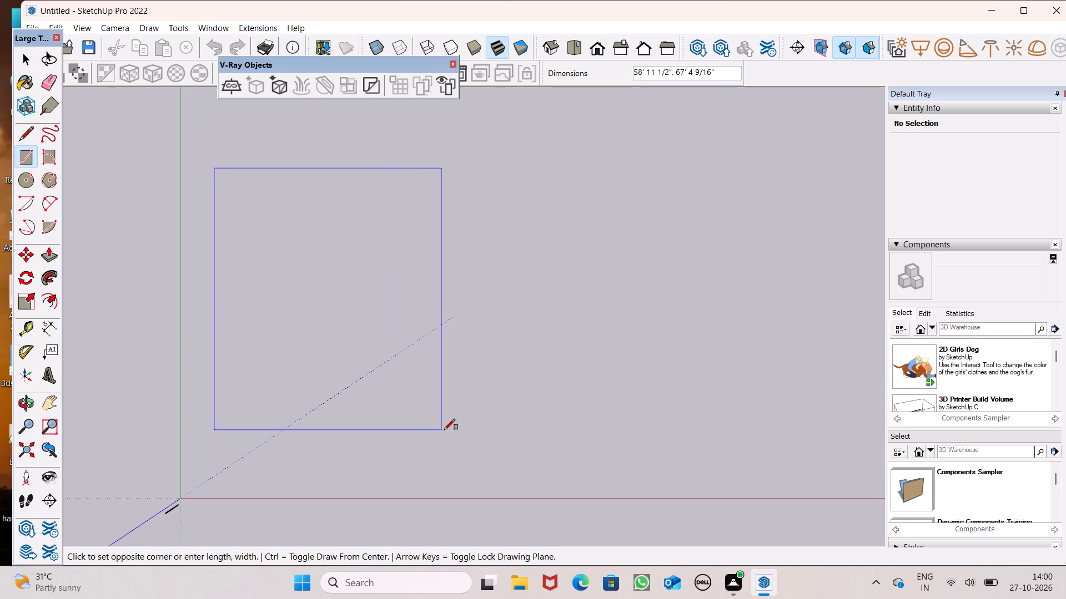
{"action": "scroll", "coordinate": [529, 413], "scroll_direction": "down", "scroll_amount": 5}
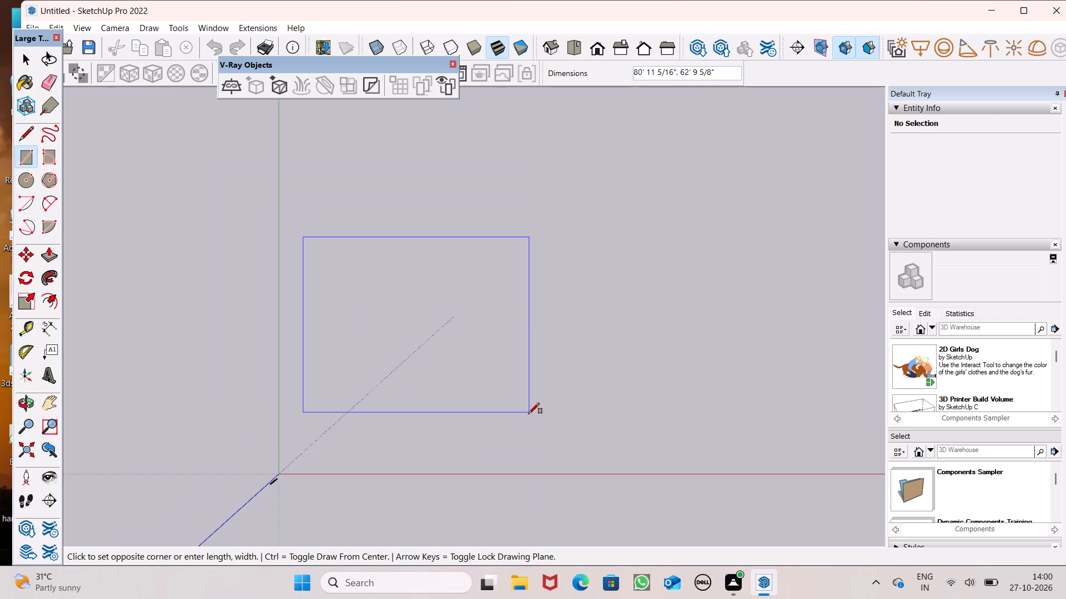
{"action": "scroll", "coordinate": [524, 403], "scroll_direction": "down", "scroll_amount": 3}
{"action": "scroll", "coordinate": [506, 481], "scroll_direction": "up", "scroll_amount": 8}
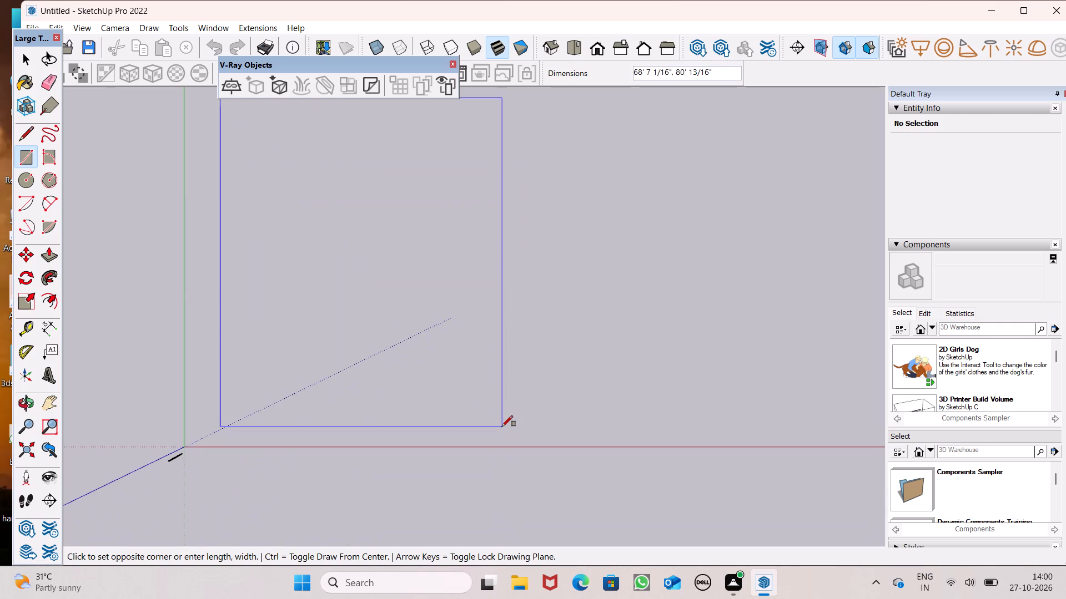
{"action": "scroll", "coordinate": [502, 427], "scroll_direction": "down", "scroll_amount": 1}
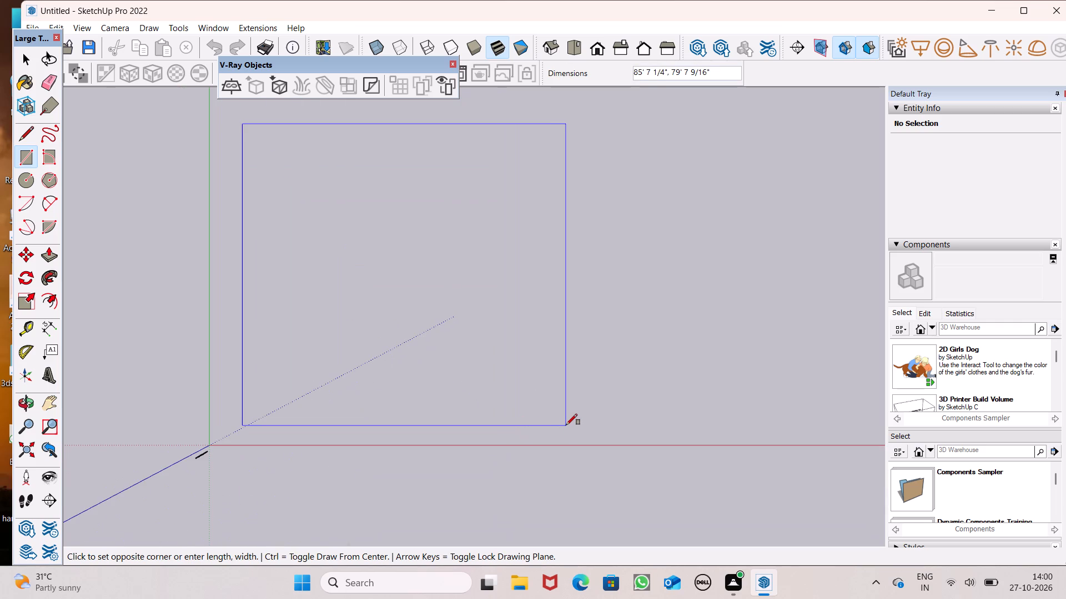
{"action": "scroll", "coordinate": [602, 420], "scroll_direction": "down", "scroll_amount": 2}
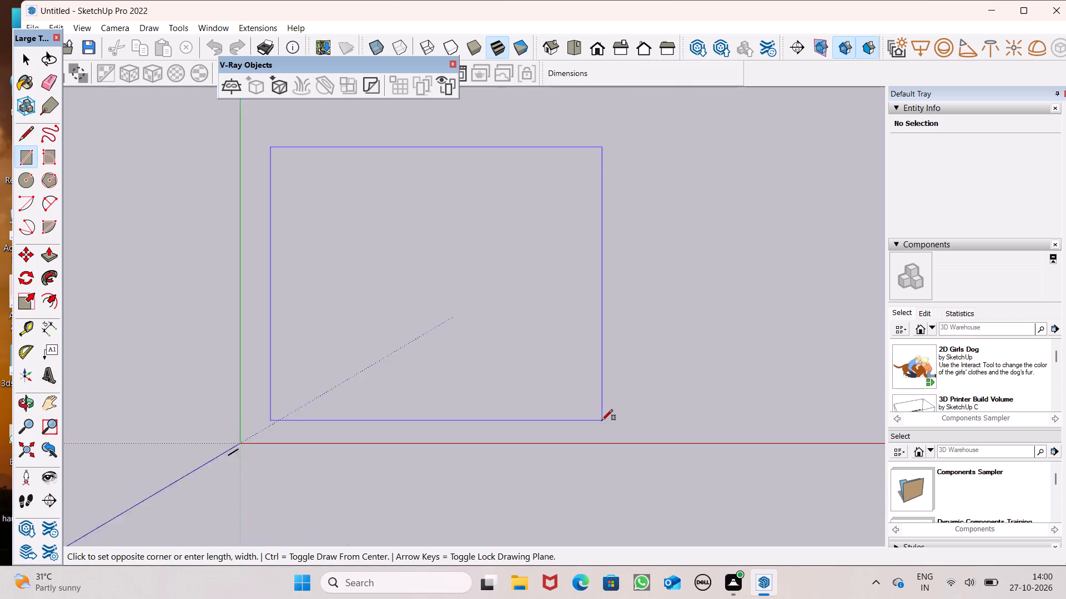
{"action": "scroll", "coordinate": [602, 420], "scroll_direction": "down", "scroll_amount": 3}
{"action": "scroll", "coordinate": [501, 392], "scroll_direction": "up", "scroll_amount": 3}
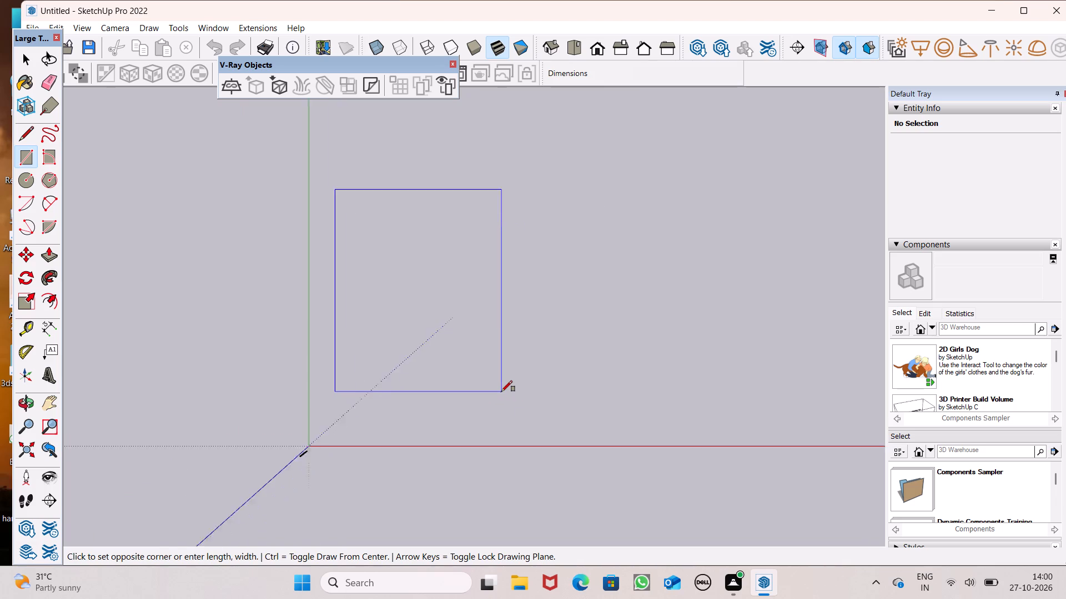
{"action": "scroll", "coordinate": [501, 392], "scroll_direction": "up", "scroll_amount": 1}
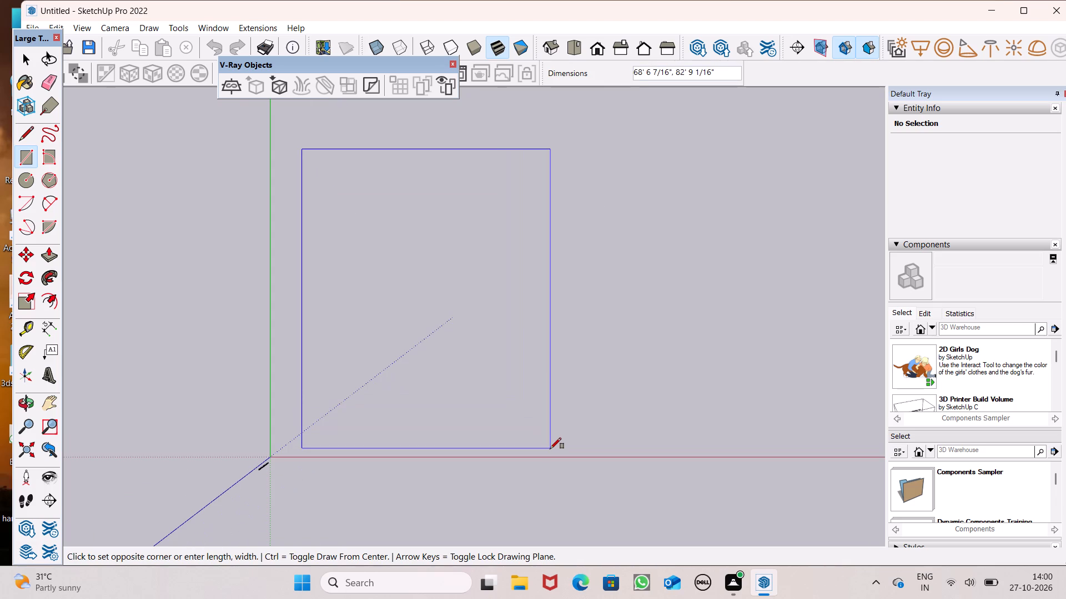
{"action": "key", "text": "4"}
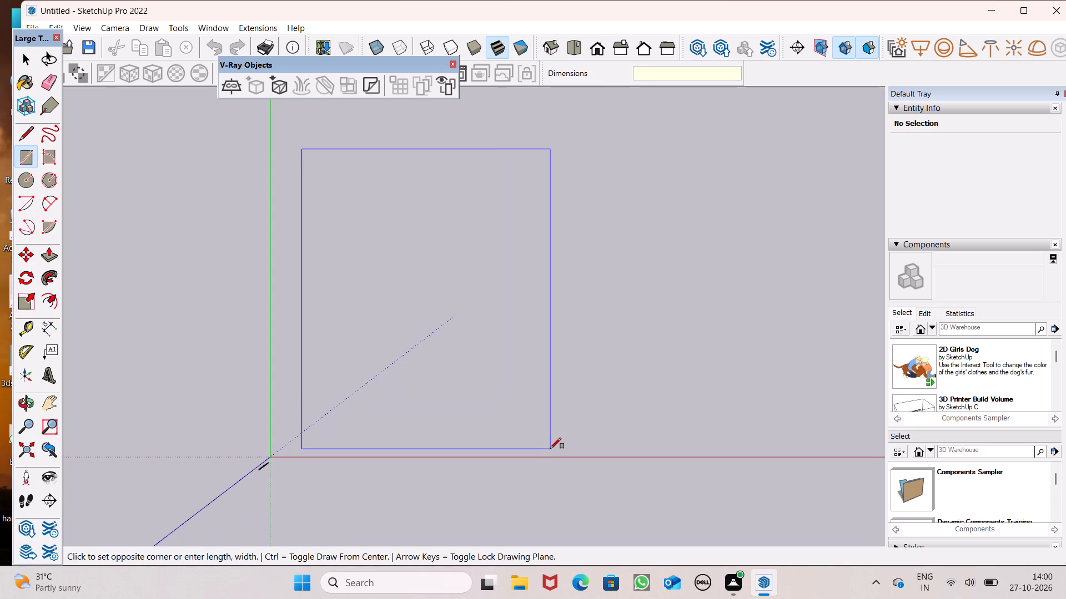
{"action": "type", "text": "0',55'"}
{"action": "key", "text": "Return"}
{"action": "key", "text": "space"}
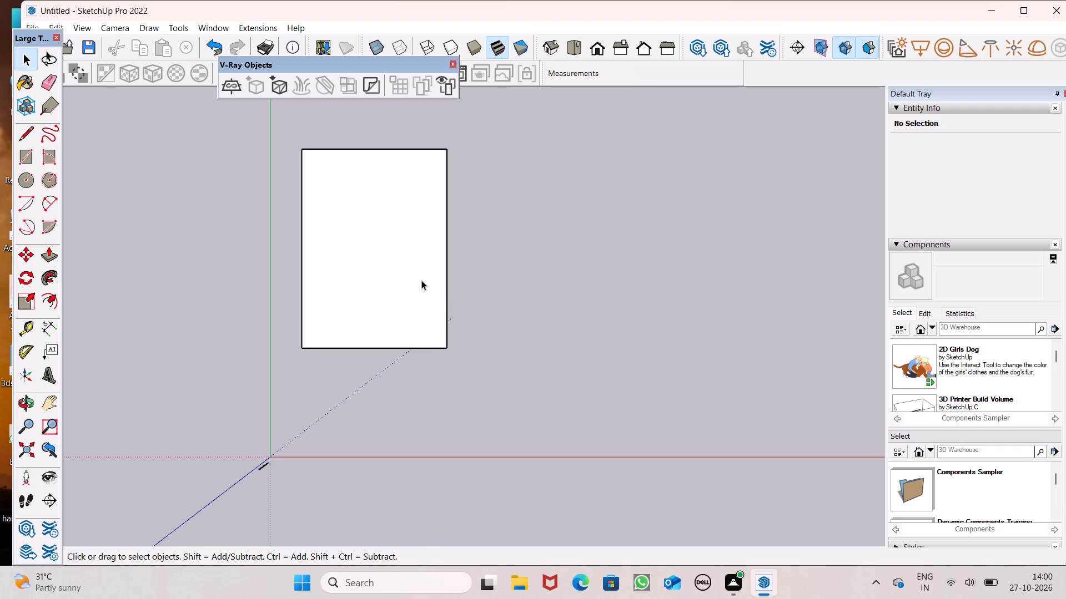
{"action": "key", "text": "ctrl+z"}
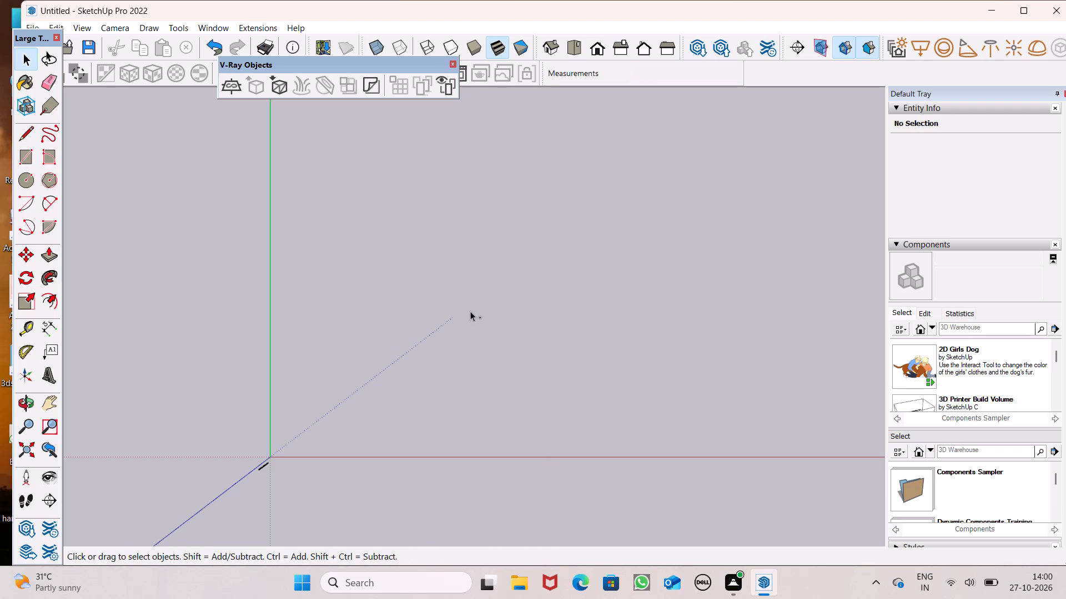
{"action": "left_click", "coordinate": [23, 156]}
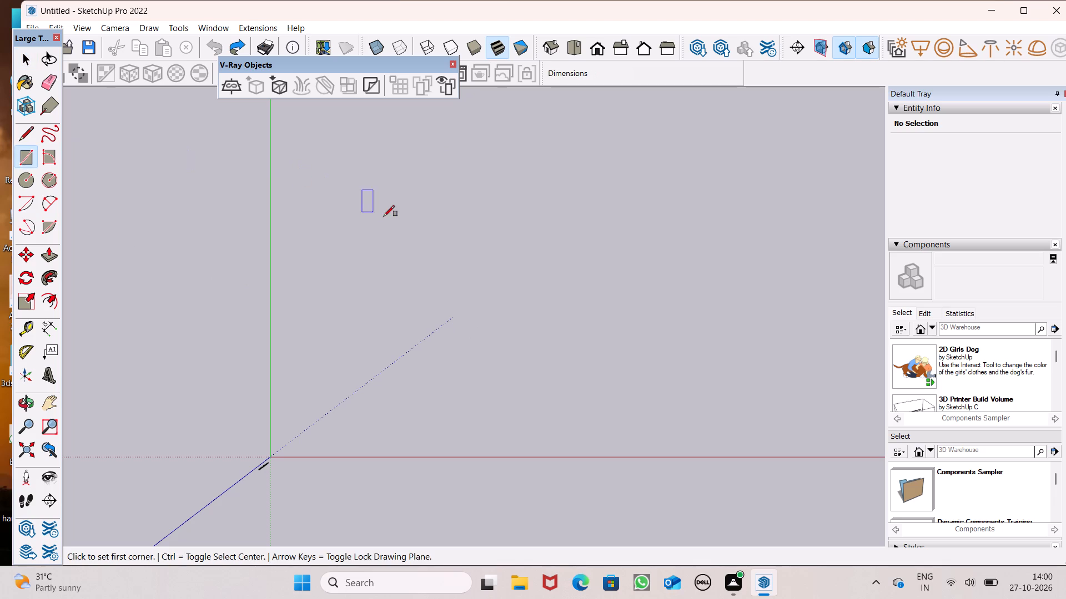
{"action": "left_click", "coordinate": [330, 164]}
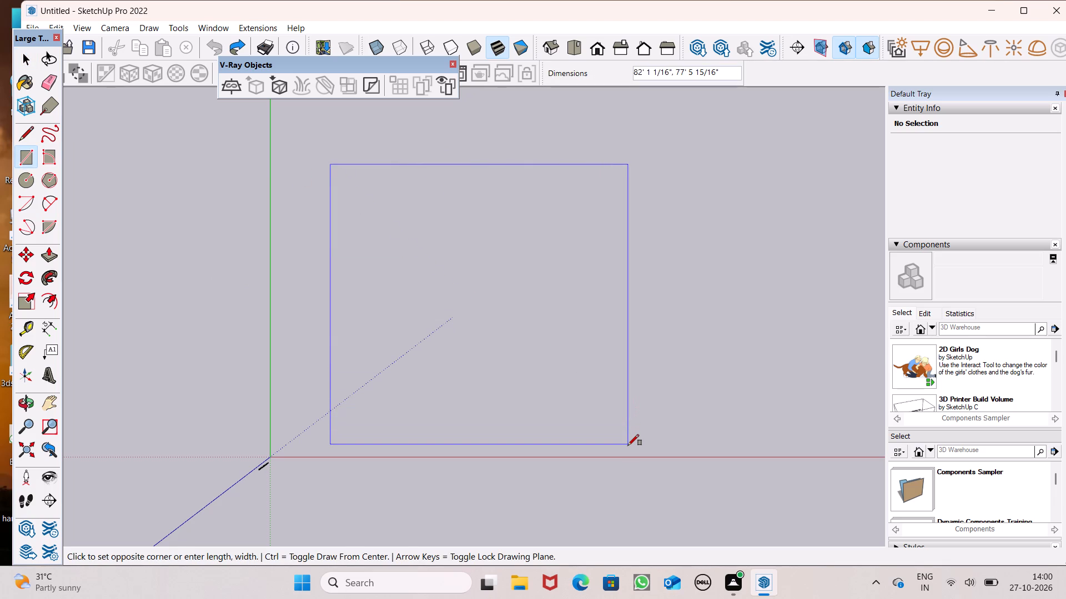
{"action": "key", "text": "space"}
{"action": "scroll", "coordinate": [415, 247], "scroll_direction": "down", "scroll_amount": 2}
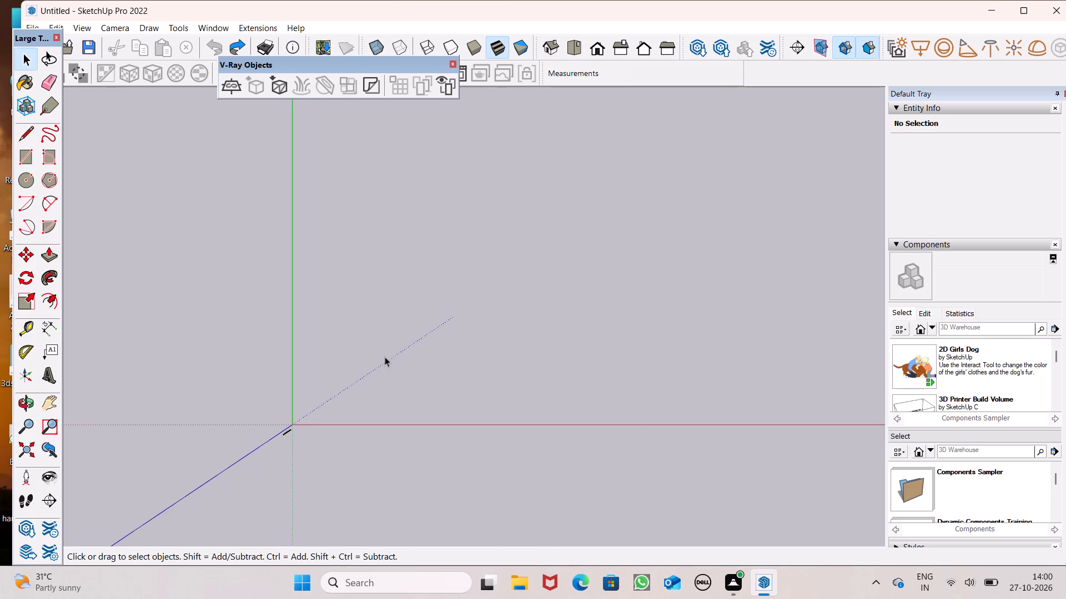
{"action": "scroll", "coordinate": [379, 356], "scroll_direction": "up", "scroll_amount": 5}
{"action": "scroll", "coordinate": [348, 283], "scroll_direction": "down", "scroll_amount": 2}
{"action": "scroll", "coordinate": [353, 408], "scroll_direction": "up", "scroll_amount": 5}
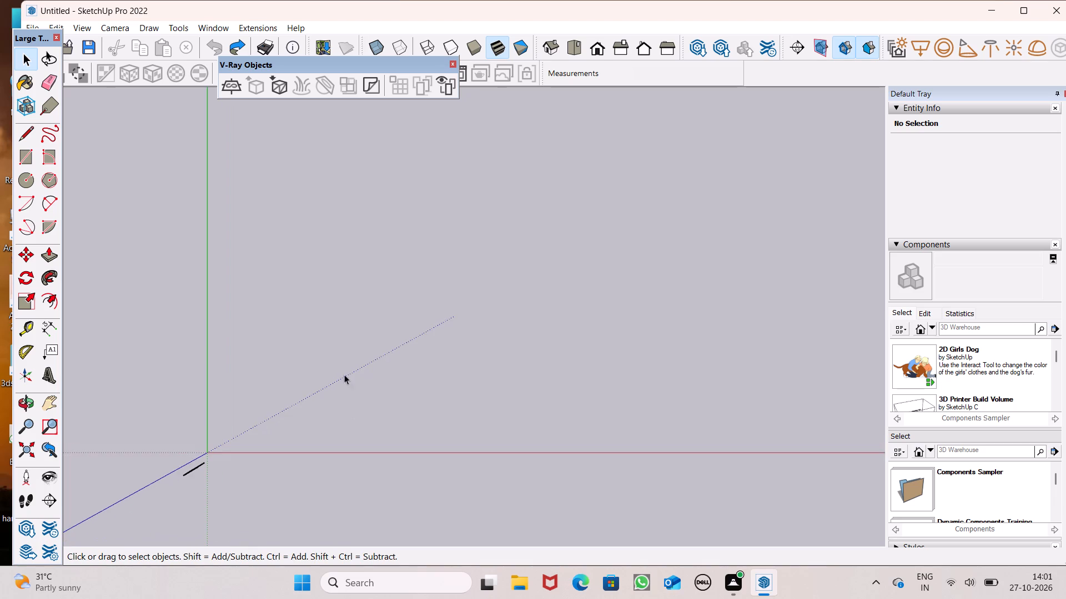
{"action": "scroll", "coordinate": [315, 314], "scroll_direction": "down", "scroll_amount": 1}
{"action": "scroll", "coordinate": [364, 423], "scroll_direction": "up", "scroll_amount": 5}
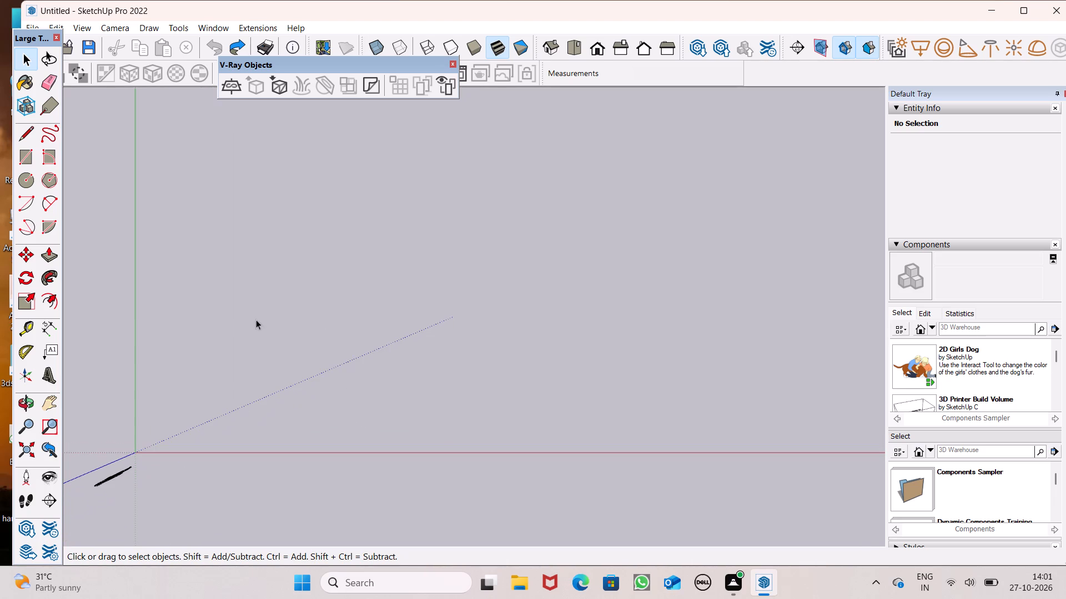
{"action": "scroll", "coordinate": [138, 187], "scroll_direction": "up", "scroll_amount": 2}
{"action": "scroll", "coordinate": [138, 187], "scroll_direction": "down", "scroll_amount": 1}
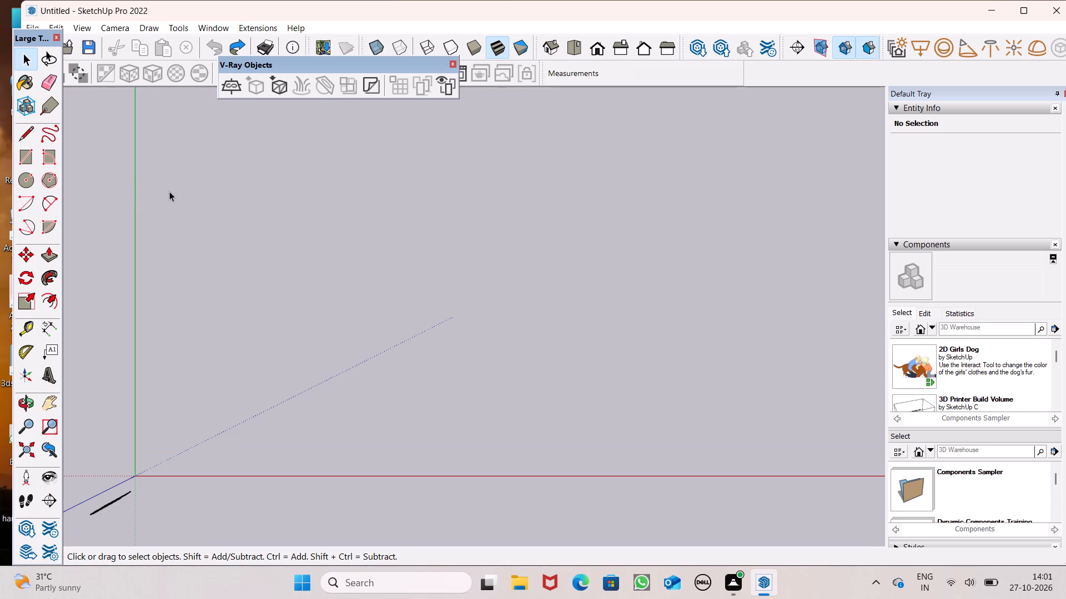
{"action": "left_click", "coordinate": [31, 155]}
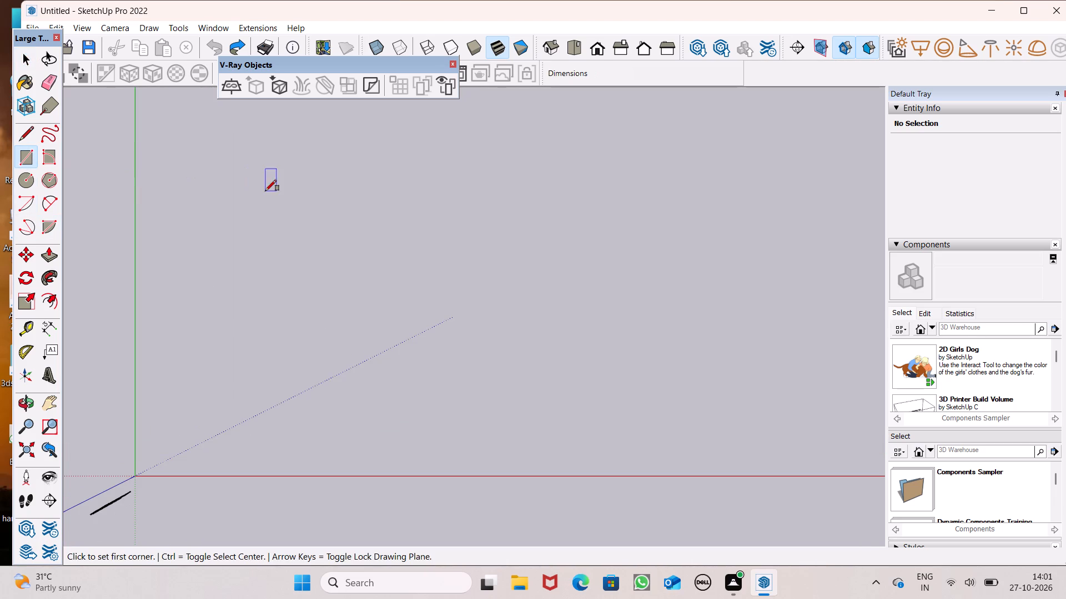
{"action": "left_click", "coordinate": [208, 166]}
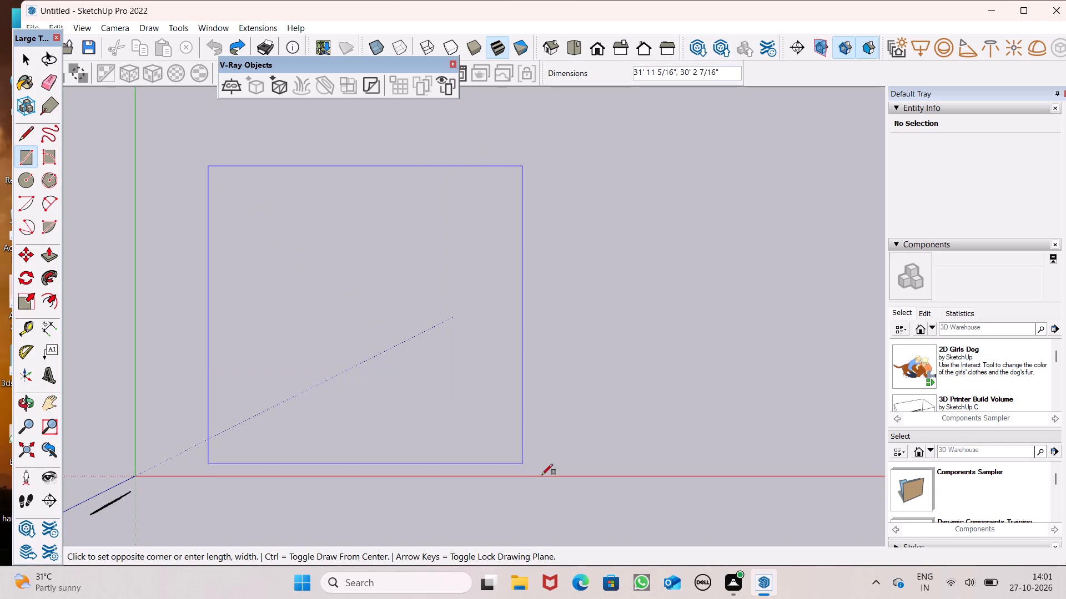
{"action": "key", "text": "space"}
Draw a 50' by 45' rectangle on the ground plane, in the positive red and green quadrant near the origin.
{"action": "scroll", "coordinate": [443, 382], "scroll_direction": "down", "scroll_amount": 7}
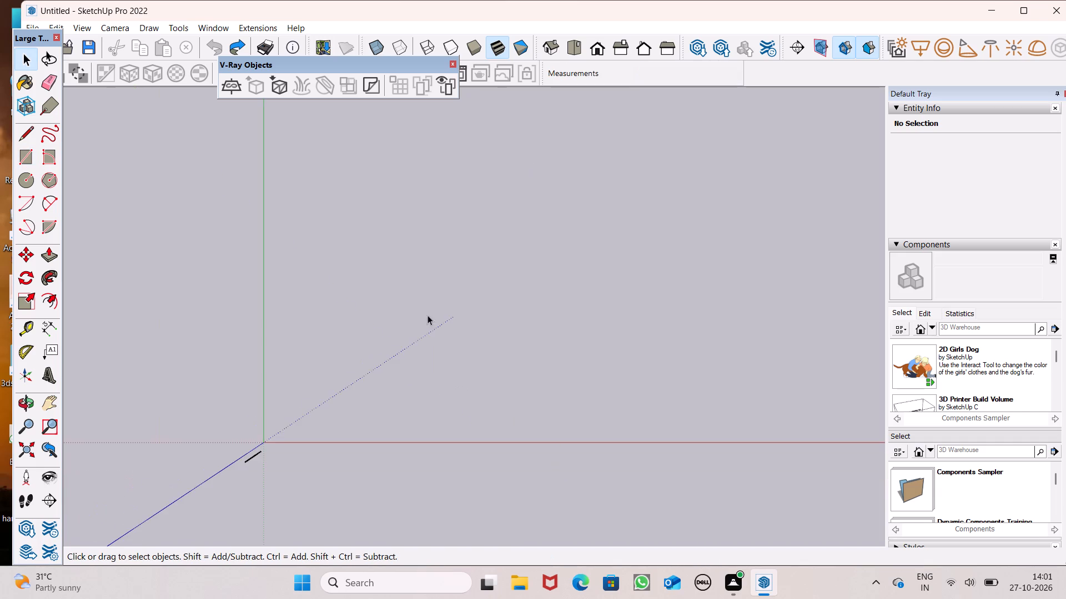
{"action": "scroll", "coordinate": [476, 256], "scroll_direction": "down", "scroll_amount": 3}
{"action": "scroll", "coordinate": [612, 244], "scroll_direction": "up", "scroll_amount": 3}
{"action": "scroll", "coordinate": [484, 154], "scroll_direction": "up", "scroll_amount": 2}
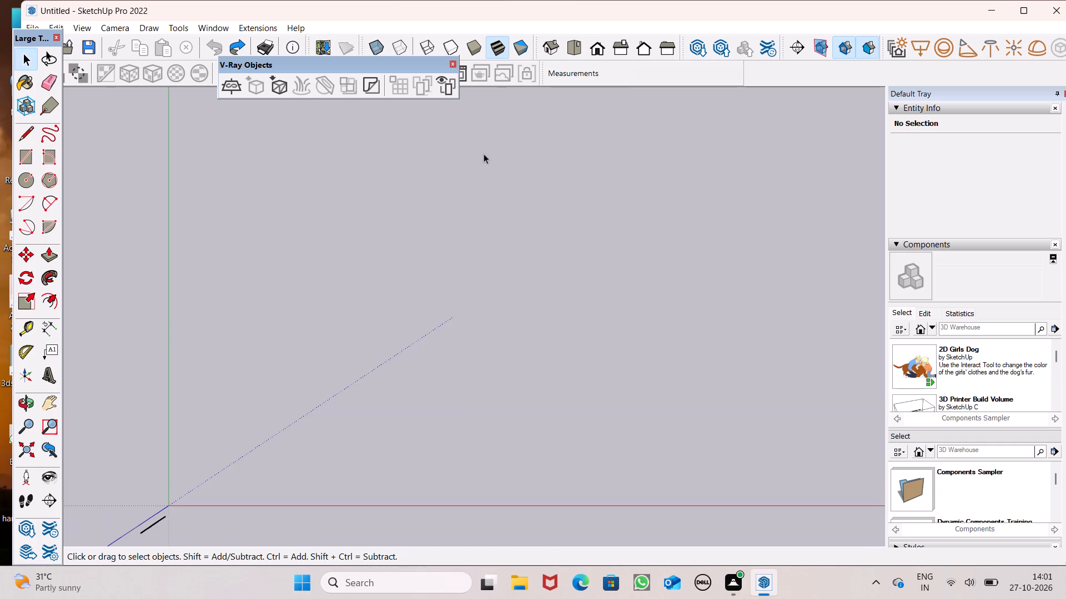
{"action": "left_click", "coordinate": [18, 159]}
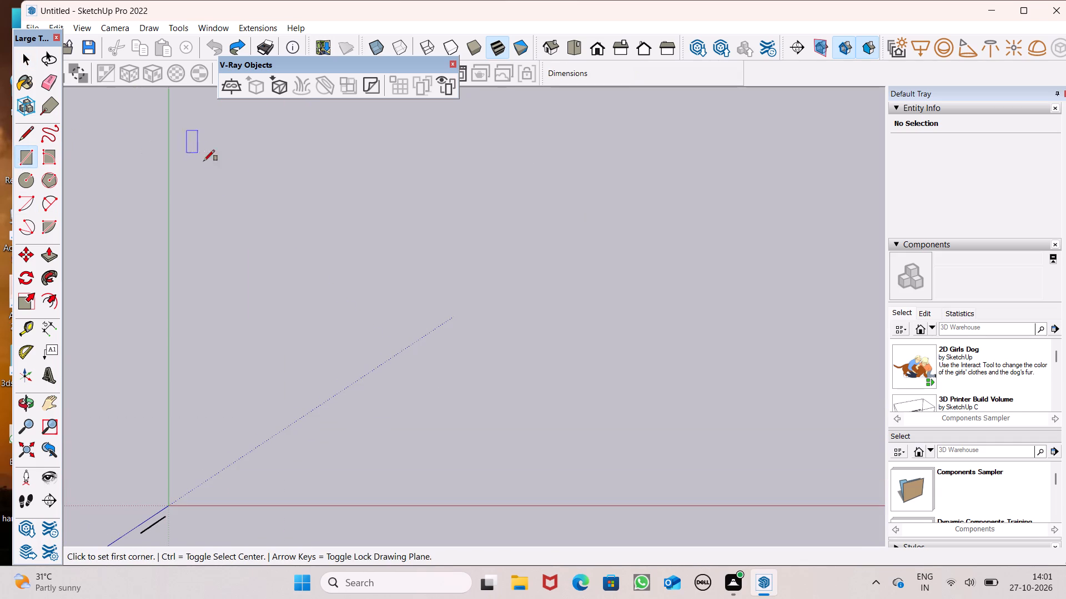
{"action": "left_click", "coordinate": [220, 150]}
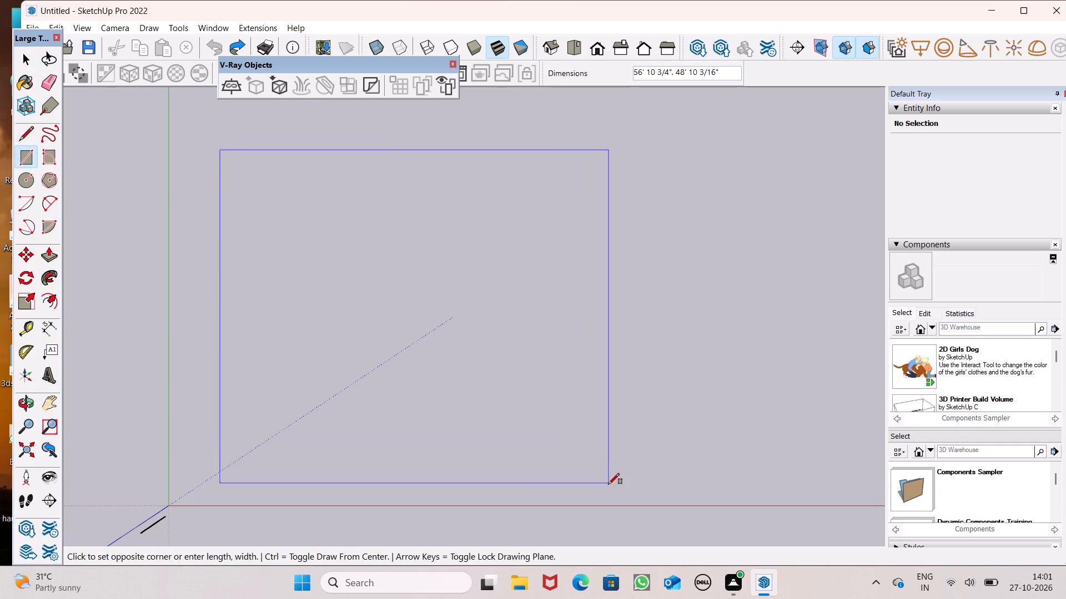
{"action": "key", "text": "5"}
{"action": "type", "text": "0',45'"}
{"action": "key", "text": "Return"}
{"action": "key", "text": "space"}
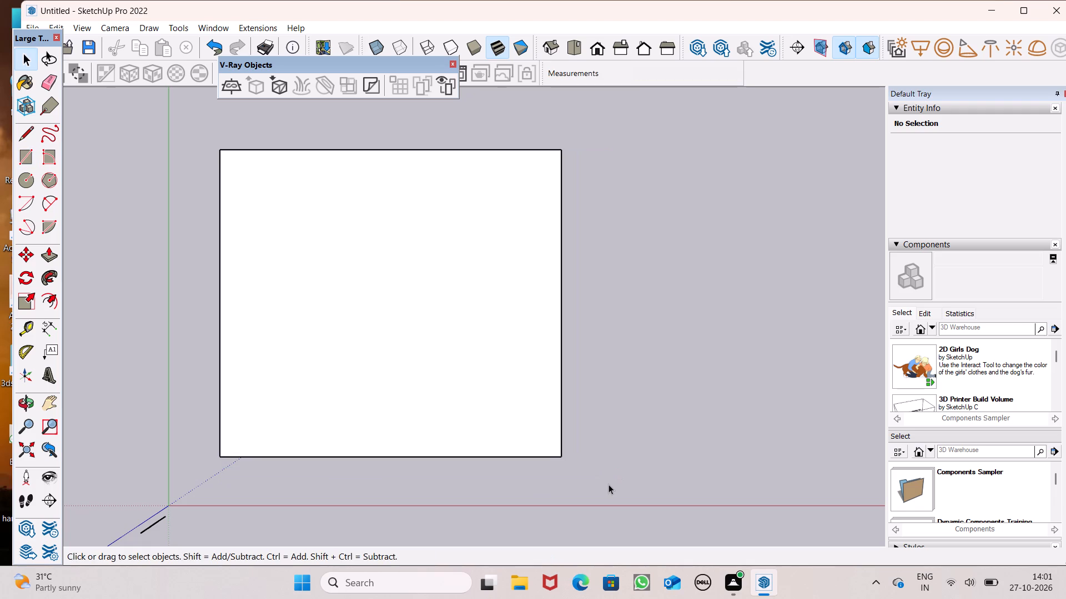
Move the whole rectangle with its edges diagonally away from the origin, along the positive red and green directions.
{"action": "scroll", "coordinate": [582, 329], "scroll_direction": "down", "scroll_amount": 2}
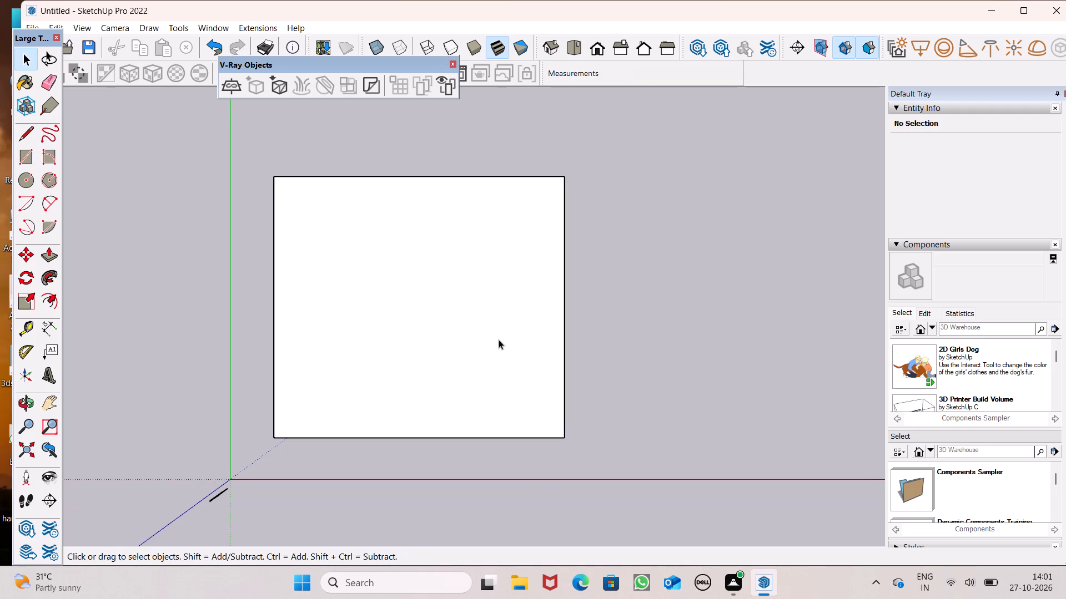
{"action": "double_click", "coordinate": [487, 351]}
{"action": "key", "text": "m"}
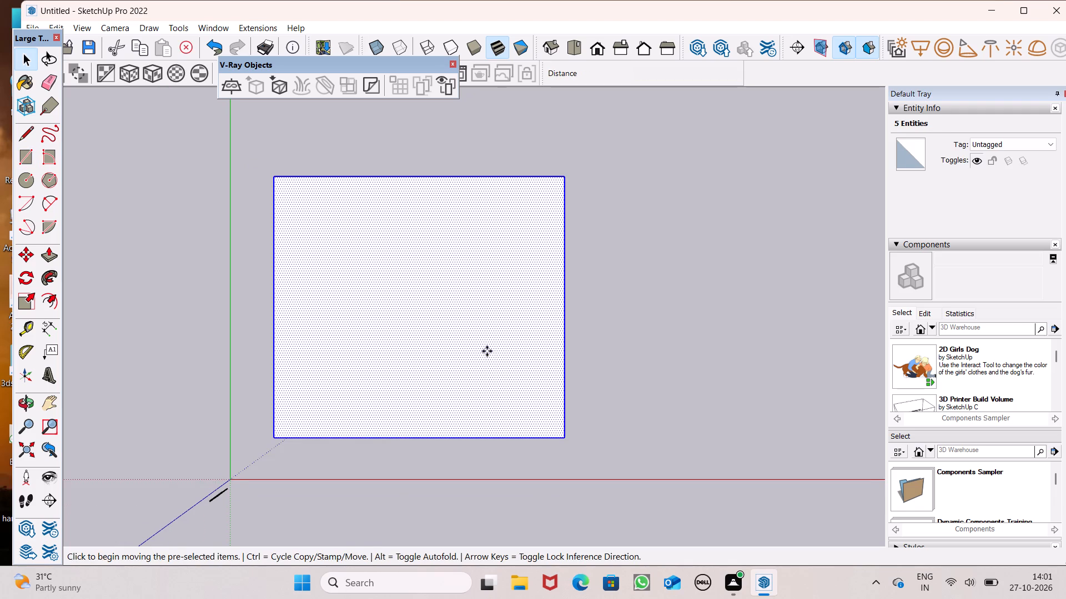
{"action": "key", "text": "Return"}
{"action": "left_click_drag", "start_coordinate": [467, 345], "coordinate": [554, 272]}
{"action": "key", "text": "space"}
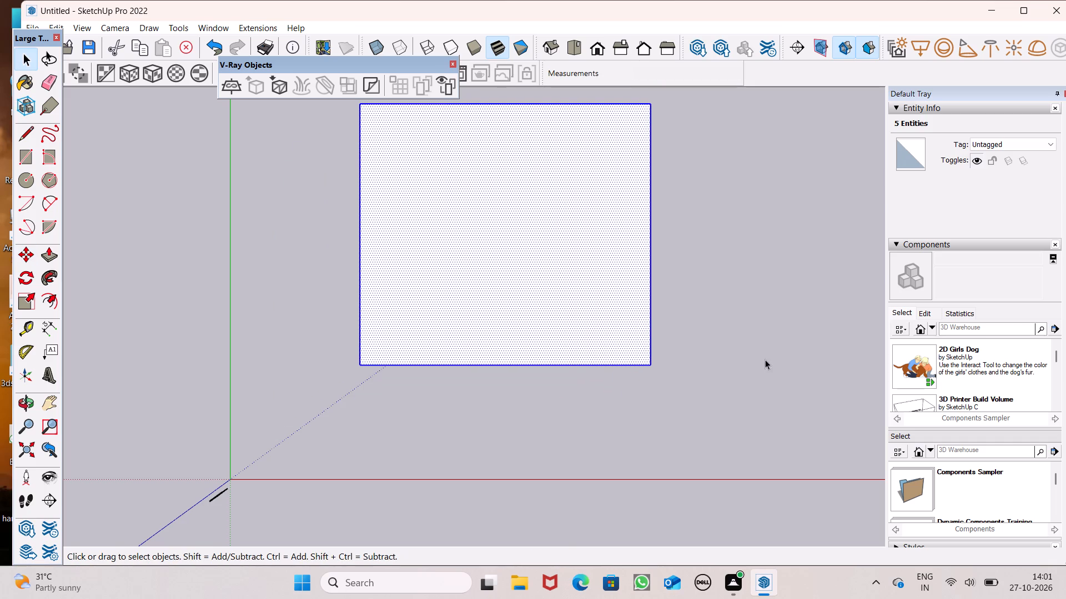
{"action": "left_click", "coordinate": [766, 359]}
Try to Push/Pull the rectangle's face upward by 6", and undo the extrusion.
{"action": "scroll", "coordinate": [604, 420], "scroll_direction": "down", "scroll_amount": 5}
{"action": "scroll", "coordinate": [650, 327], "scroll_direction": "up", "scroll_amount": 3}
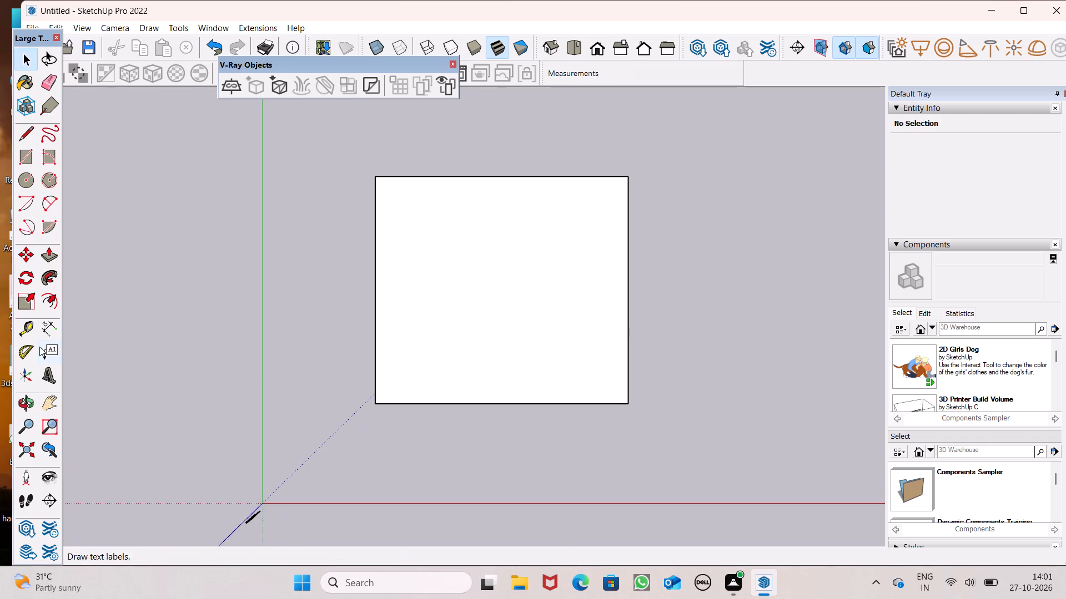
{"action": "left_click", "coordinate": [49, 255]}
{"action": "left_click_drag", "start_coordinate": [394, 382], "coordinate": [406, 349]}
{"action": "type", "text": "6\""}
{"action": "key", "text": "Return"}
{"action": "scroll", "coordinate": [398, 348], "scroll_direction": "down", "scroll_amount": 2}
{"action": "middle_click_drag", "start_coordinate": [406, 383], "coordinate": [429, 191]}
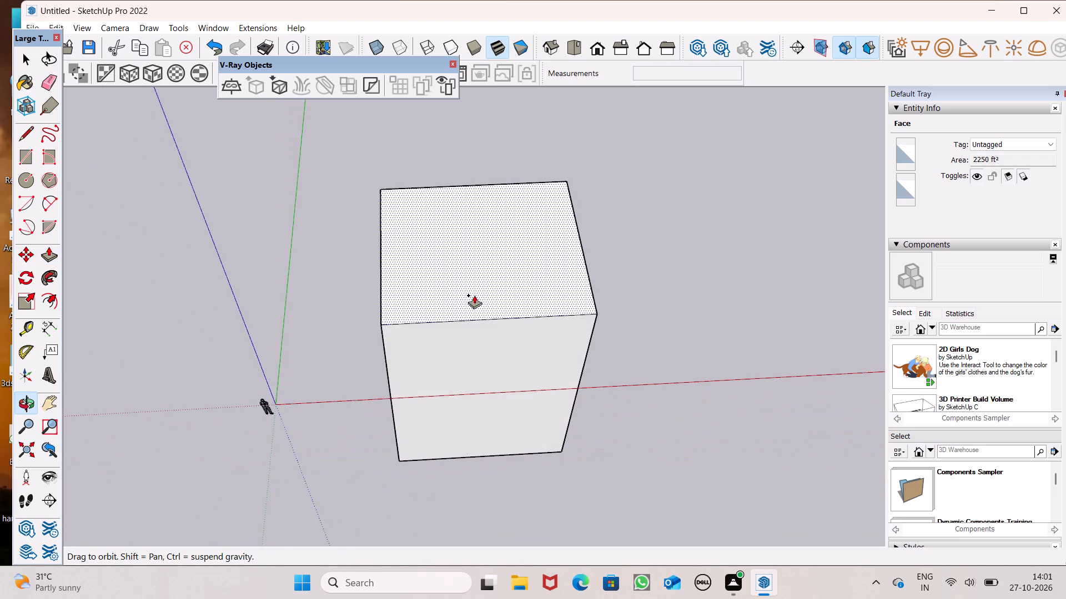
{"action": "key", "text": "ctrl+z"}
Try again to Push/Pull the rectangle's face upward to a thickness of 6".
{"action": "left_click_drag", "start_coordinate": [448, 301], "coordinate": [454, 217]}
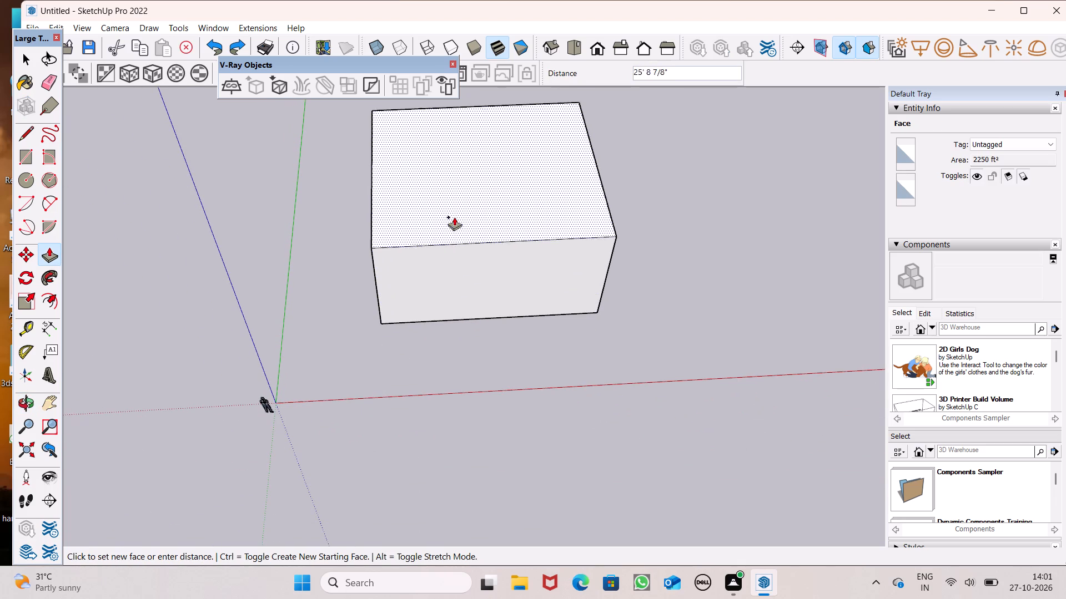
{"action": "left_click_drag", "start_coordinate": [454, 217], "coordinate": [456, 207]}
{"action": "key", "text": "6"}
{"action": "key", "text": "shift+quotedbl"}
{"action": "key", "text": "Return"}
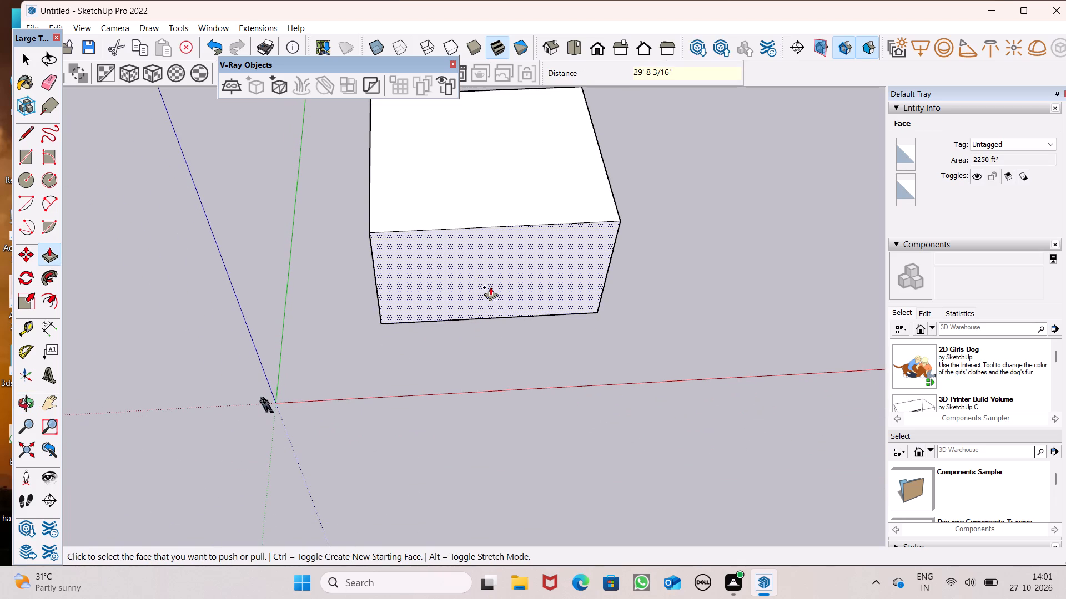
Undo the last extrusion and Push/Pull the rectangle's top face upward by 6".
{"action": "key", "text": "ctrl+z"}
{"action": "left_click_drag", "start_coordinate": [495, 301], "coordinate": [513, 217]}
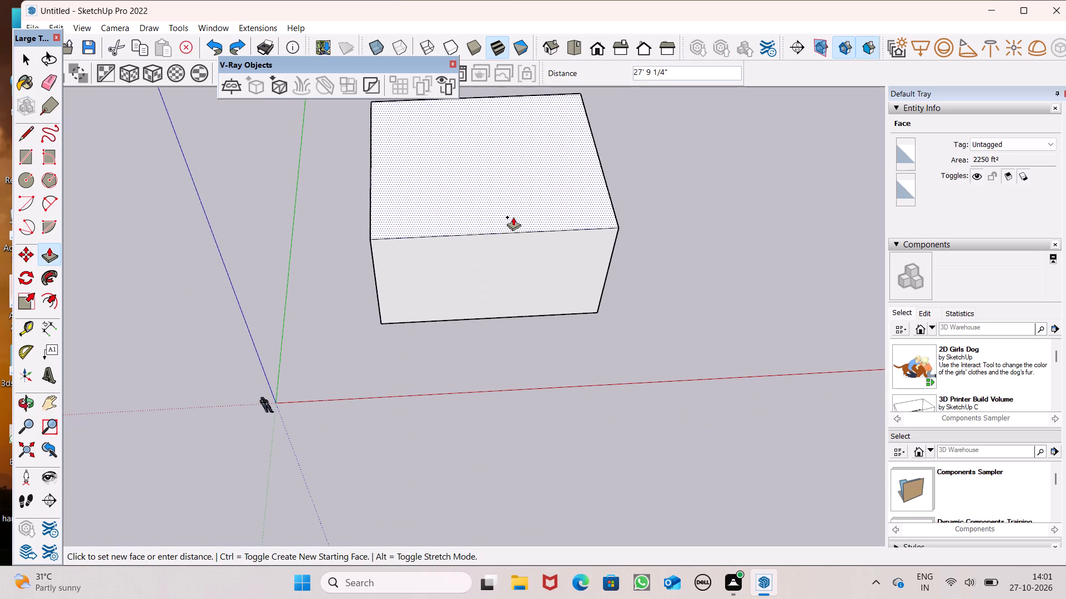
{"action": "left_click_drag", "start_coordinate": [513, 217], "coordinate": [514, 216]}
{"action": "key", "text": "6"}
{"action": "key", "text": "shift+quotedbl"}
{"action": "key", "text": "Return"}
{"action": "key", "text": "space"}
Offset the outline of the slab's top face inward by 9".
{"action": "middle_click_drag", "start_coordinate": [661, 362], "coordinate": [661, 361]}
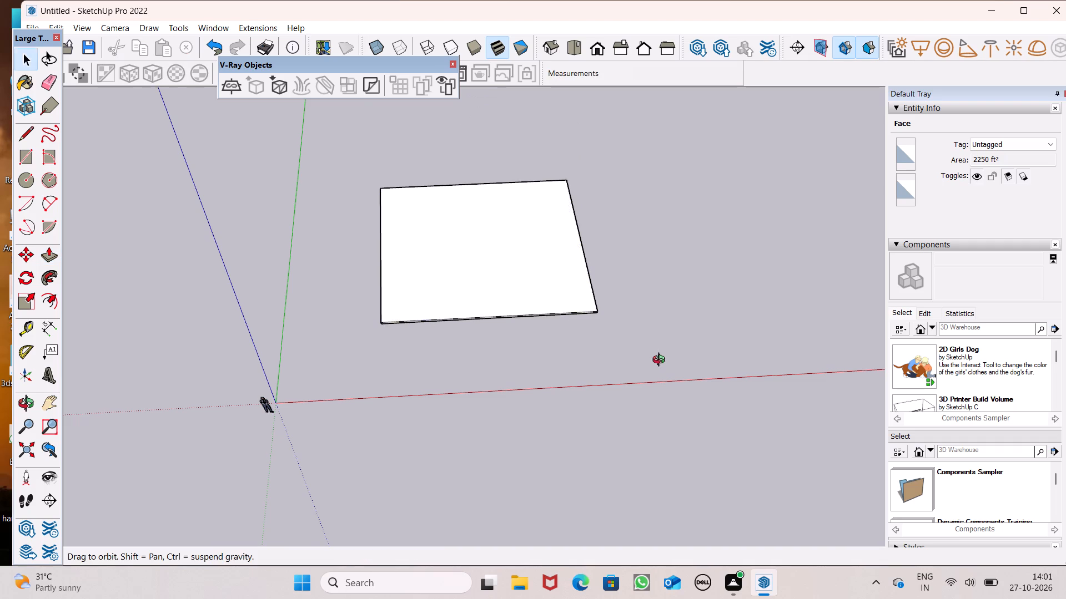
{"action": "middle_click_drag", "start_coordinate": [661, 361], "coordinate": [623, 519]}
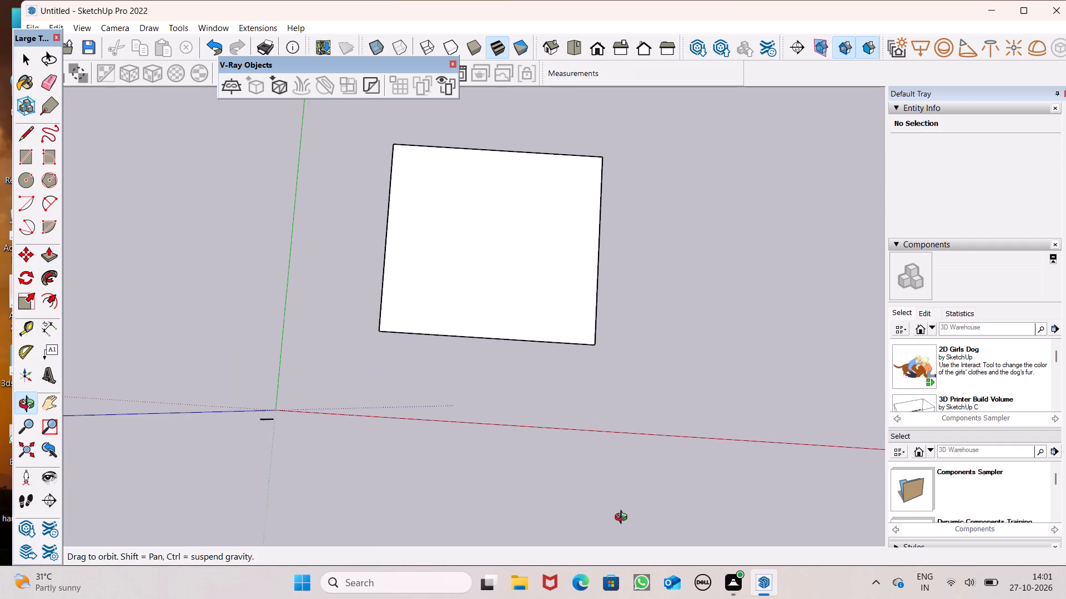
{"action": "middle_click_drag", "start_coordinate": [623, 519], "coordinate": [628, 535]}
{"action": "middle_click_drag", "start_coordinate": [560, 456], "coordinate": [566, 483]}
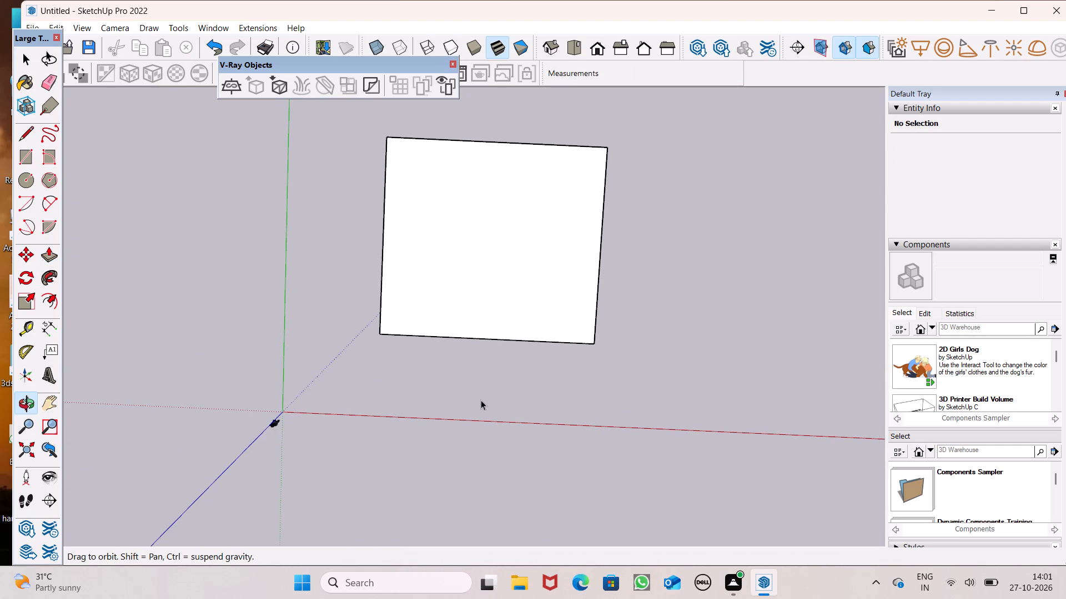
{"action": "left_click", "coordinate": [582, 41]}
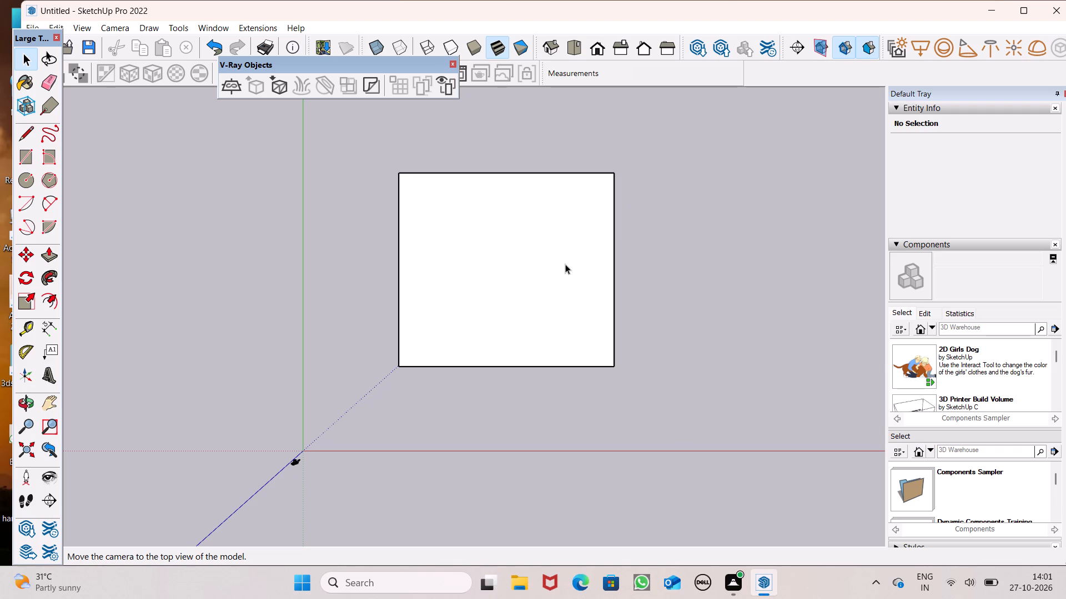
{"action": "left_click", "coordinate": [53, 303]}
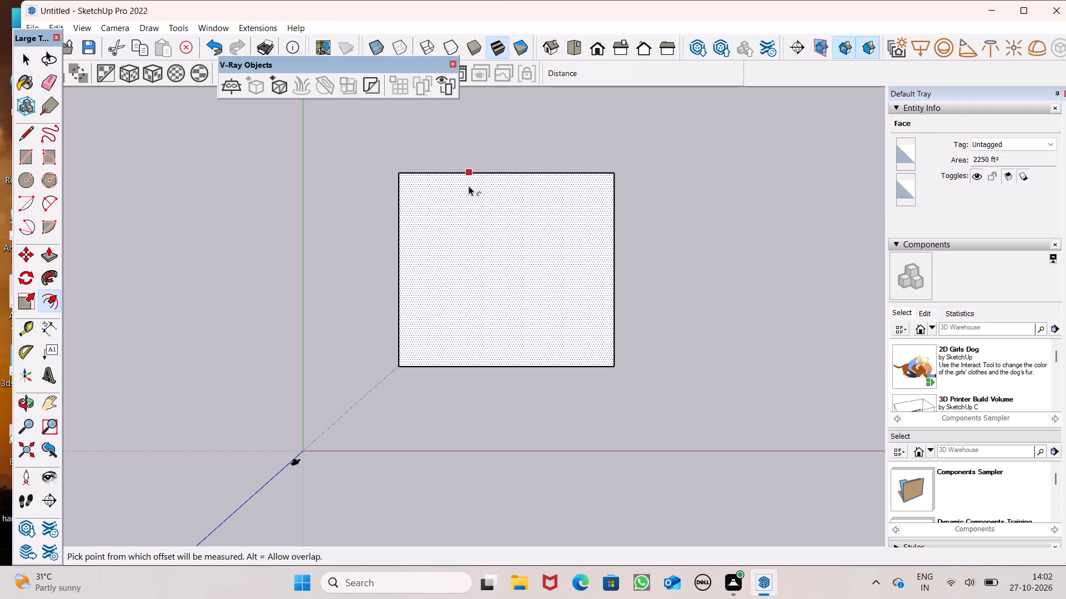
{"action": "left_click", "coordinate": [469, 186]}
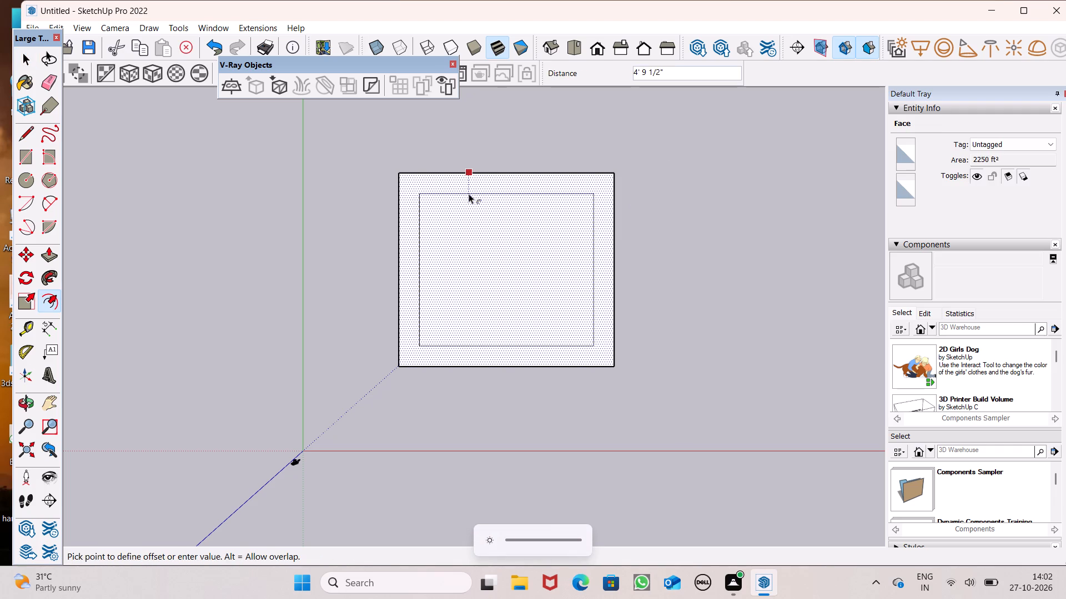
{"action": "key", "text": "9"}
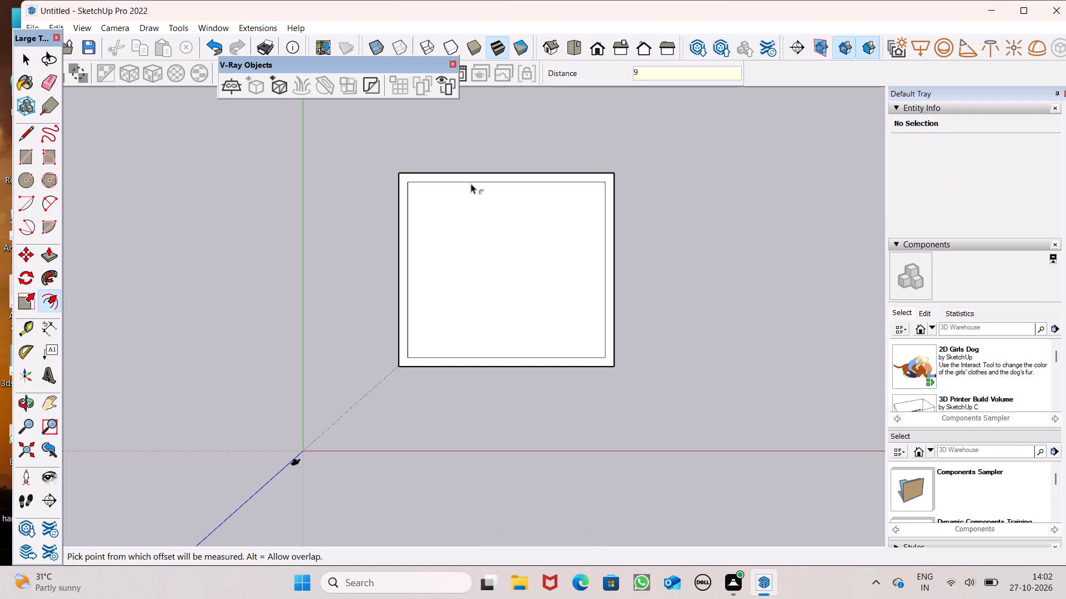
{"action": "key", "text": "shift+quotedbl"}
{"action": "key", "text": "Return"}
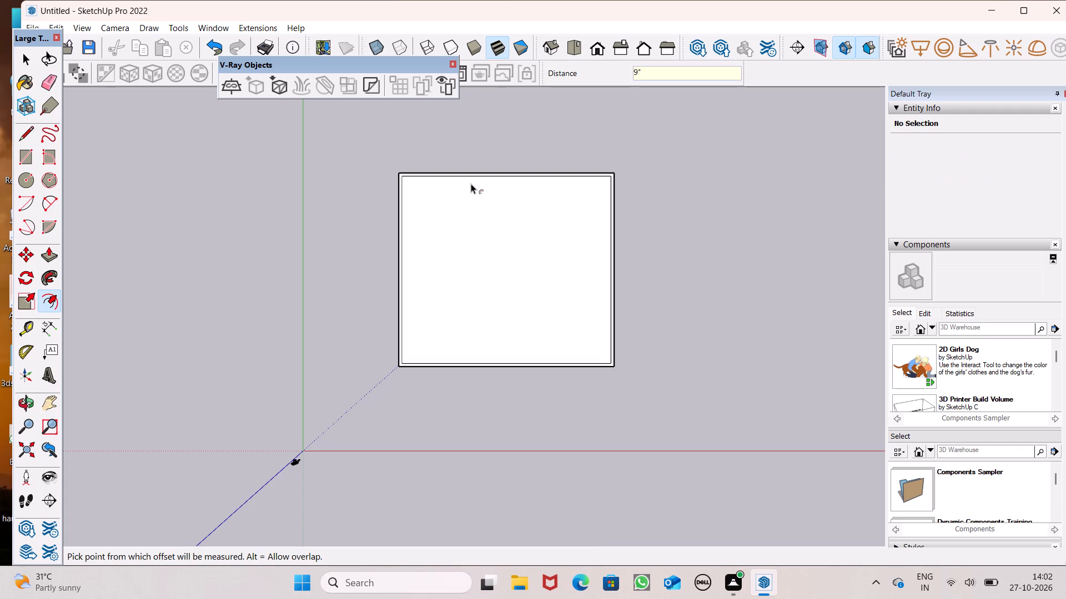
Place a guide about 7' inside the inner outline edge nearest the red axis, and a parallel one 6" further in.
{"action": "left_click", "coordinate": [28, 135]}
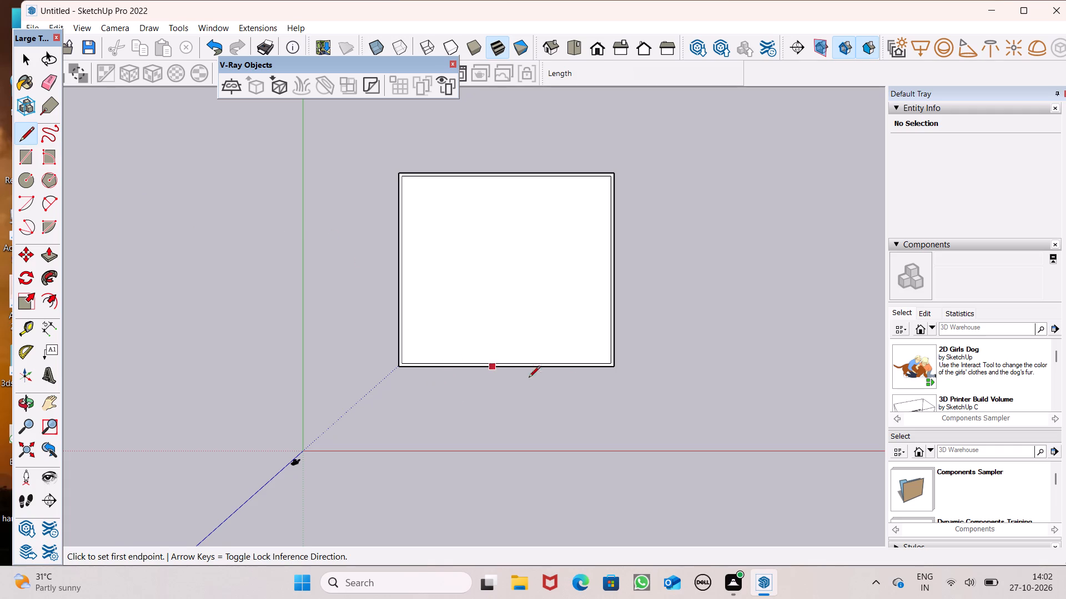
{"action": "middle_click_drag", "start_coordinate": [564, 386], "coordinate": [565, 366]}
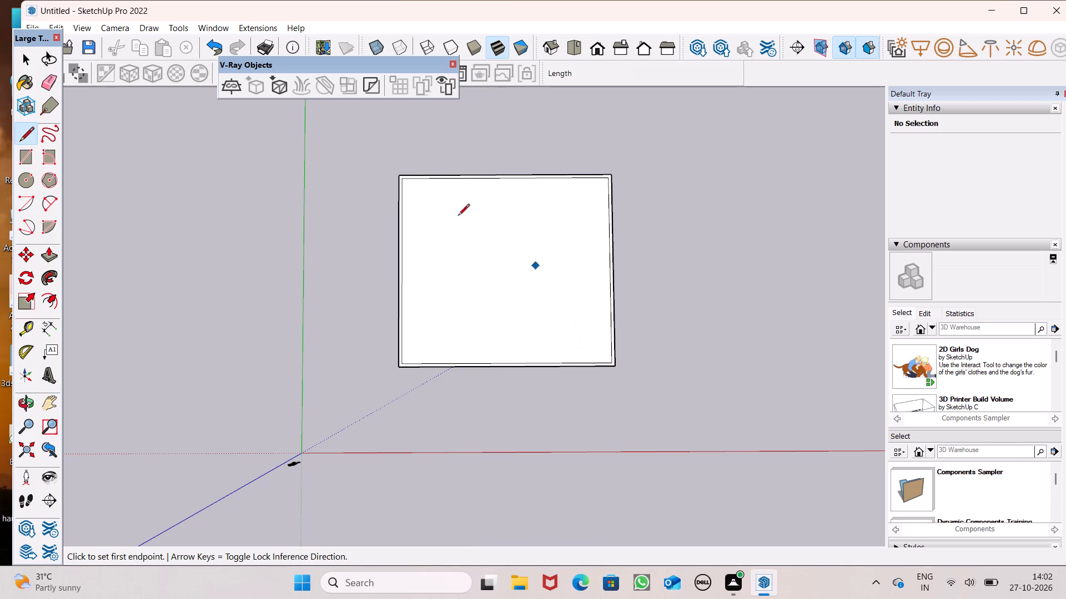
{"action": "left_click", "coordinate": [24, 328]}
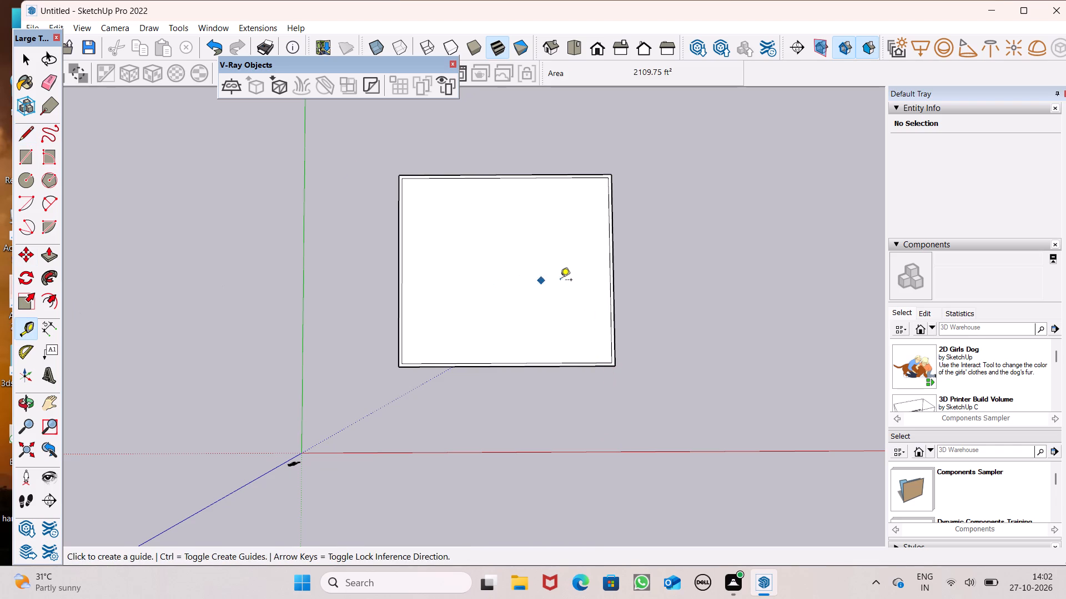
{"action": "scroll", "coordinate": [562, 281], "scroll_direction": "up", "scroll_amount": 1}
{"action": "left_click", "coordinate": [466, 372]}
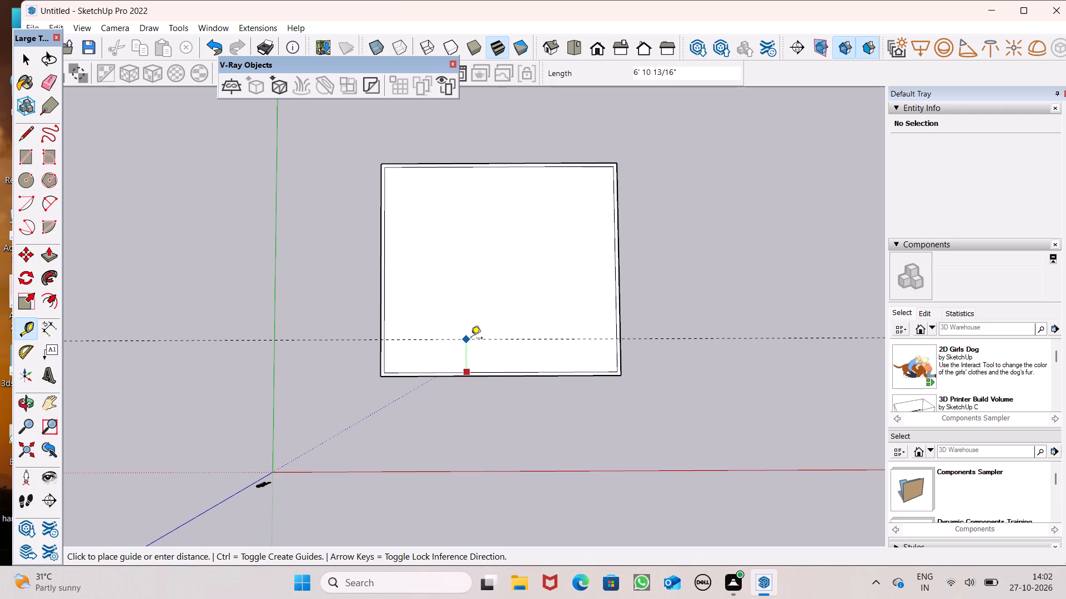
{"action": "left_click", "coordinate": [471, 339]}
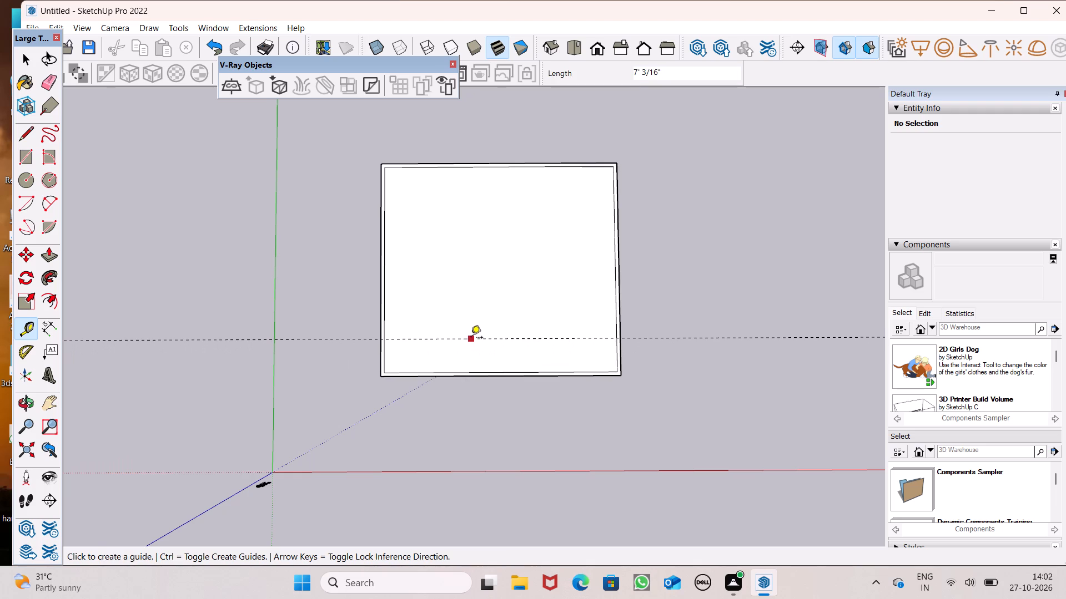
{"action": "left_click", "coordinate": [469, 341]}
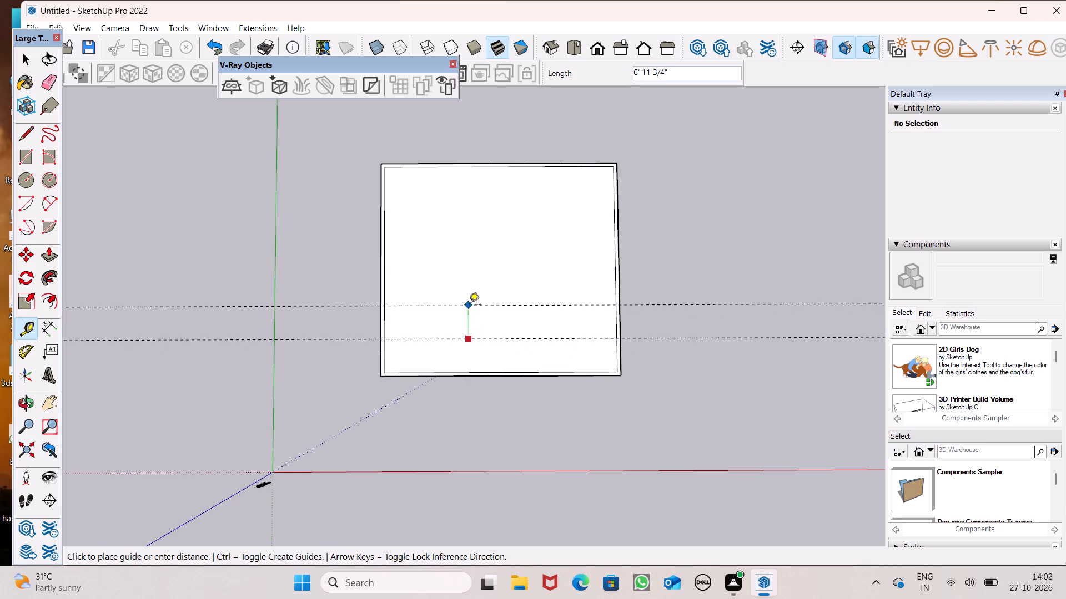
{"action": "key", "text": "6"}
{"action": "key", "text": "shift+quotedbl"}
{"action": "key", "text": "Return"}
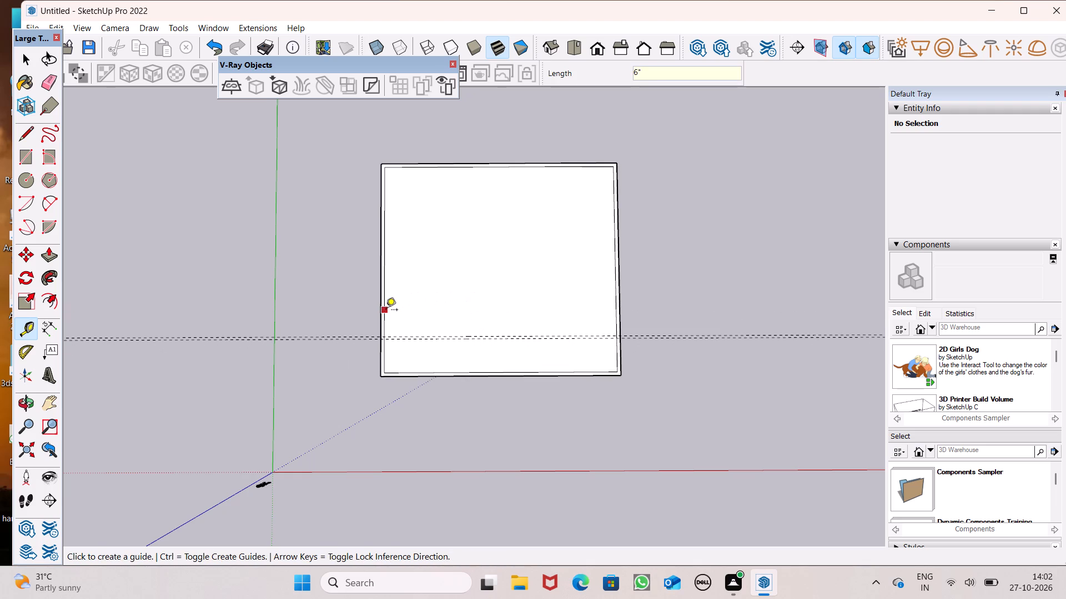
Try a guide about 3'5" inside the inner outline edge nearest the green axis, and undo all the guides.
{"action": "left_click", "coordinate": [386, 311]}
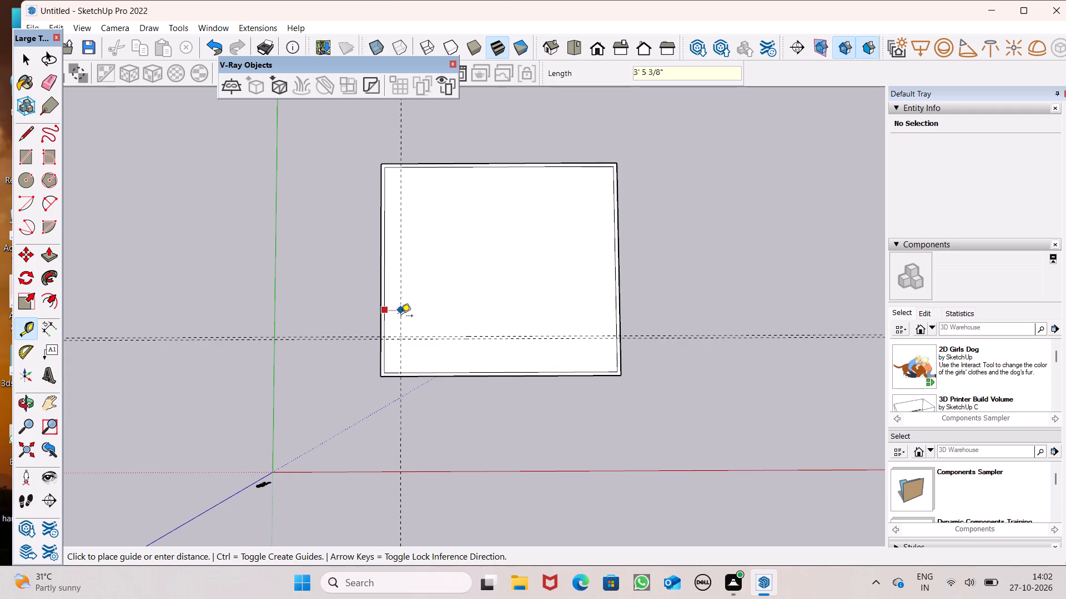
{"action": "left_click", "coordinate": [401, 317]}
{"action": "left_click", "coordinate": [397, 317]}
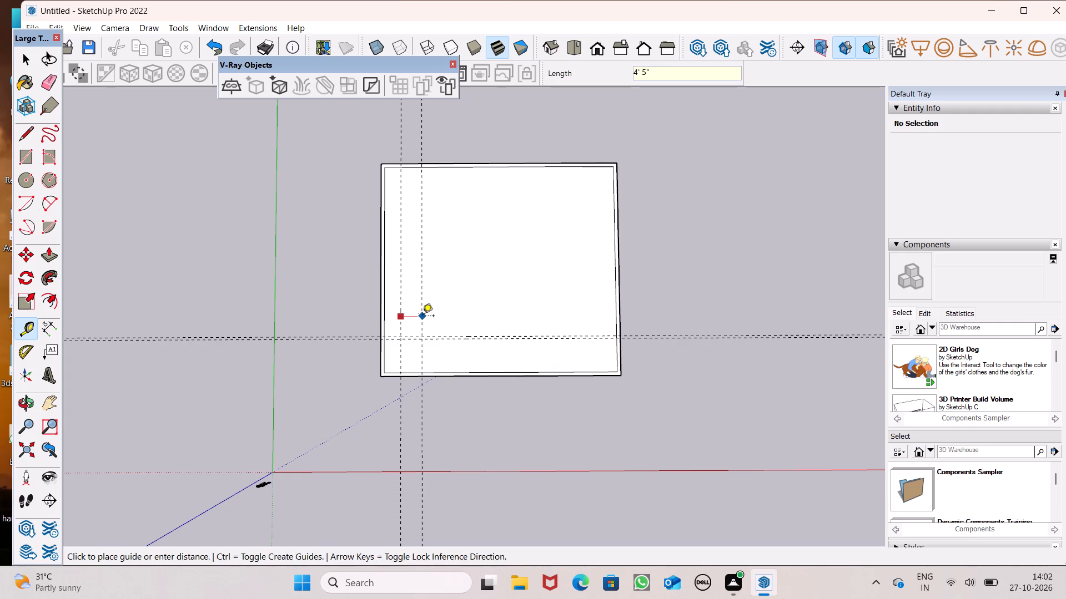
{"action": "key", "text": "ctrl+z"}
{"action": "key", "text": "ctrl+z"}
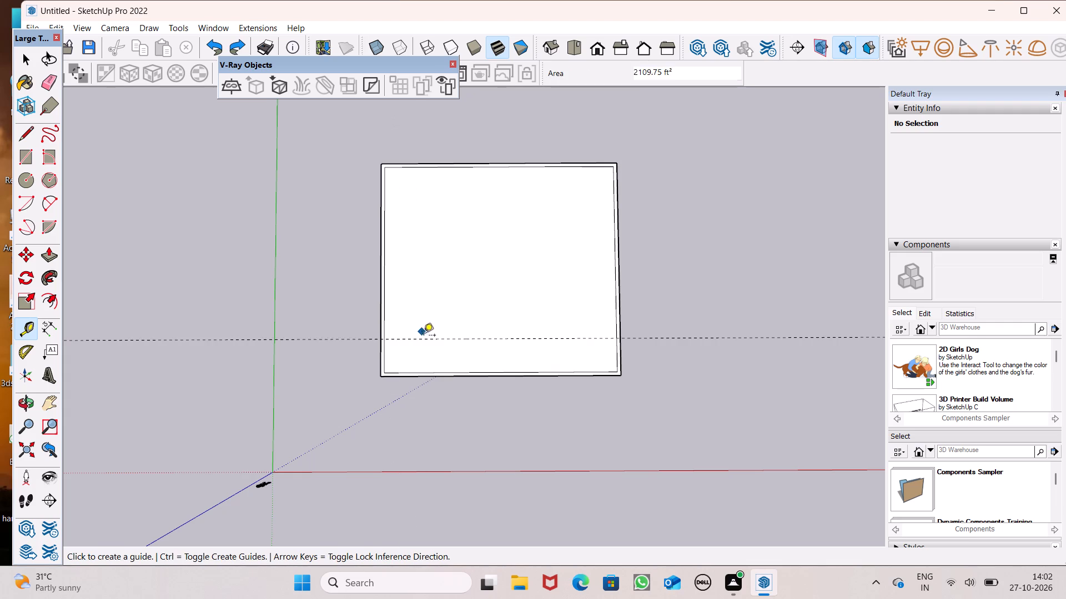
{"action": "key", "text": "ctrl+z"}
Place a guide about 5'1" inside the inner outline edge nearest the red axis, and a parallel one 6" further in.
{"action": "left_click", "coordinate": [436, 373]}
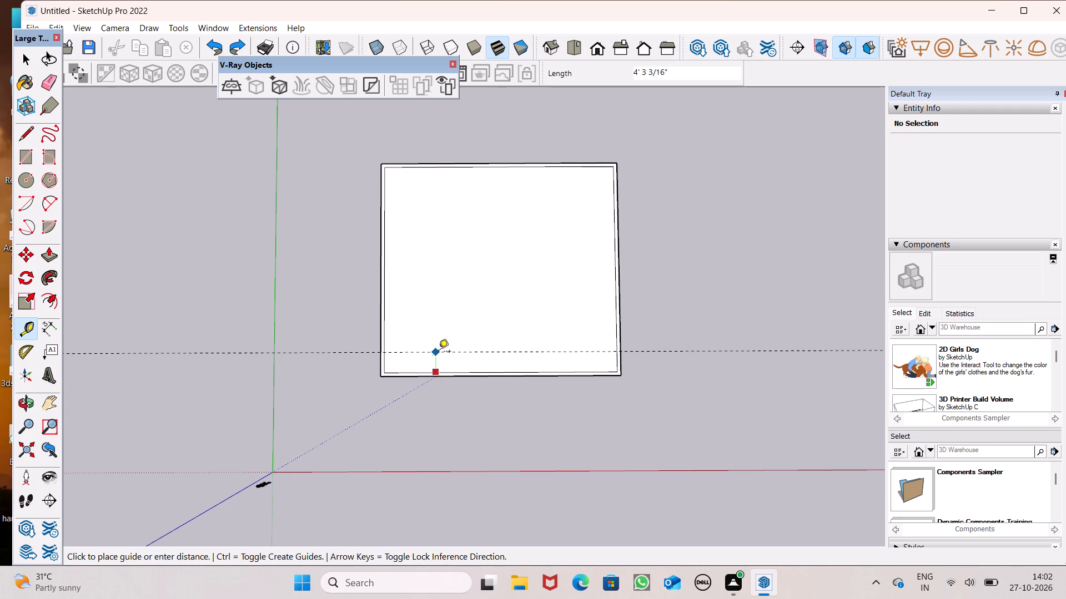
{"action": "left_click", "coordinate": [440, 348]}
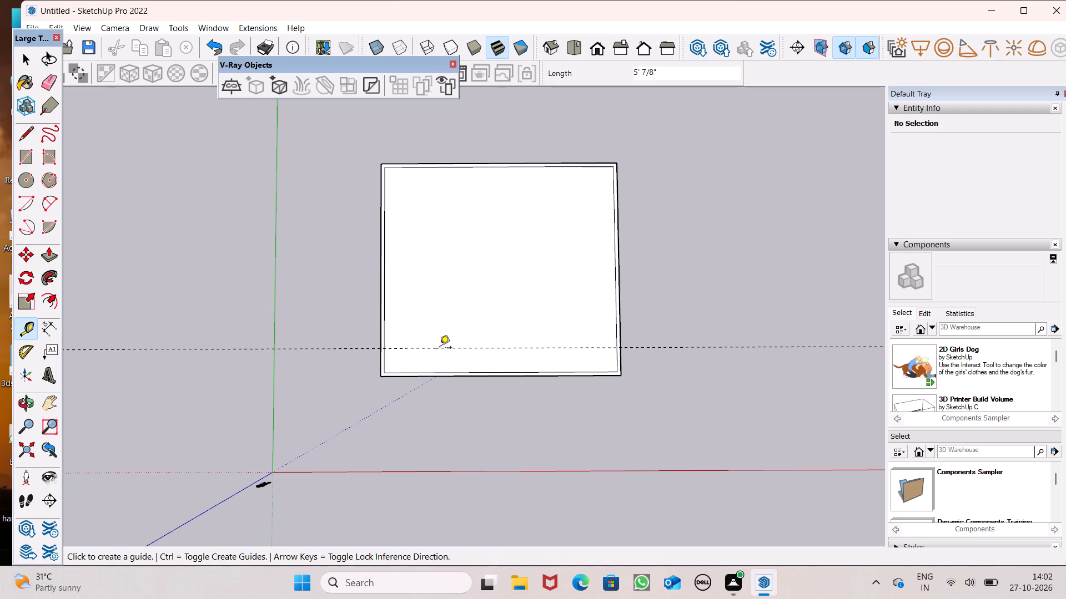
{"action": "left_click", "coordinate": [440, 350]}
{"action": "type", "text": "6\""}
{"action": "key", "text": "Return"}
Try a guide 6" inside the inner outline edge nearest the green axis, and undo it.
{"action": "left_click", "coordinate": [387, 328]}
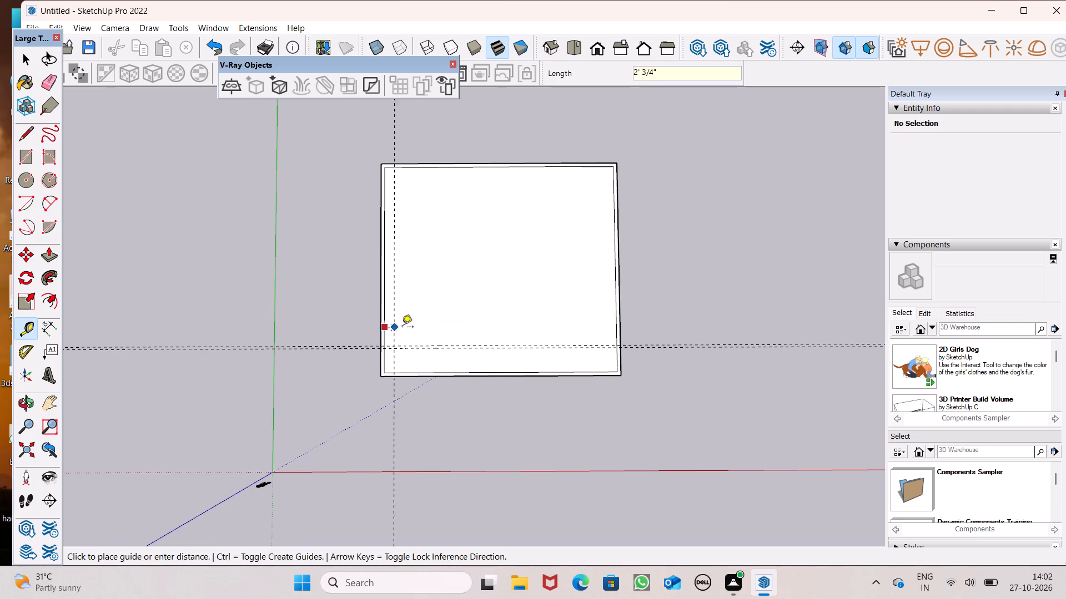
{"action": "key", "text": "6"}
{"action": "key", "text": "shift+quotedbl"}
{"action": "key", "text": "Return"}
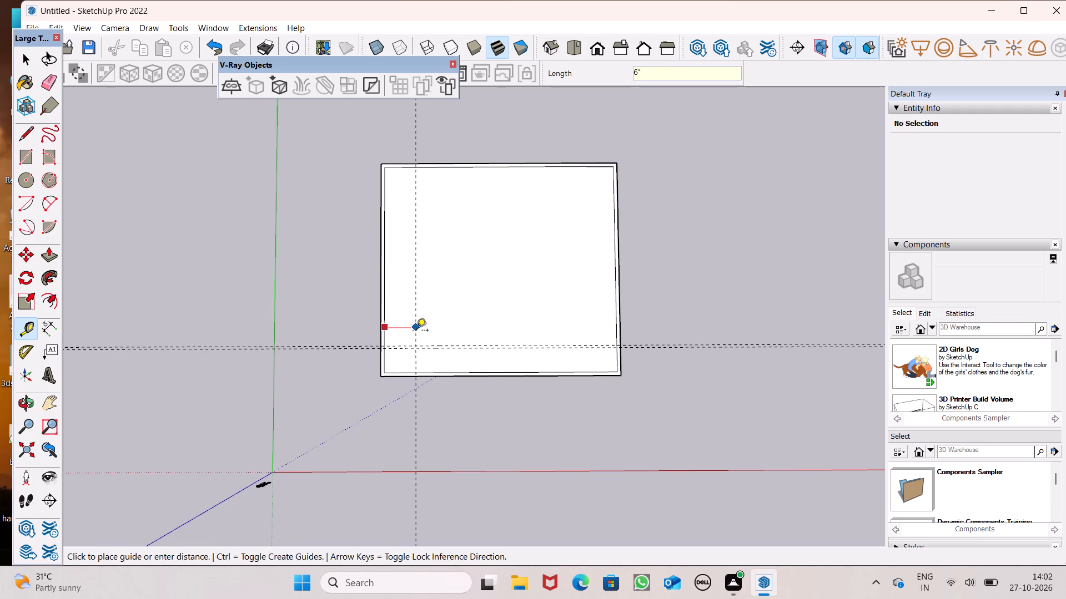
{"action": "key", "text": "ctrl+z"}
Place a guide about 4'9" inside the inner outline edge nearest the green axis, and a parallel one 6" further in.
{"action": "left_click", "coordinate": [386, 333]}
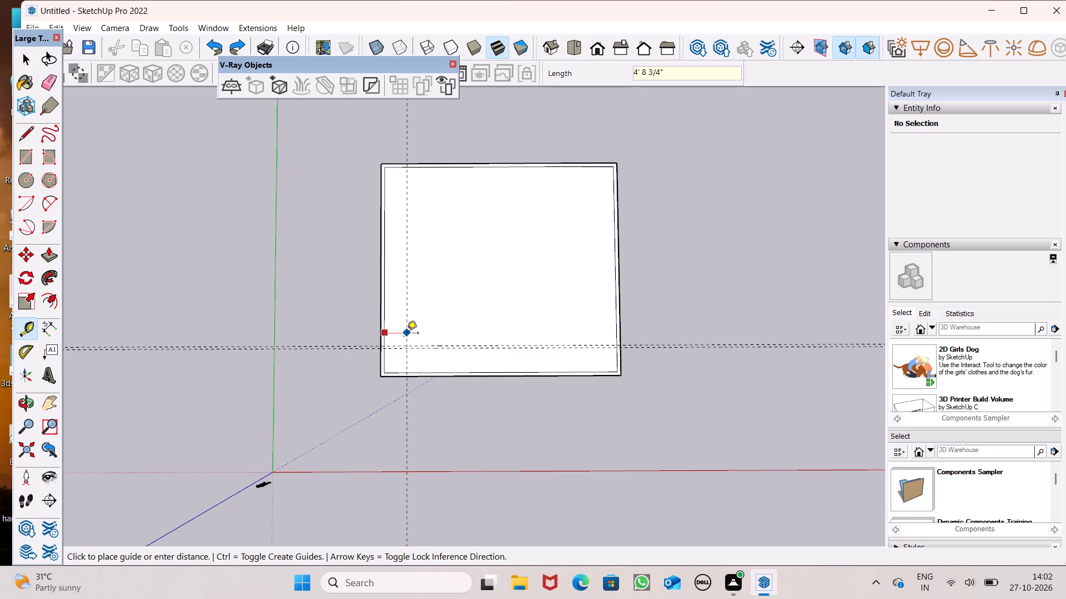
{"action": "left_click", "coordinate": [407, 334]}
{"action": "left_click", "coordinate": [407, 334]}
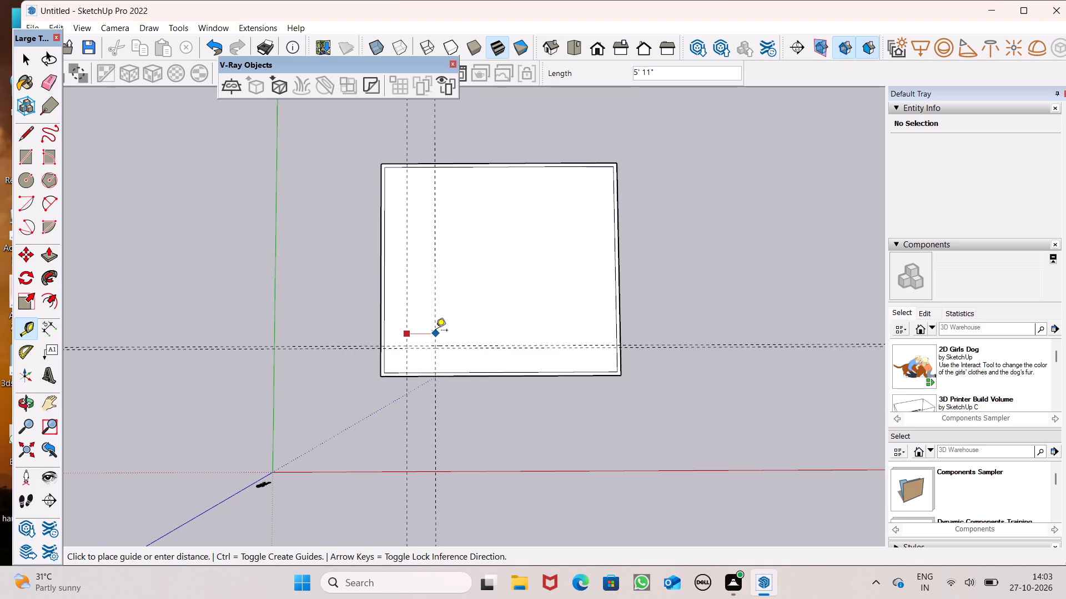
{"action": "type", "text": "6\""}
{"action": "key", "text": "Return"}
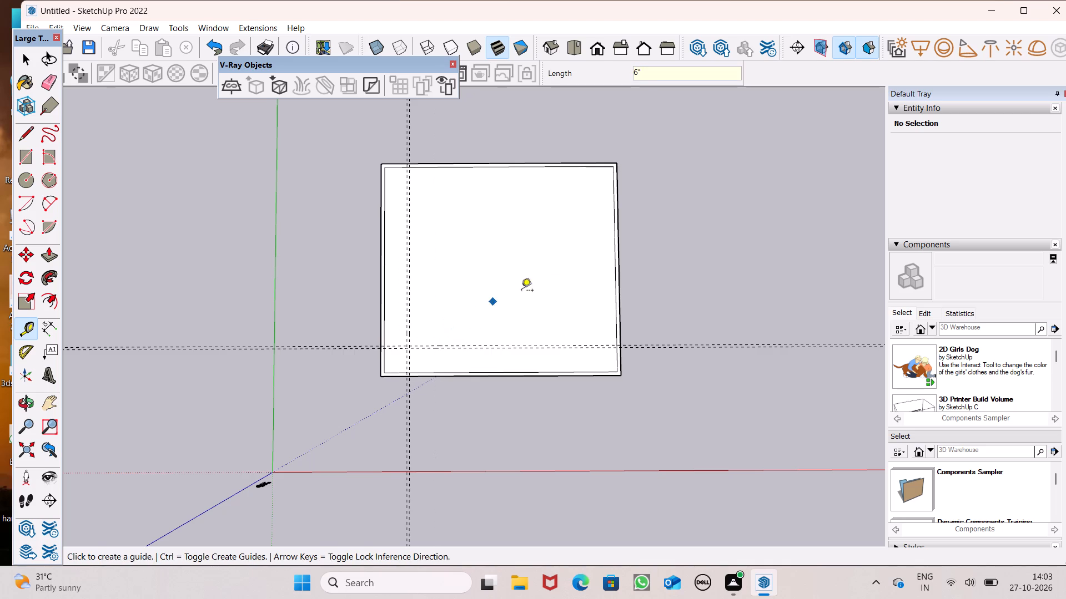
Place a guide about 5'7" inside the inner outline edge farthest from the red axis, and a parallel one 6" further in.
{"action": "left_click", "coordinate": [476, 169]}
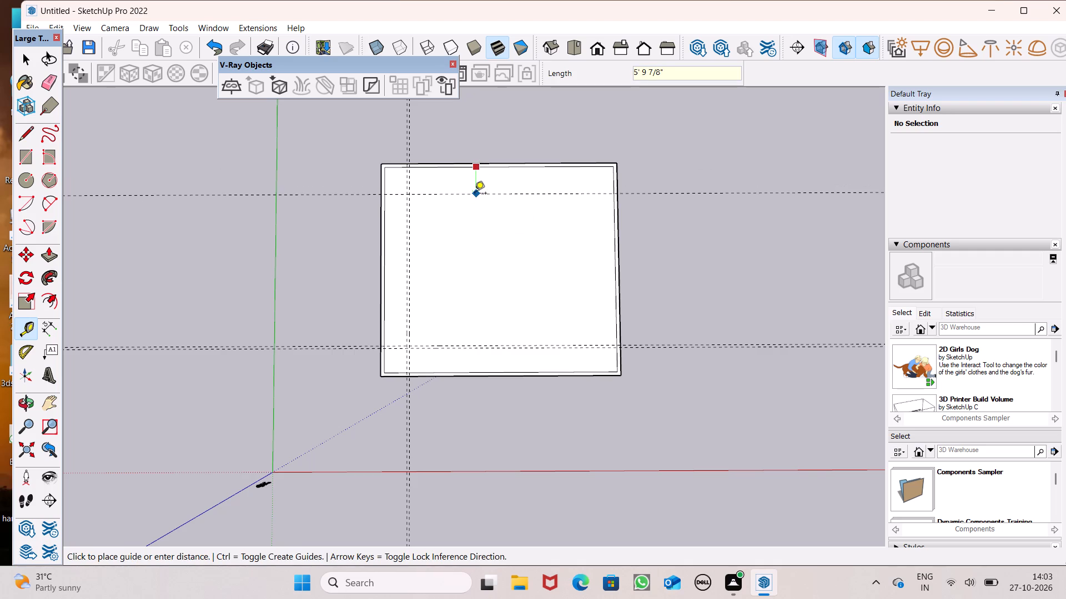
{"action": "left_click", "coordinate": [475, 193]}
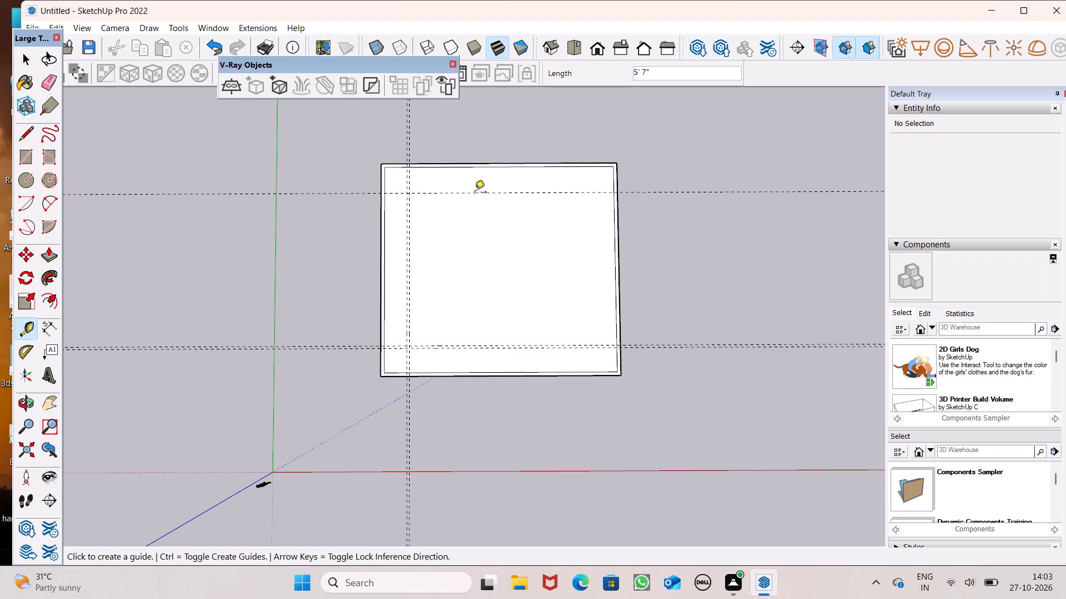
{"action": "left_click", "coordinate": [474, 194]}
{"action": "key", "text": "6"}
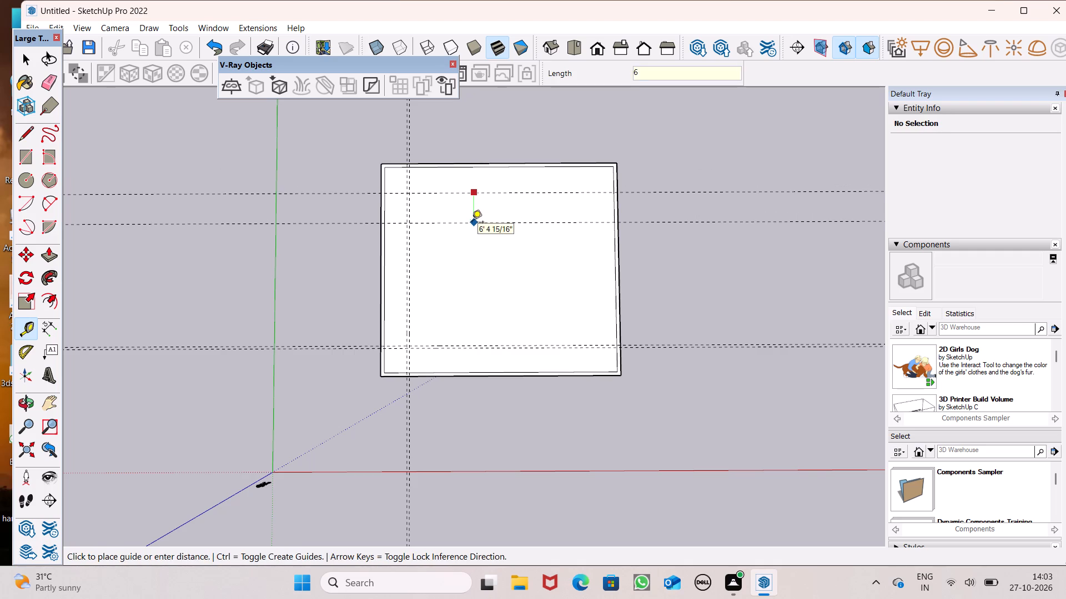
{"action": "key", "text": "shift+quotedbl"}
{"action": "key", "text": "Return"}
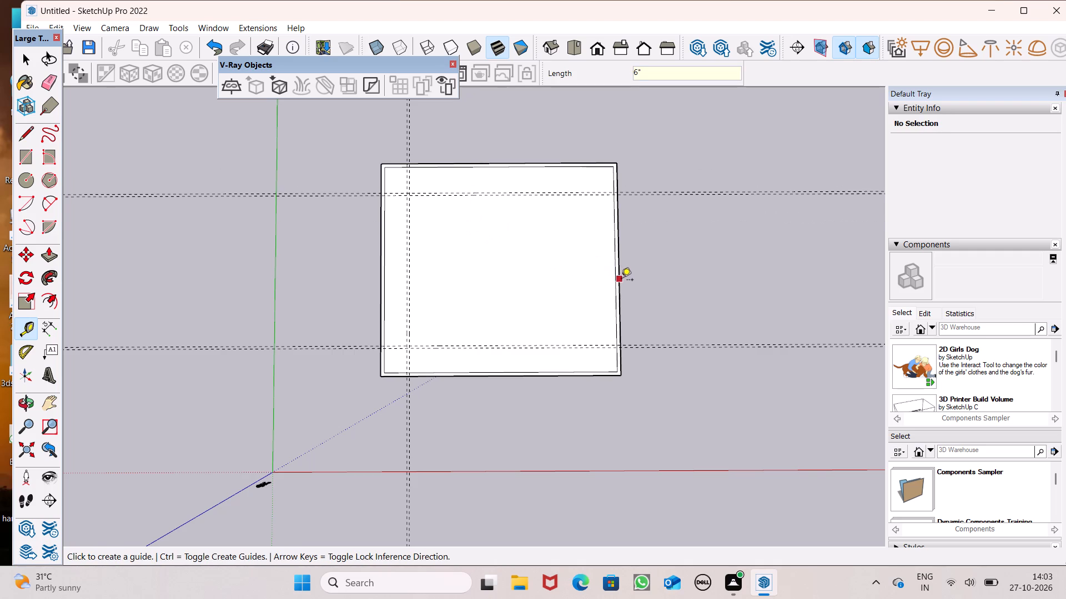
Place a guide about 5'4" inside the inner outline edge farthest from the green axis, and a parallel one 6" further in.
{"action": "left_click", "coordinate": [617, 285]}
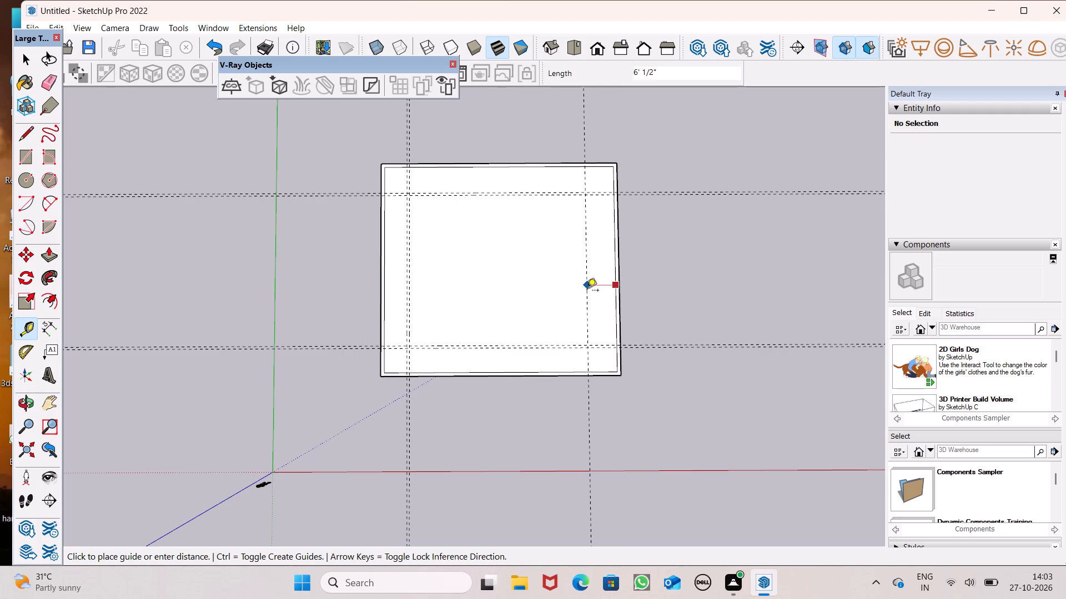
{"action": "scroll", "coordinate": [587, 290], "scroll_direction": "up", "scroll_amount": 1}
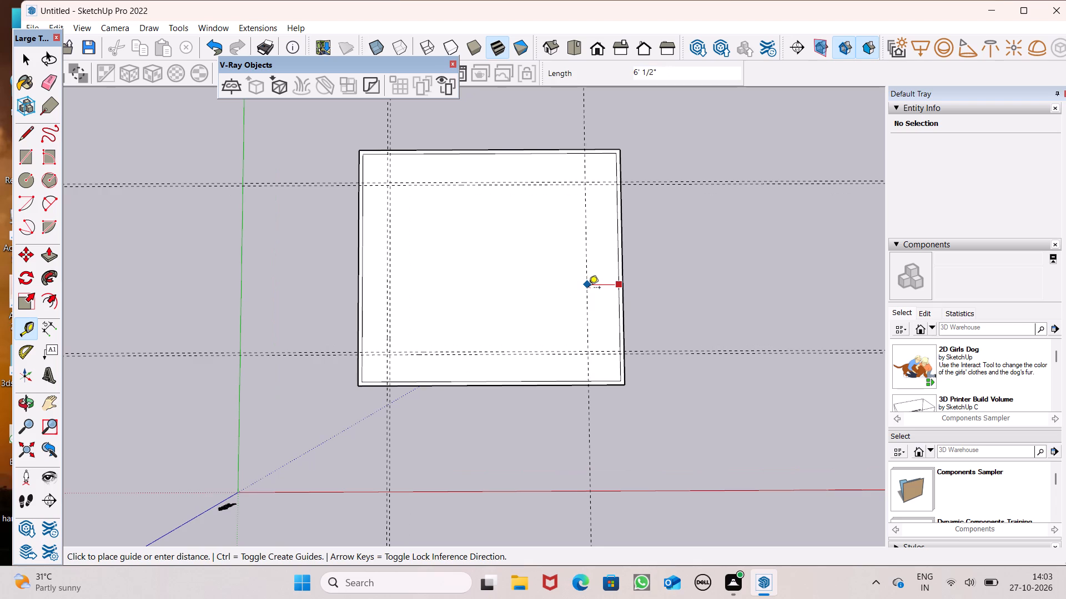
{"action": "left_click", "coordinate": [591, 288]}
{"action": "left_click", "coordinate": [592, 288]}
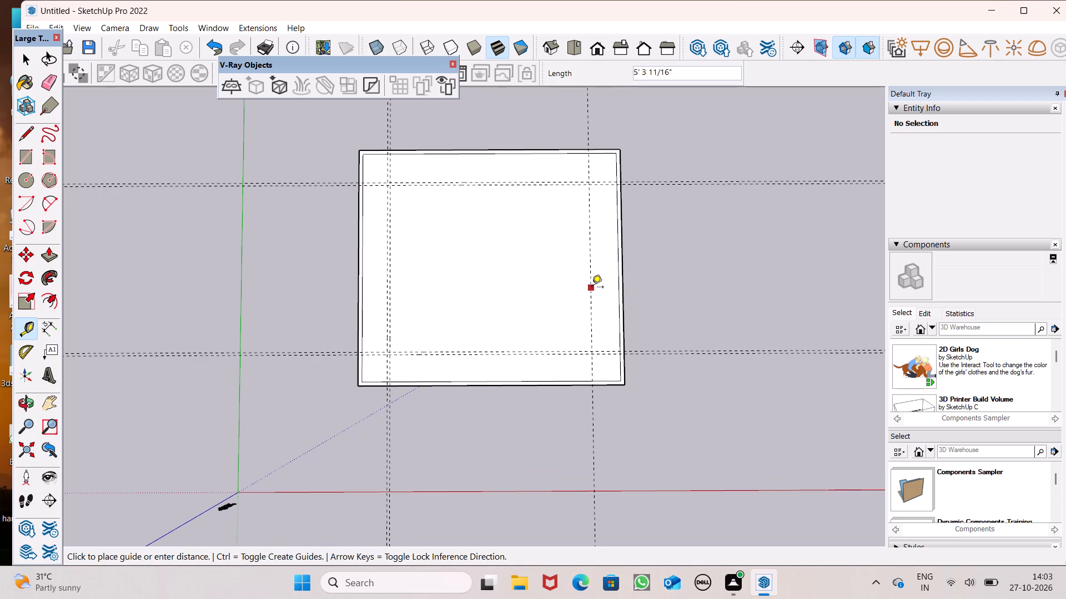
{"action": "type", "text": "6\""}
{"action": "key", "text": "Return"}
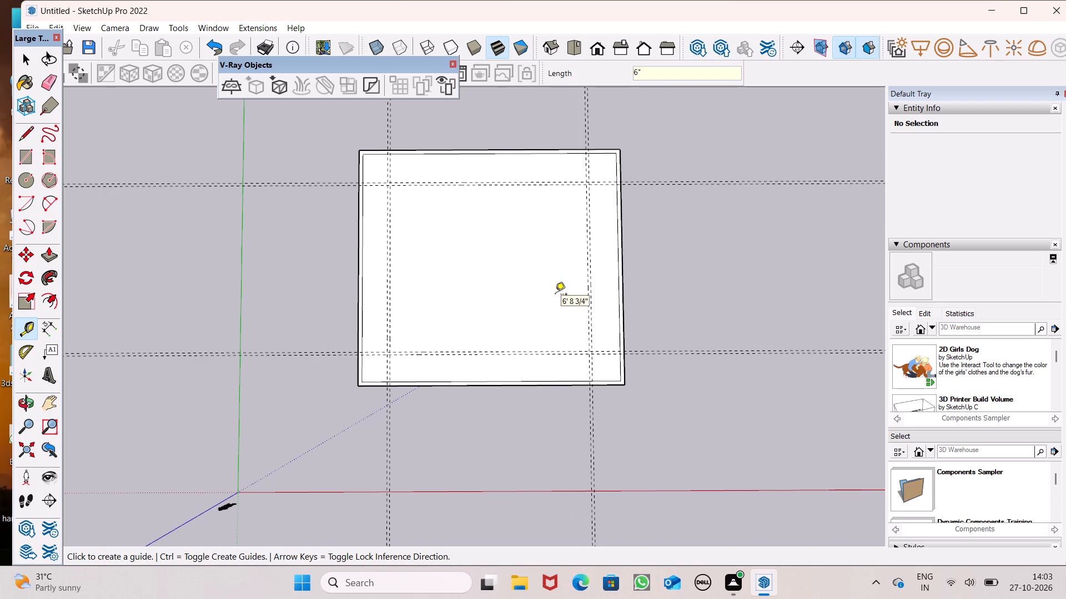
{"action": "key", "text": "space"}
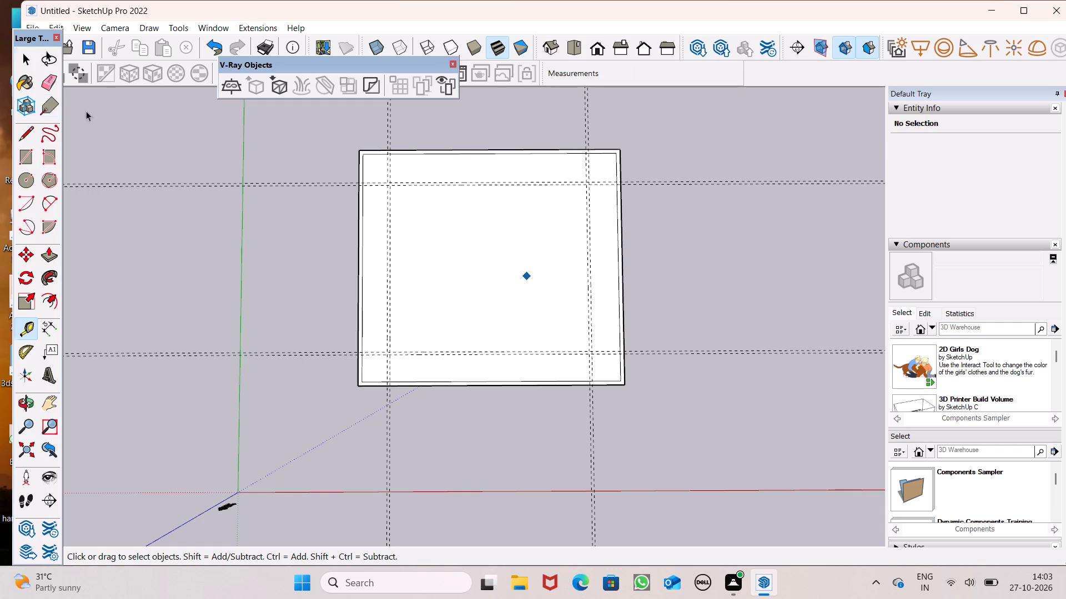
Draw a rectangle about 38'5 9/16" by 6" between the paired guides farthest from the red axis, ending at their outer guide crossings.
{"action": "left_click", "coordinate": [25, 158]}
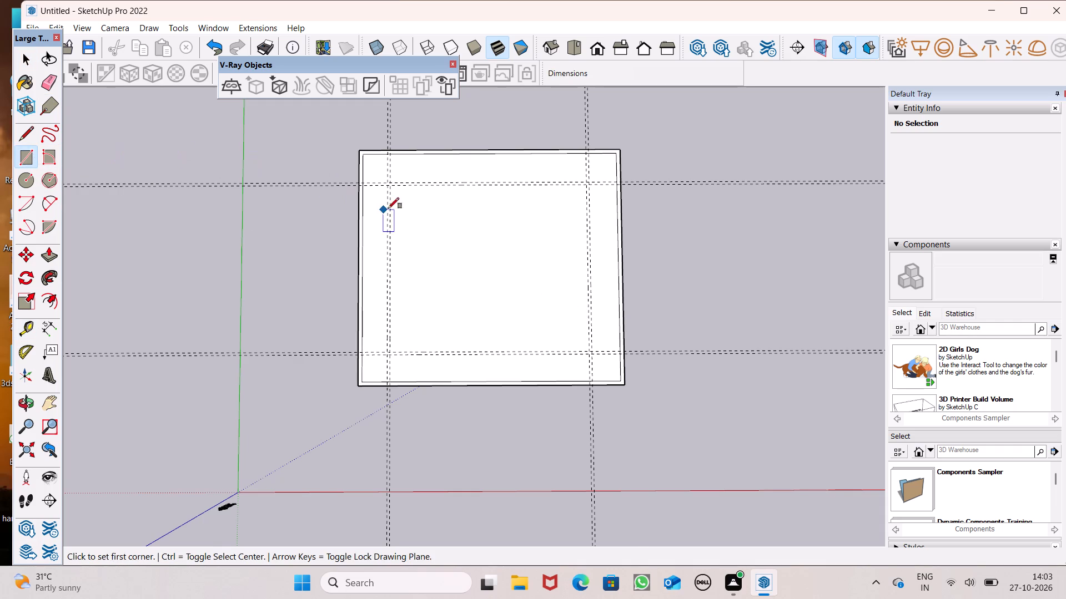
{"action": "scroll", "coordinate": [404, 207], "scroll_direction": "up", "scroll_amount": 10}
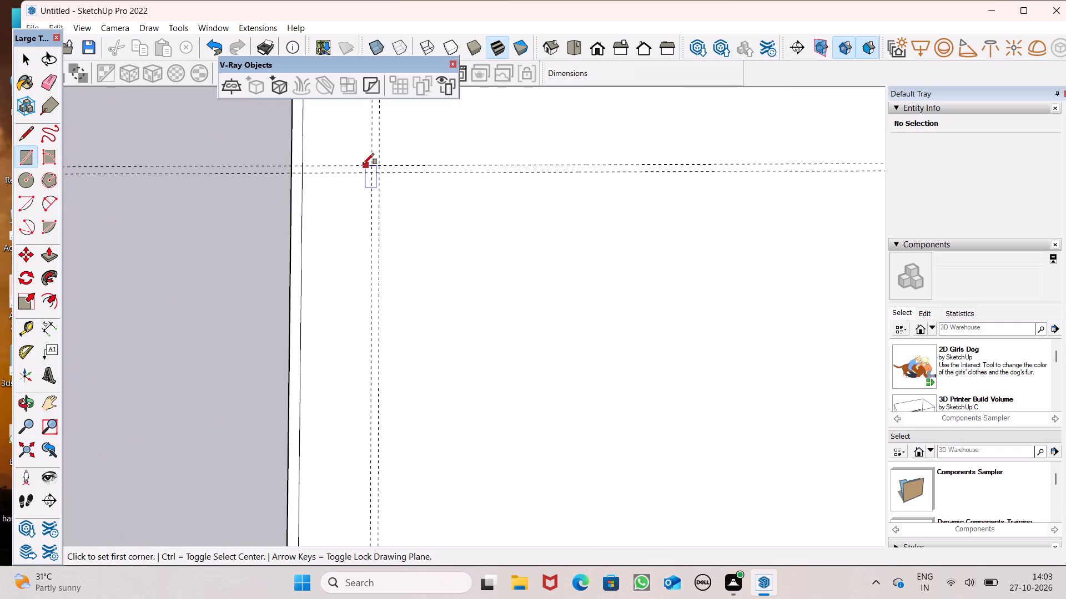
{"action": "left_click", "coordinate": [370, 166]}
{"action": "scroll", "coordinate": [361, 191], "scroll_direction": "down", "scroll_amount": 5}
{"action": "scroll", "coordinate": [680, 182], "scroll_direction": "up", "scroll_amount": 6}
{"action": "scroll", "coordinate": [742, 184], "scroll_direction": "up", "scroll_amount": 4}
{"action": "left_click", "coordinate": [729, 174]}
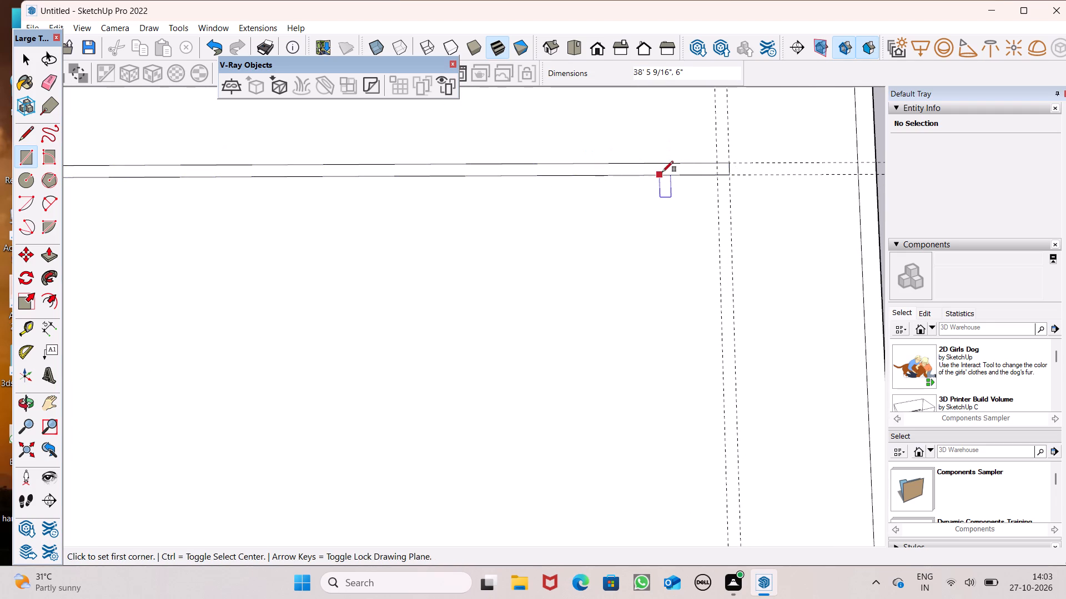
Draw a rectangle 6" by about 32'10 1/8" between the paired guides farthest from the green axis.
{"action": "left_click", "coordinate": [715, 164]}
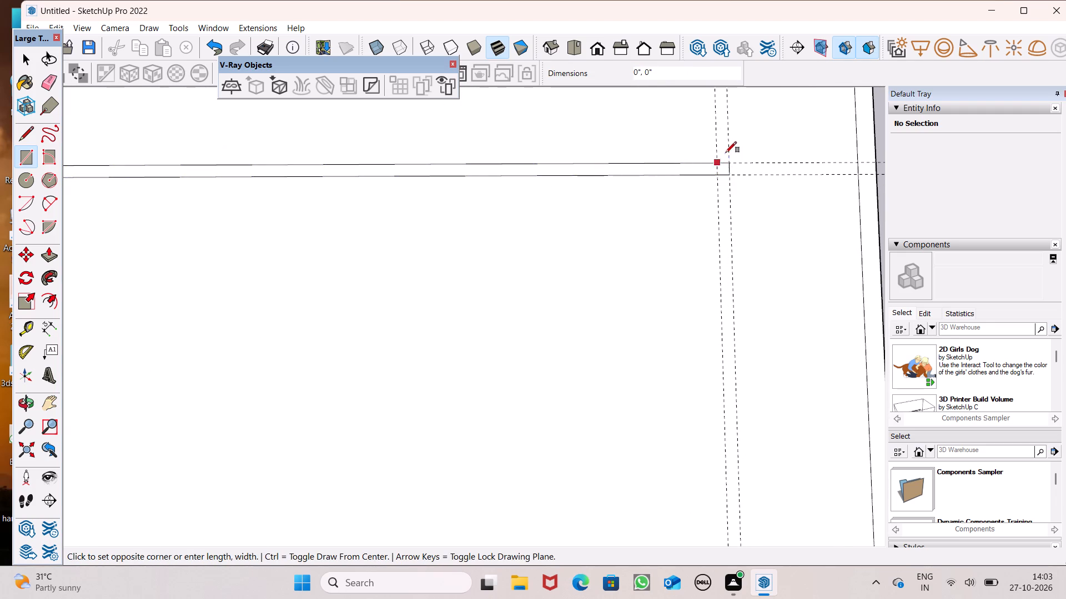
{"action": "scroll", "coordinate": [726, 151], "scroll_direction": "down", "scroll_amount": 3}
{"action": "scroll", "coordinate": [726, 151], "scroll_direction": "up", "scroll_amount": 1}
{"action": "scroll", "coordinate": [726, 151], "scroll_direction": "down", "scroll_amount": 10}
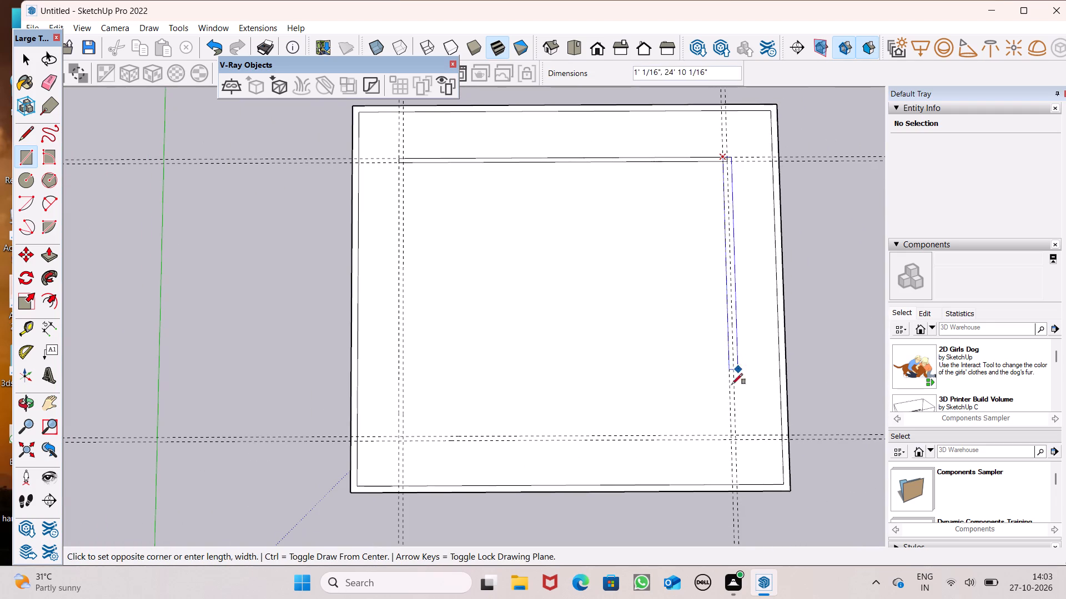
{"action": "scroll", "coordinate": [733, 446], "scroll_direction": "up", "scroll_amount": 12}
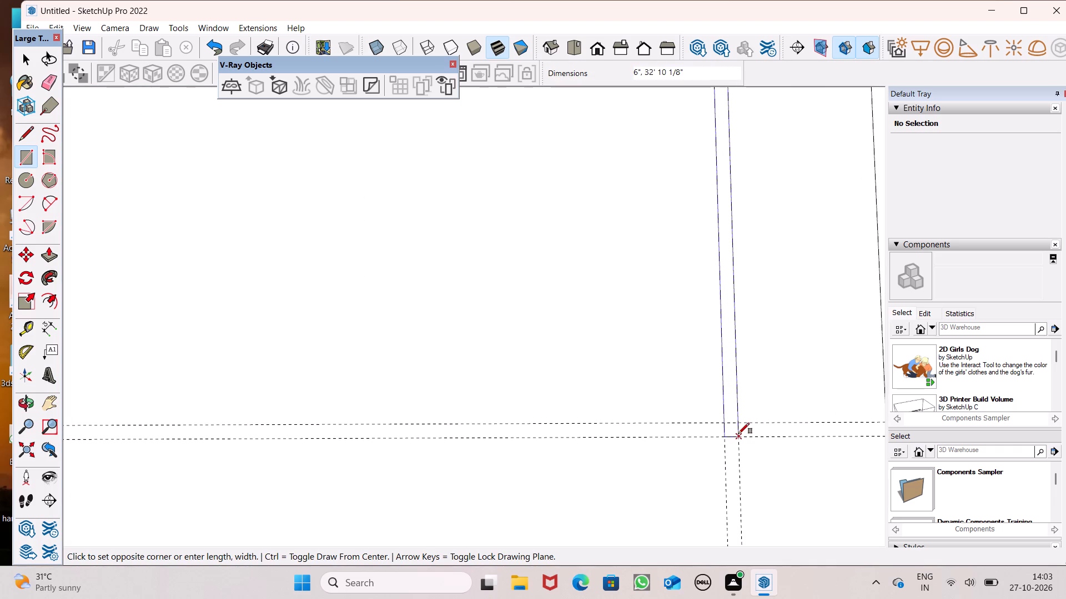
{"action": "left_click", "coordinate": [739, 433]}
Draw a rectangle about 38'5 9/16" by 6" between the paired guides nearest the red axis.
{"action": "scroll", "coordinate": [827, 308], "scroll_direction": "down", "scroll_amount": 9}
{"action": "scroll", "coordinate": [335, 369], "scroll_direction": "up", "scroll_amount": 4}
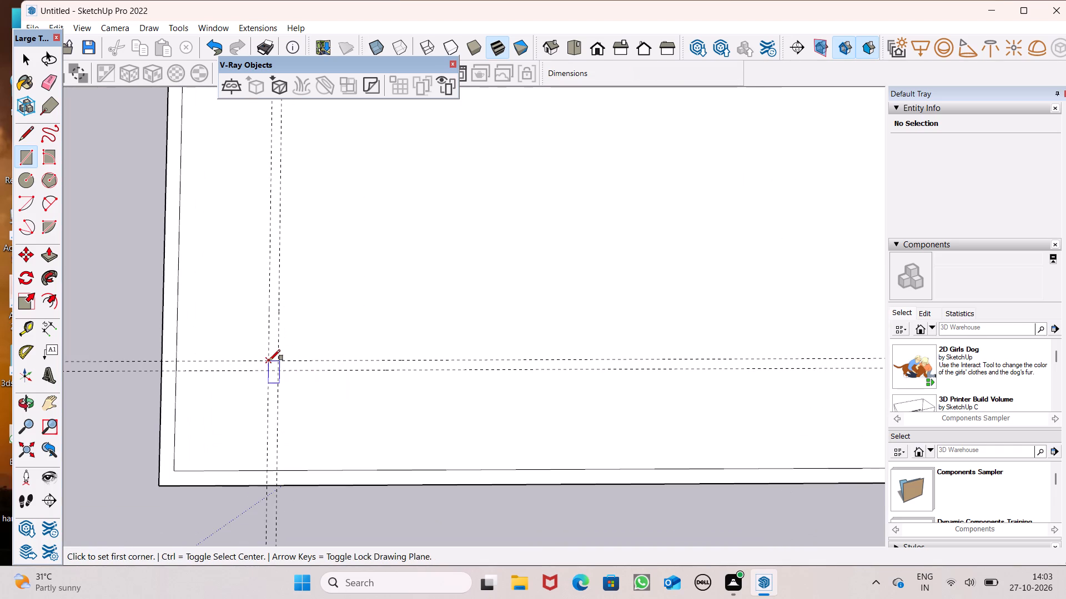
{"action": "left_click", "coordinate": [269, 361]}
{"action": "scroll", "coordinate": [325, 384], "scroll_direction": "down", "scroll_amount": 3}
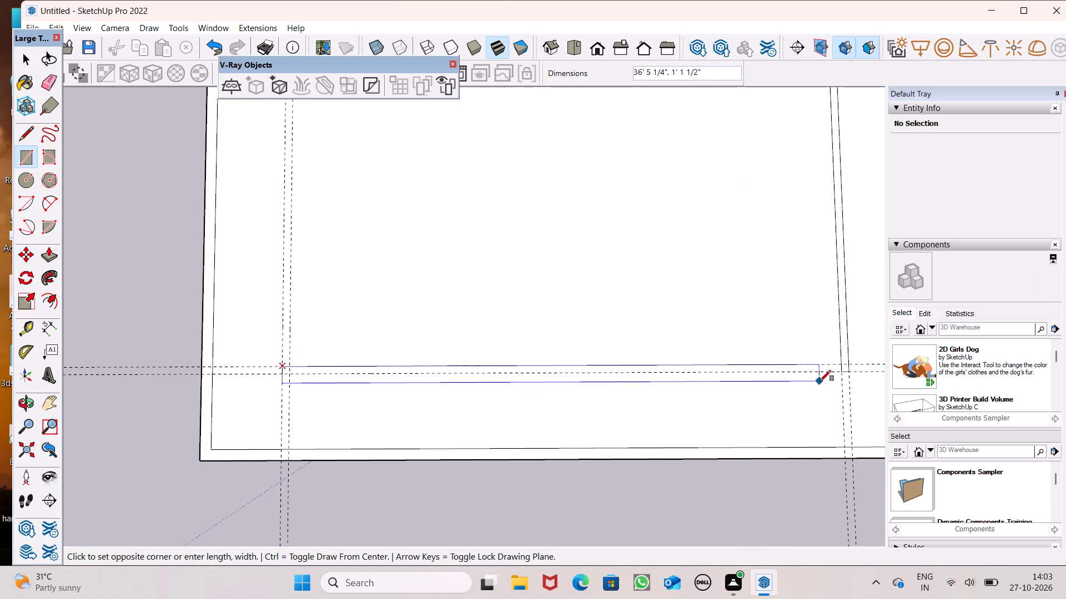
{"action": "left_click", "coordinate": [847, 371]}
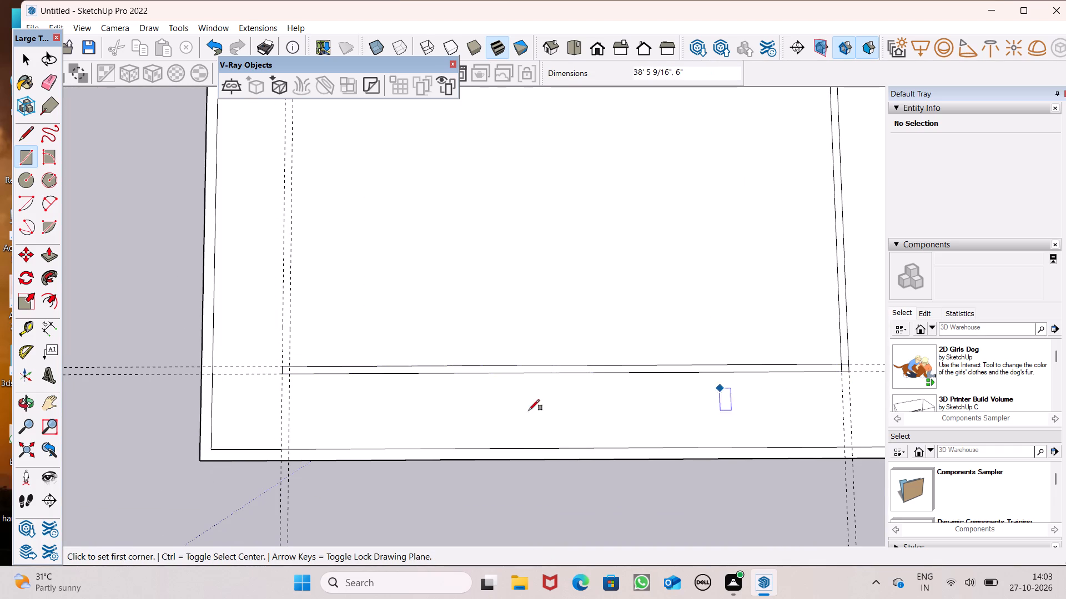
Draw a rectangle 6" by about 32'10 1/8" between the paired guides nearest the green axis, closing the inner frame.
{"action": "scroll", "coordinate": [428, 443], "scroll_direction": "down", "scroll_amount": 8}
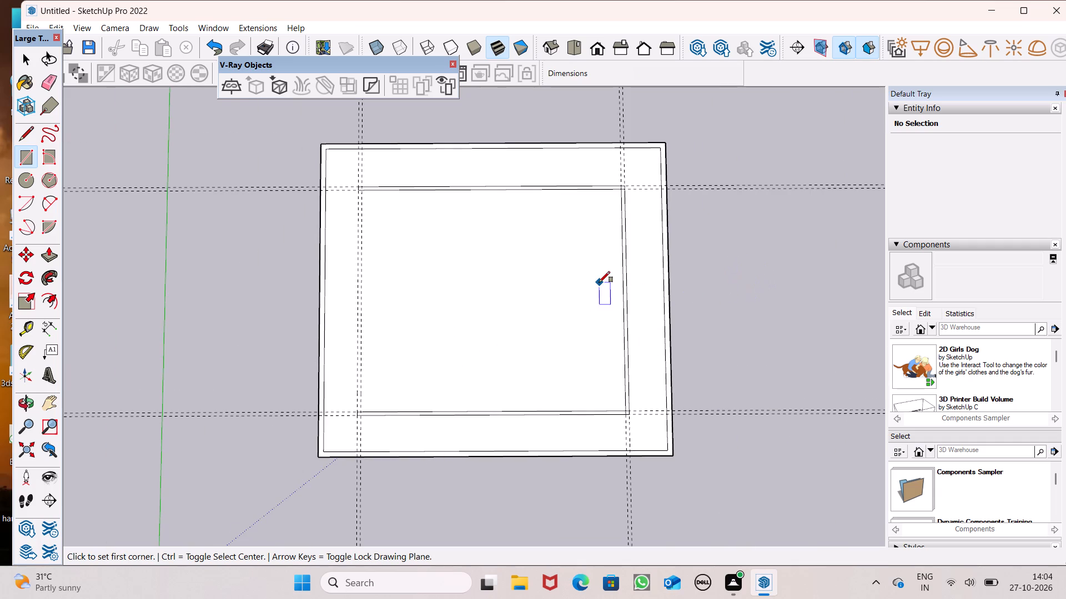
{"action": "scroll", "coordinate": [527, 181], "scroll_direction": "down", "scroll_amount": 4}
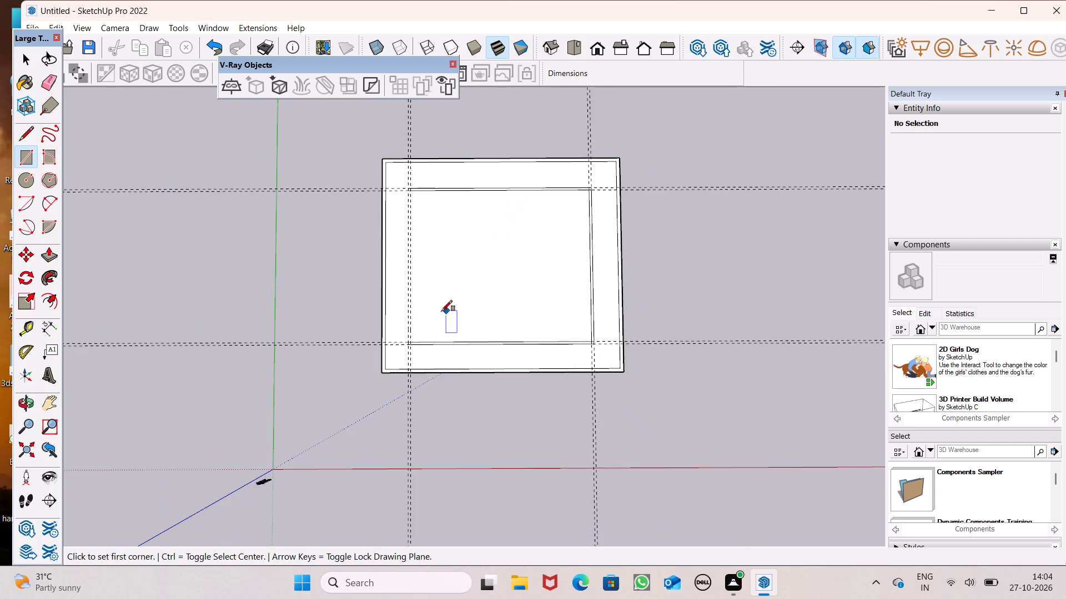
{"action": "scroll", "coordinate": [434, 311], "scroll_direction": "up", "scroll_amount": 5}
{"action": "scroll", "coordinate": [375, 367], "scroll_direction": "up", "scroll_amount": 6}
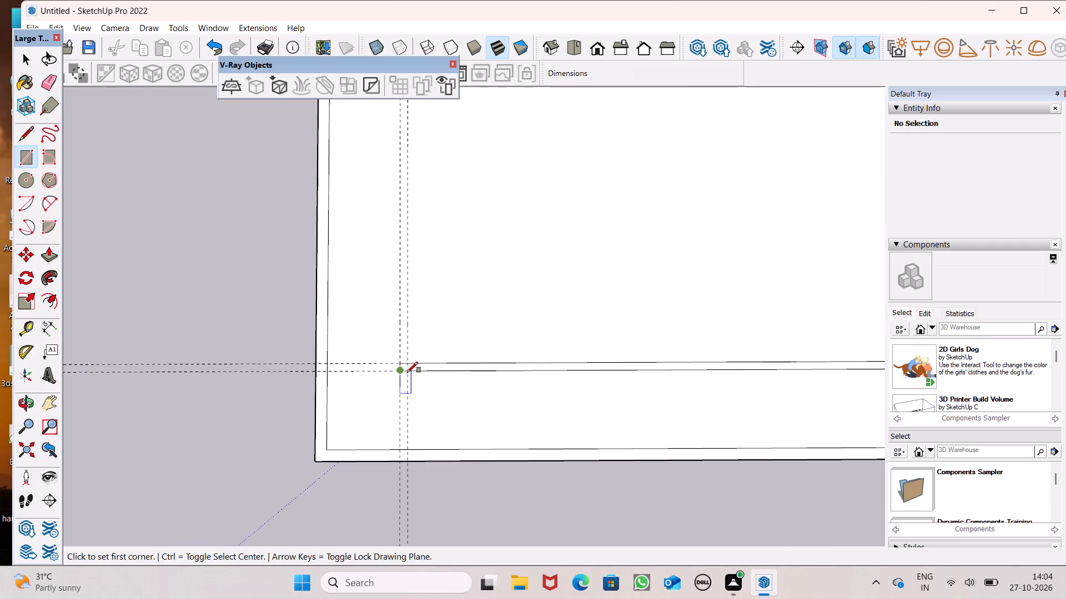
{"action": "left_click", "coordinate": [410, 370]}
{"action": "scroll", "coordinate": [391, 389], "scroll_direction": "down", "scroll_amount": 8}
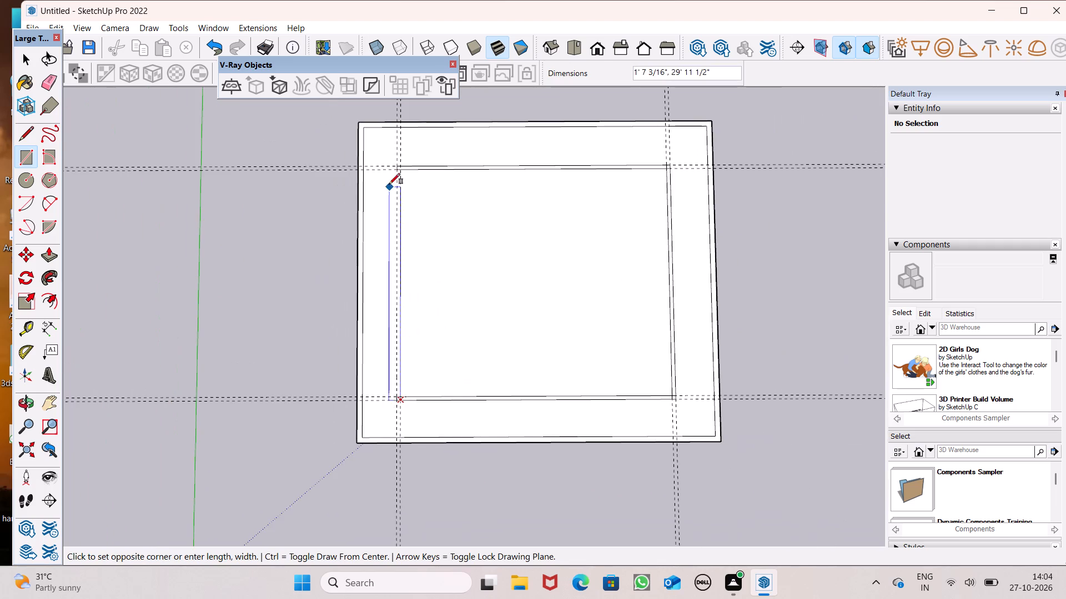
{"action": "scroll", "coordinate": [395, 167], "scroll_direction": "up", "scroll_amount": 10}
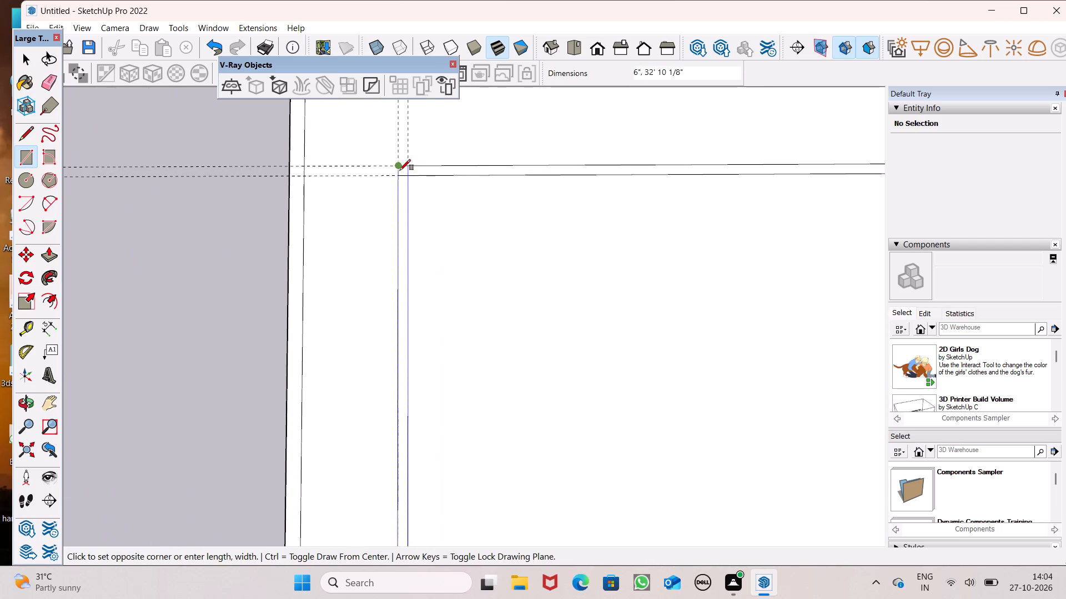
{"action": "left_click", "coordinate": [400, 170]}
Erase all four pairs of construction guides around the inner 6" frame.
{"action": "scroll", "coordinate": [145, 180], "scroll_direction": "down", "scroll_amount": 11}
{"action": "scroll", "coordinate": [535, 236], "scroll_direction": "down", "scroll_amount": 5}
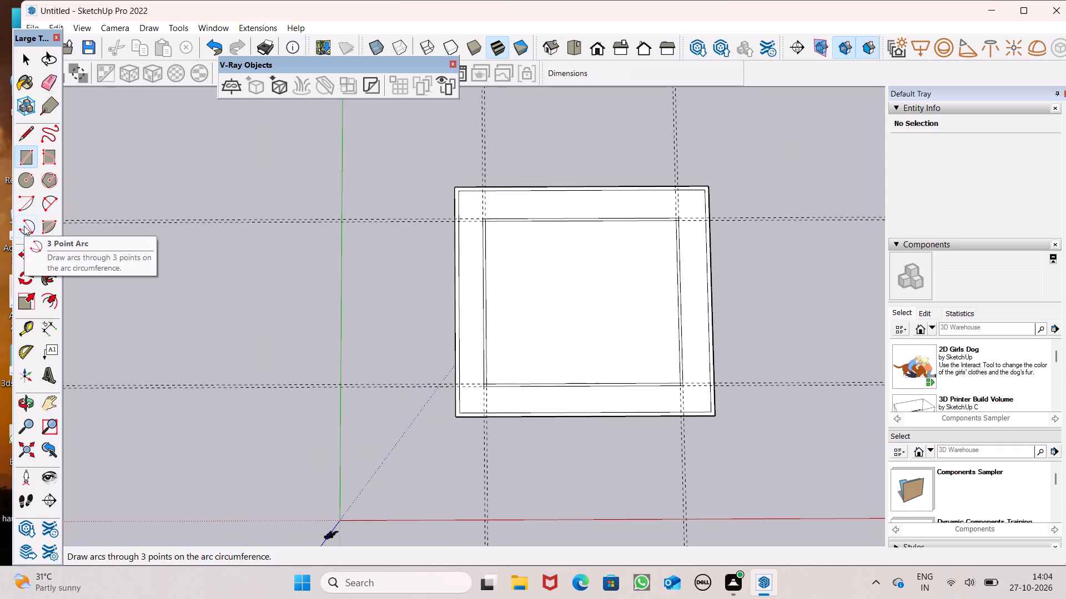
{"action": "left_click", "coordinate": [52, 85]}
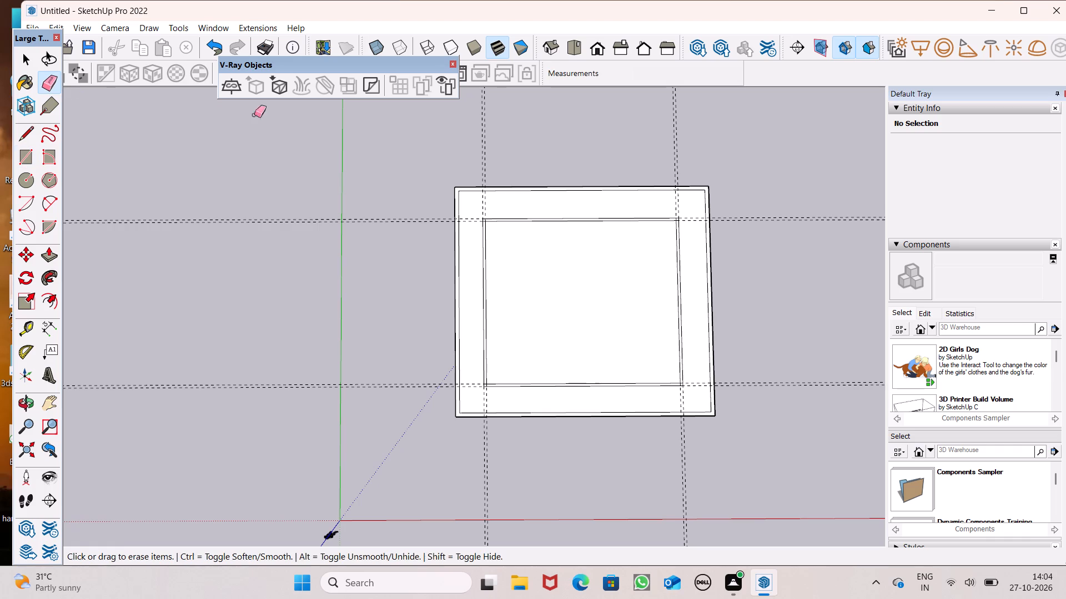
{"action": "left_click_drag", "start_coordinate": [381, 210], "coordinate": [388, 230]}
{"action": "left_click_drag", "start_coordinate": [490, 172], "coordinate": [482, 172]}
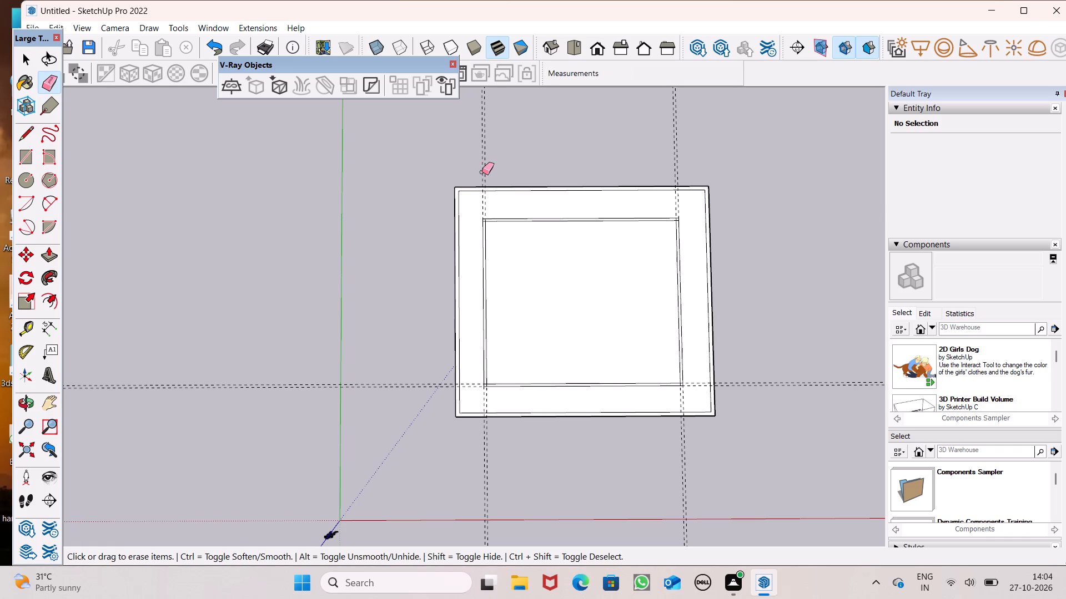
{"action": "left_click_drag", "start_coordinate": [482, 172], "coordinate": [661, 148]}
{"action": "left_click_drag", "start_coordinate": [426, 354], "coordinate": [421, 395]}
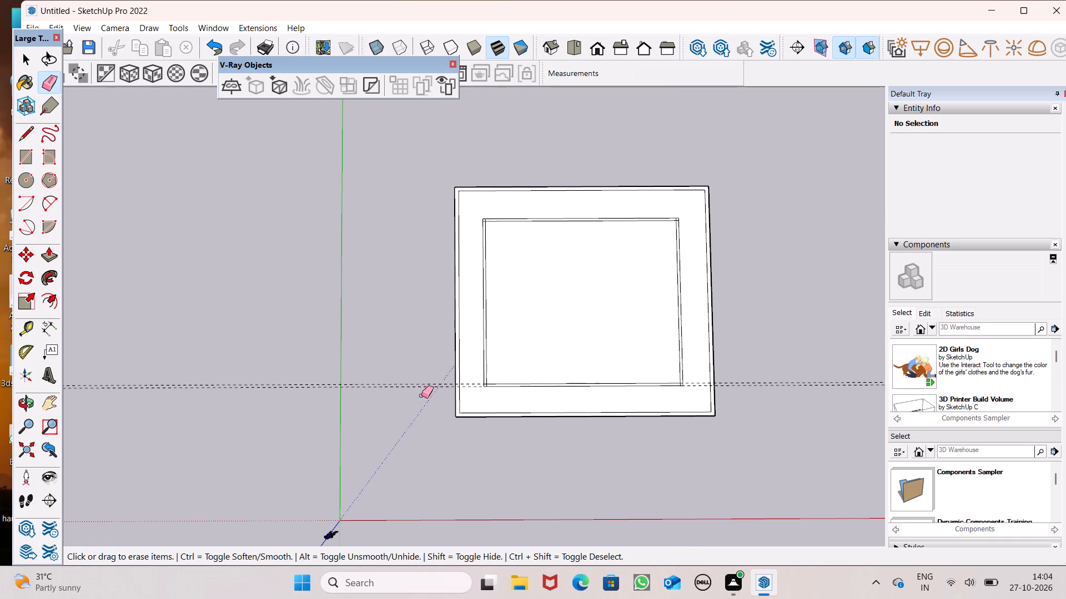
{"action": "left_click_drag", "start_coordinate": [421, 395], "coordinate": [421, 395]}
Erase the overlapping line segments in the inner frame's corner nearest both the red and green axes.
{"action": "scroll", "coordinate": [505, 432], "scroll_direction": "up", "scroll_amount": 6}
{"action": "scroll", "coordinate": [436, 345], "scroll_direction": "up", "scroll_amount": 4}
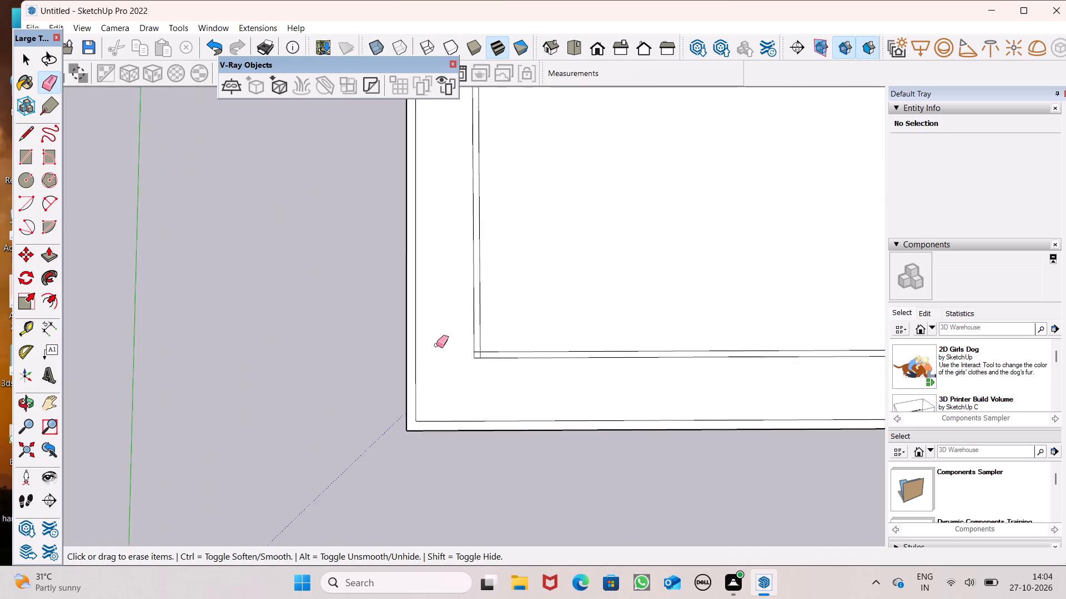
{"action": "scroll", "coordinate": [436, 345], "scroll_direction": "up", "scroll_amount": 2}
{"action": "scroll", "coordinate": [480, 357], "scroll_direction": "up", "scroll_amount": 11}
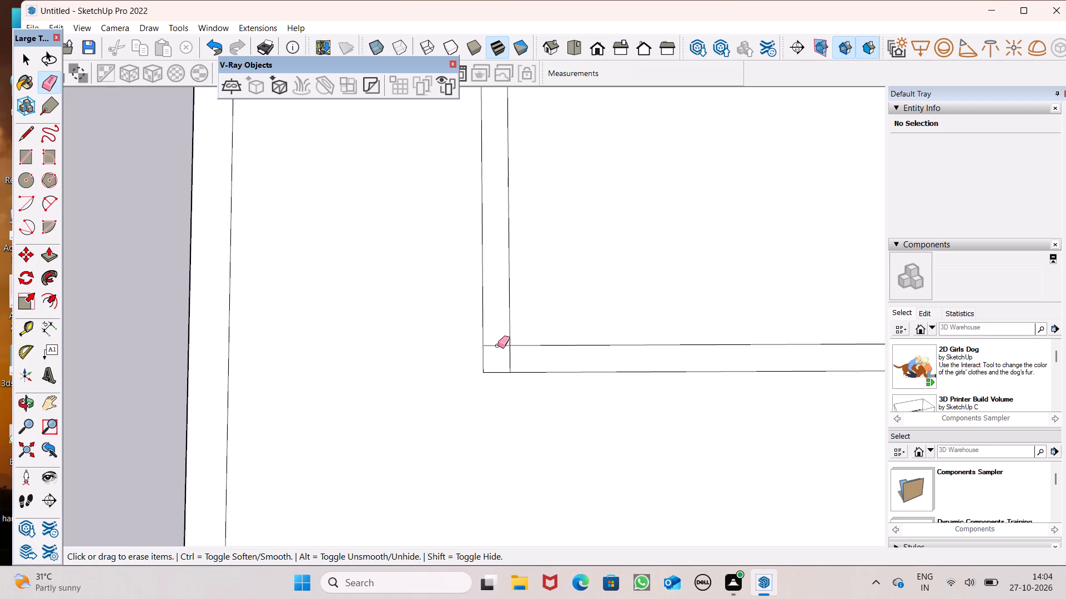
{"action": "left_click_drag", "start_coordinate": [498, 343], "coordinate": [517, 358]}
Erase the overlapping line segments in the inner frame's corner nearest the red axis and farthest from the green axis.
{"action": "scroll", "coordinate": [447, 393], "scroll_direction": "down", "scroll_amount": 7}
{"action": "scroll", "coordinate": [361, 351], "scroll_direction": "down", "scroll_amount": 7}
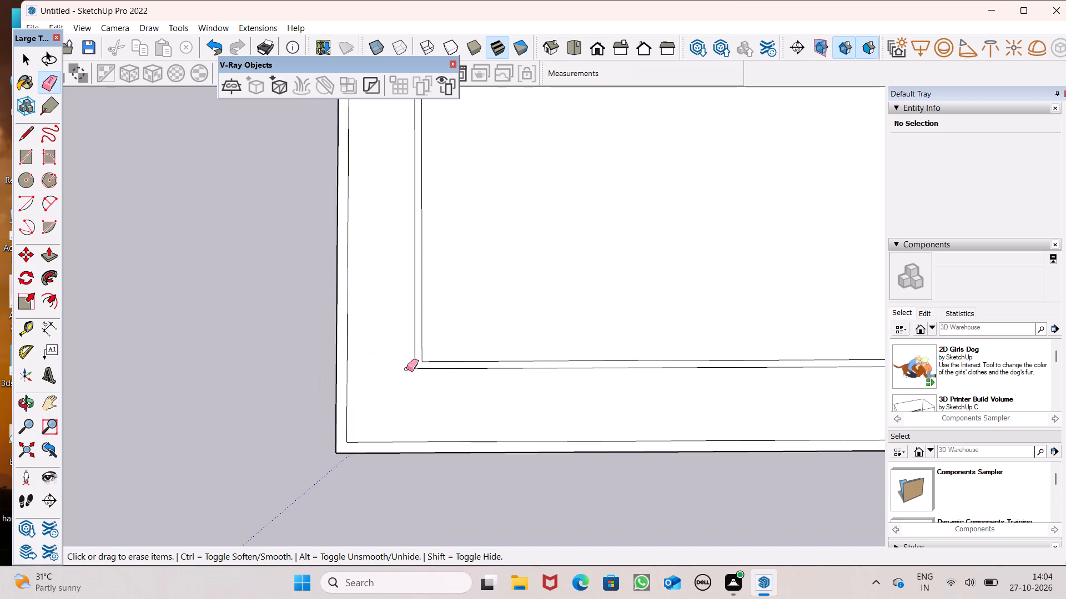
{"action": "scroll", "coordinate": [406, 370], "scroll_direction": "down", "scroll_amount": 5}
{"action": "scroll", "coordinate": [742, 373], "scroll_direction": "up", "scroll_amount": 9}
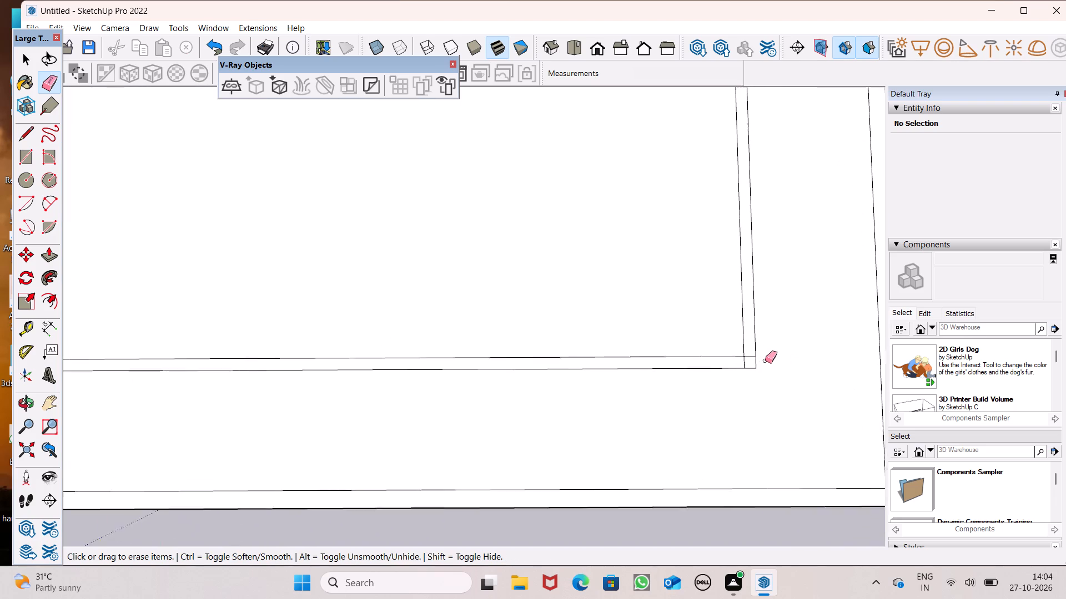
{"action": "scroll", "coordinate": [765, 361], "scroll_direction": "up", "scroll_amount": 15}
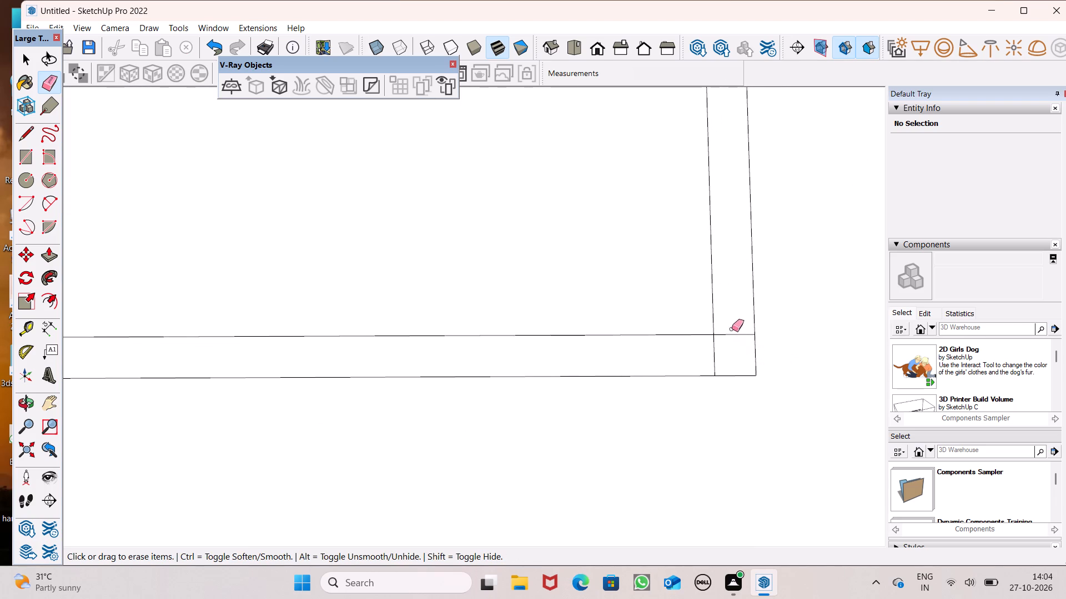
{"action": "left_click_drag", "start_coordinate": [732, 329], "coordinate": [702, 367]}
Erase the overlapping line segments in the inner frame's corner farthest from both the red and green axes.
{"action": "scroll", "coordinate": [752, 452], "scroll_direction": "down", "scroll_amount": 12}
{"action": "scroll", "coordinate": [592, 465], "scroll_direction": "down", "scroll_amount": 14}
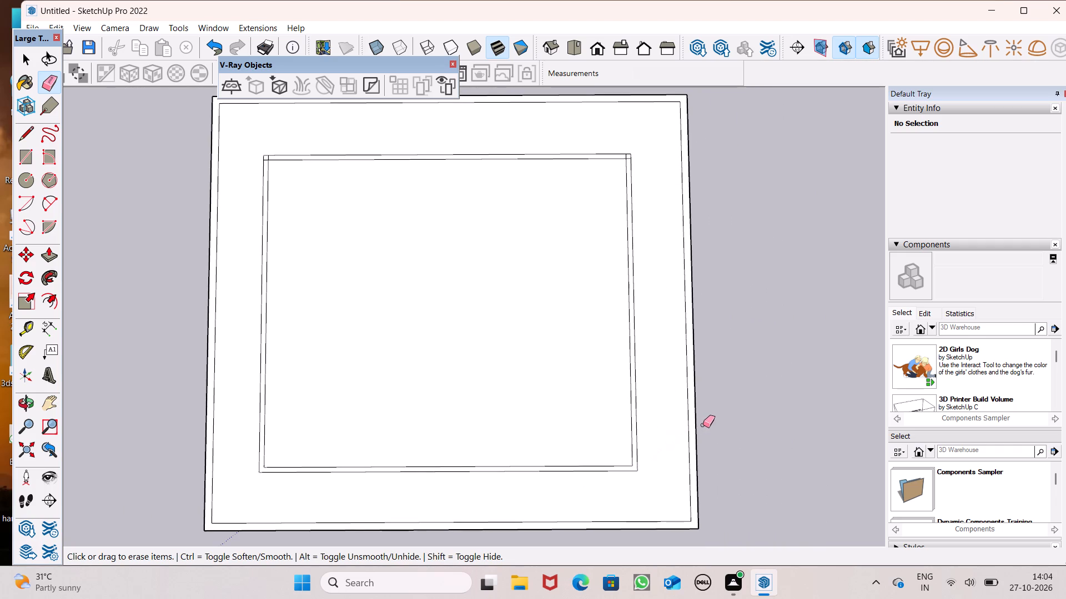
{"action": "scroll", "coordinate": [711, 431], "scroll_direction": "down", "scroll_amount": 5}
{"action": "scroll", "coordinate": [653, 277], "scroll_direction": "up", "scroll_amount": 6}
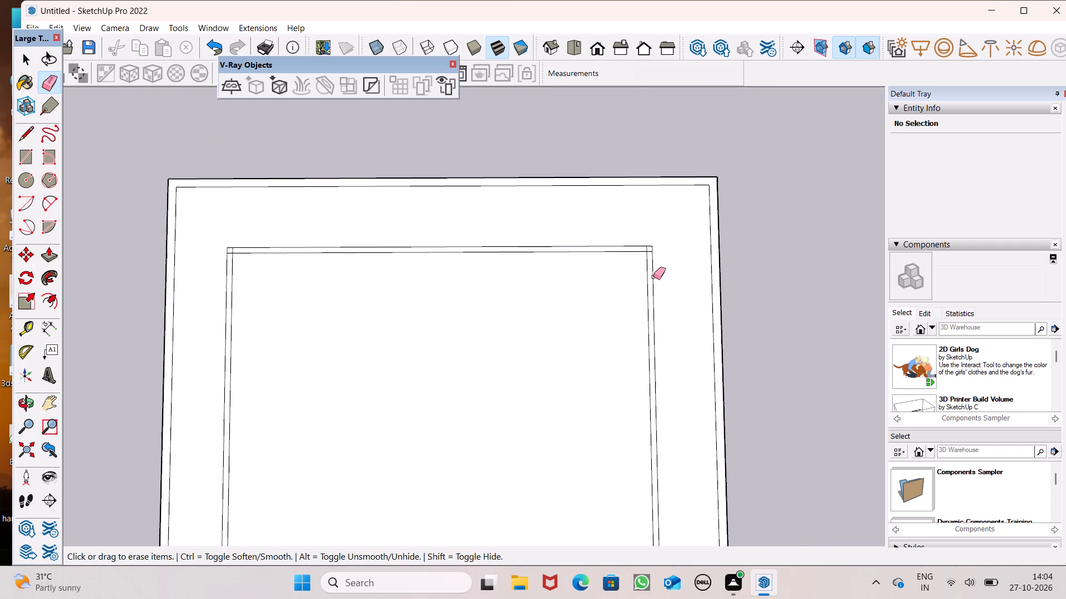
{"action": "scroll", "coordinate": [652, 277], "scroll_direction": "up", "scroll_amount": 15}
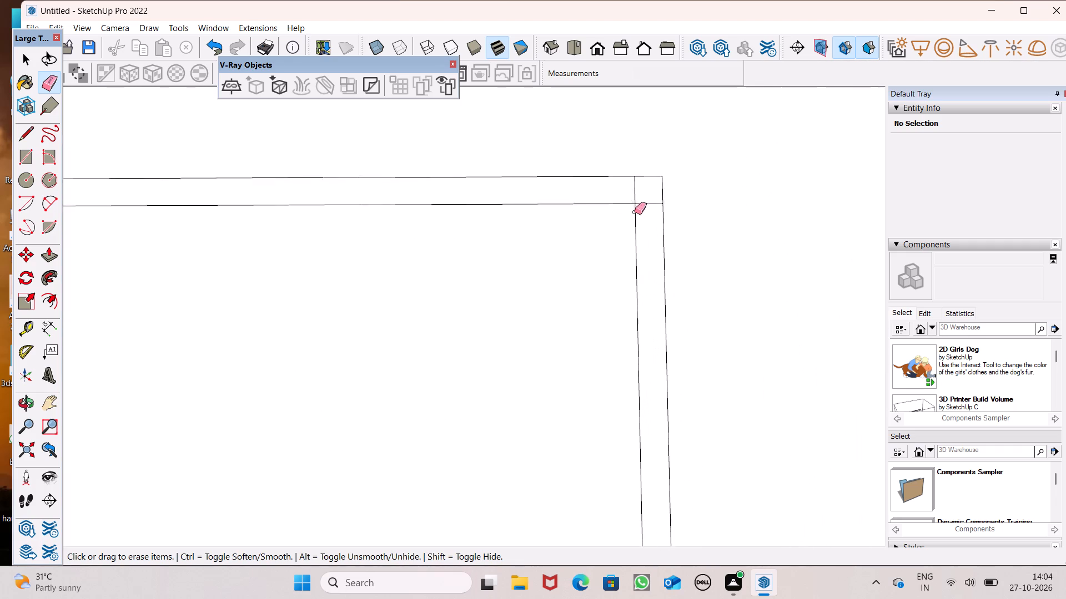
{"action": "scroll", "coordinate": [635, 212], "scroll_direction": "up", "scroll_amount": 13}
{"action": "left_click_drag", "start_coordinate": [636, 185], "coordinate": [641, 185]}
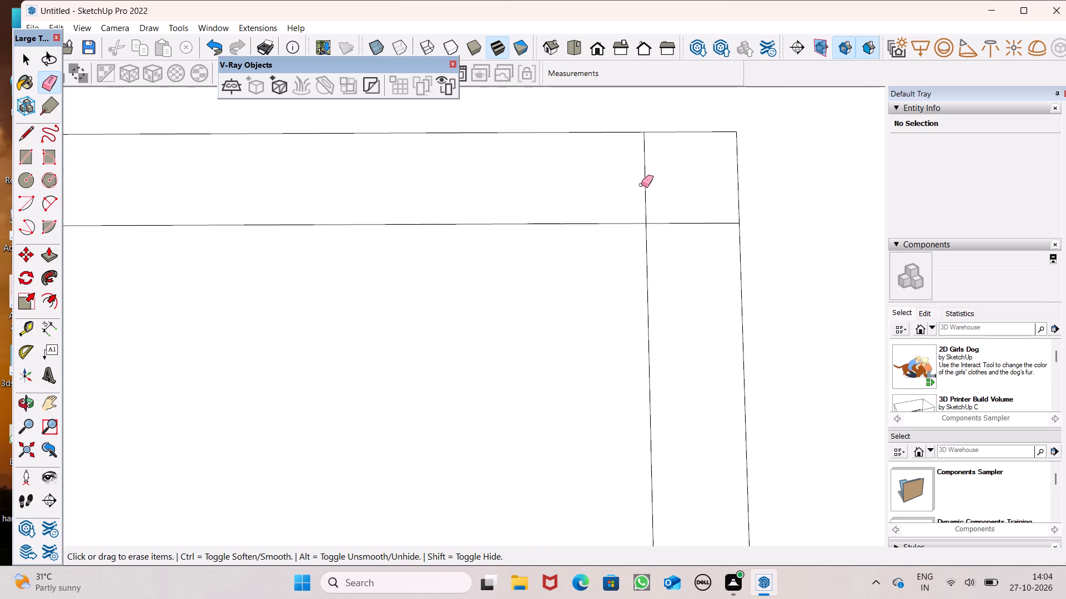
{"action": "left_click_drag", "start_coordinate": [641, 185], "coordinate": [686, 245]}
Erase the overlapping line segments in the inner frame's corner nearest the green axis and farthest from the red axis.
{"action": "scroll", "coordinate": [682, 151], "scroll_direction": "down", "scroll_amount": 6}
{"action": "scroll", "coordinate": [718, 184], "scroll_direction": "down", "scroll_amount": 5}
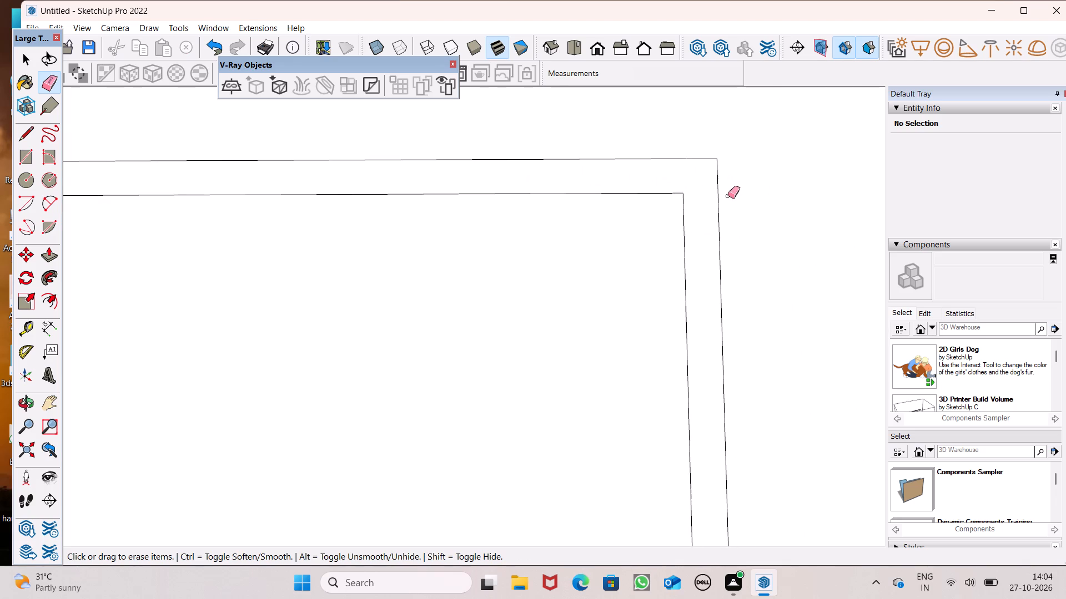
{"action": "scroll", "coordinate": [711, 310], "scroll_direction": "down", "scroll_amount": 2}
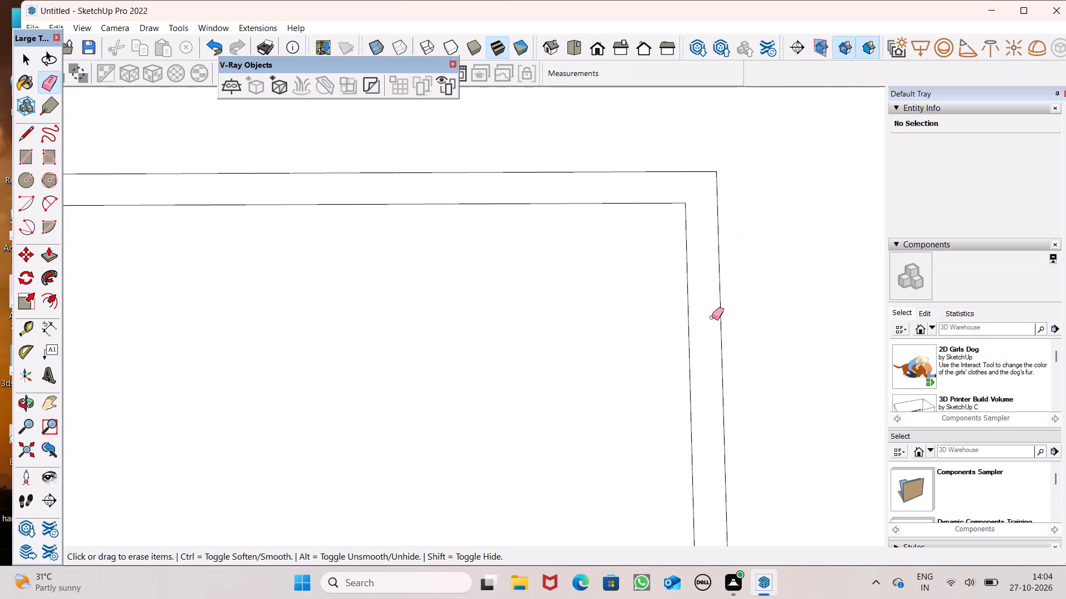
{"action": "scroll", "coordinate": [712, 317], "scroll_direction": "down", "scroll_amount": 6}
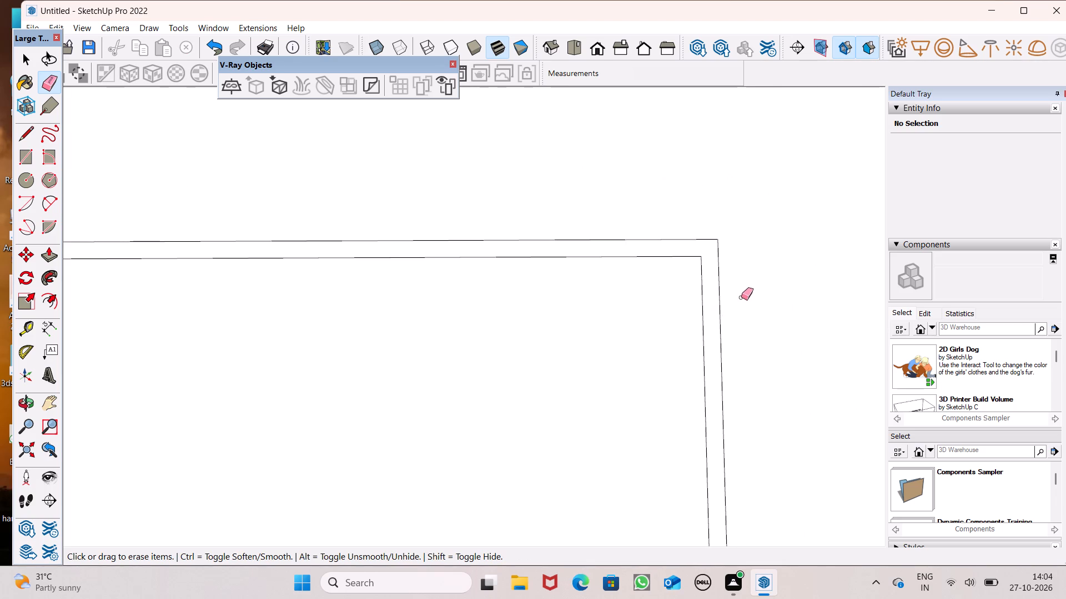
{"action": "scroll", "coordinate": [741, 297], "scroll_direction": "down", "scroll_amount": 6}
{"action": "scroll", "coordinate": [762, 209], "scroll_direction": "down", "scroll_amount": 6}
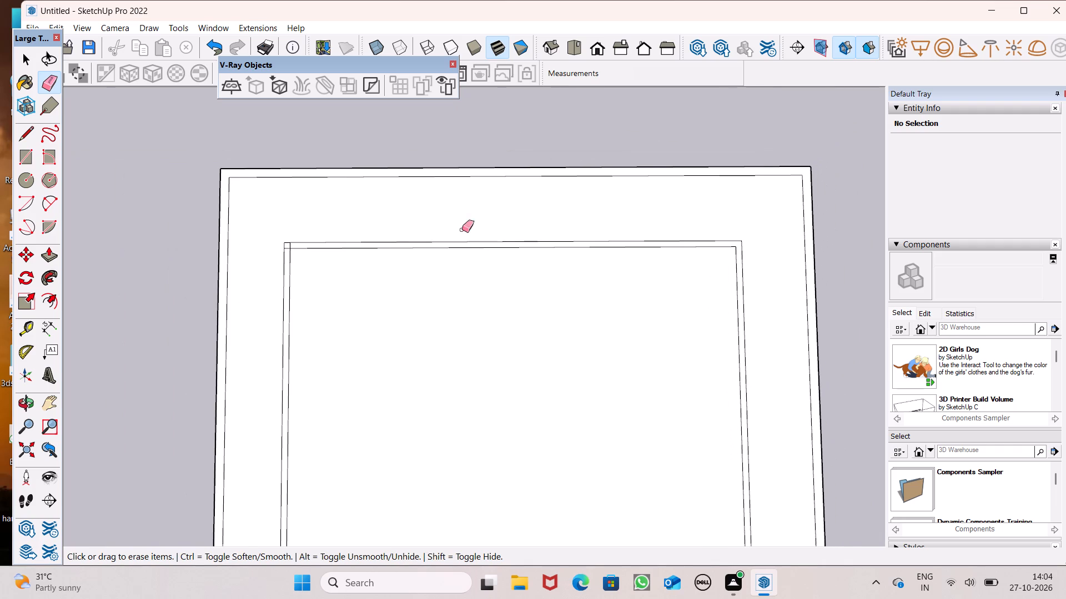
{"action": "scroll", "coordinate": [280, 232], "scroll_direction": "up", "scroll_amount": 14}
{"action": "left_click_drag", "start_coordinate": [281, 240], "coordinate": [301, 227]}
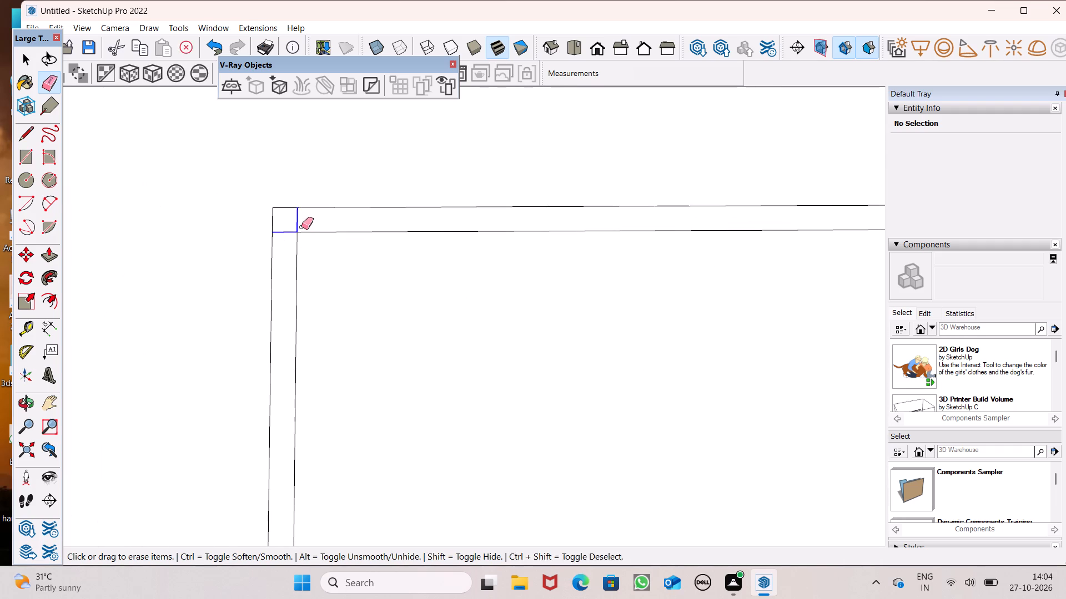
{"action": "left_click_drag", "start_coordinate": [301, 227], "coordinate": [304, 225]}
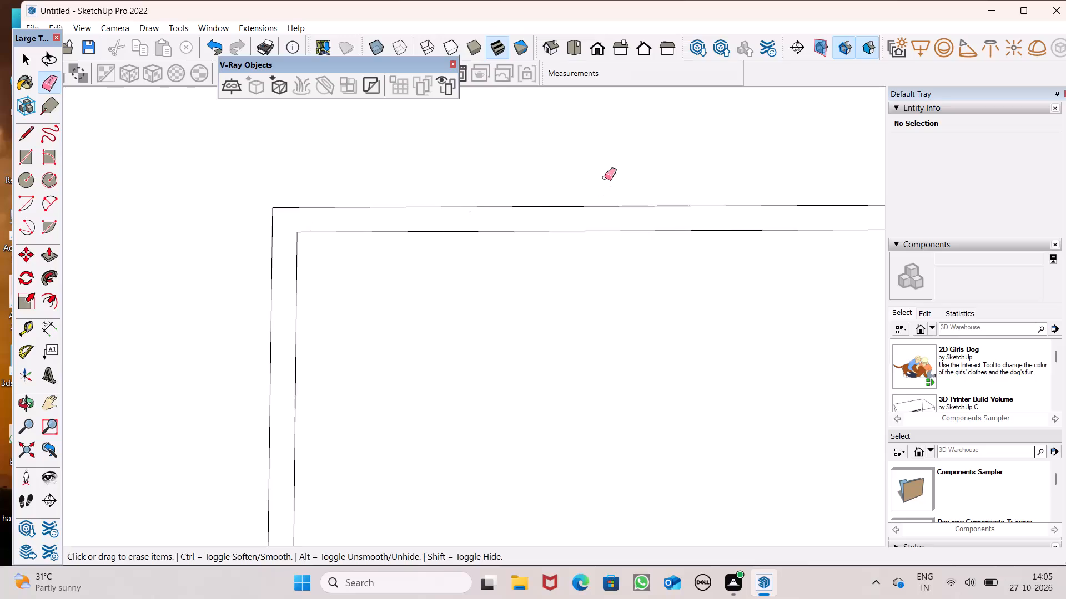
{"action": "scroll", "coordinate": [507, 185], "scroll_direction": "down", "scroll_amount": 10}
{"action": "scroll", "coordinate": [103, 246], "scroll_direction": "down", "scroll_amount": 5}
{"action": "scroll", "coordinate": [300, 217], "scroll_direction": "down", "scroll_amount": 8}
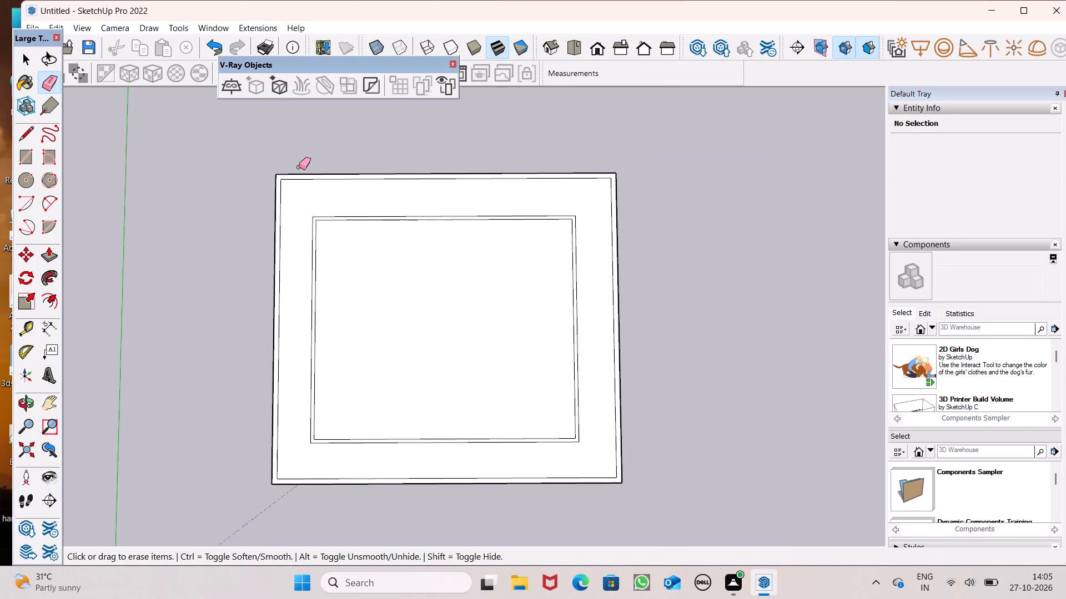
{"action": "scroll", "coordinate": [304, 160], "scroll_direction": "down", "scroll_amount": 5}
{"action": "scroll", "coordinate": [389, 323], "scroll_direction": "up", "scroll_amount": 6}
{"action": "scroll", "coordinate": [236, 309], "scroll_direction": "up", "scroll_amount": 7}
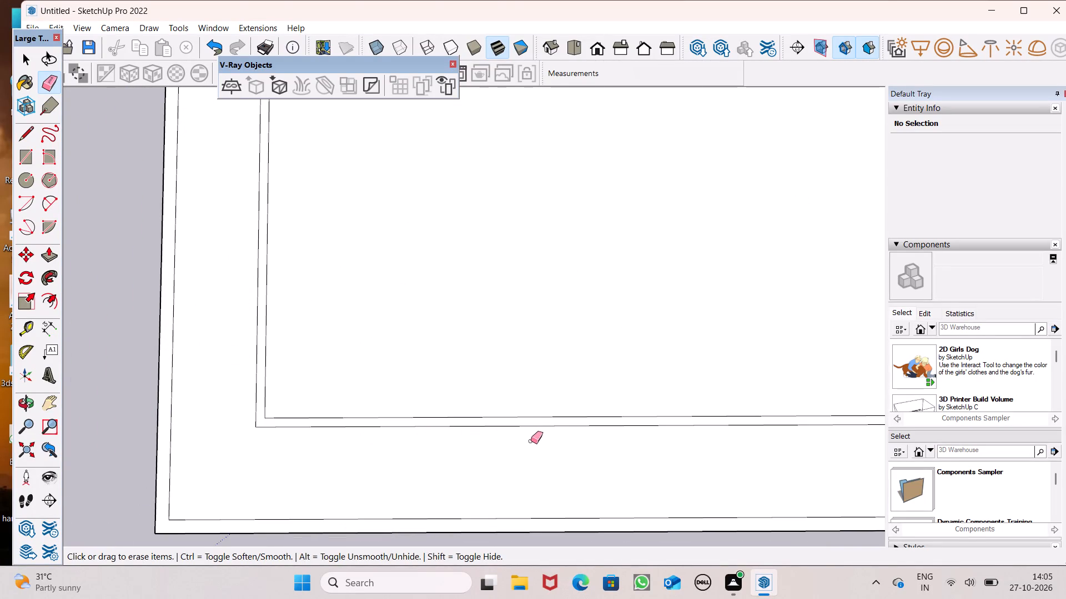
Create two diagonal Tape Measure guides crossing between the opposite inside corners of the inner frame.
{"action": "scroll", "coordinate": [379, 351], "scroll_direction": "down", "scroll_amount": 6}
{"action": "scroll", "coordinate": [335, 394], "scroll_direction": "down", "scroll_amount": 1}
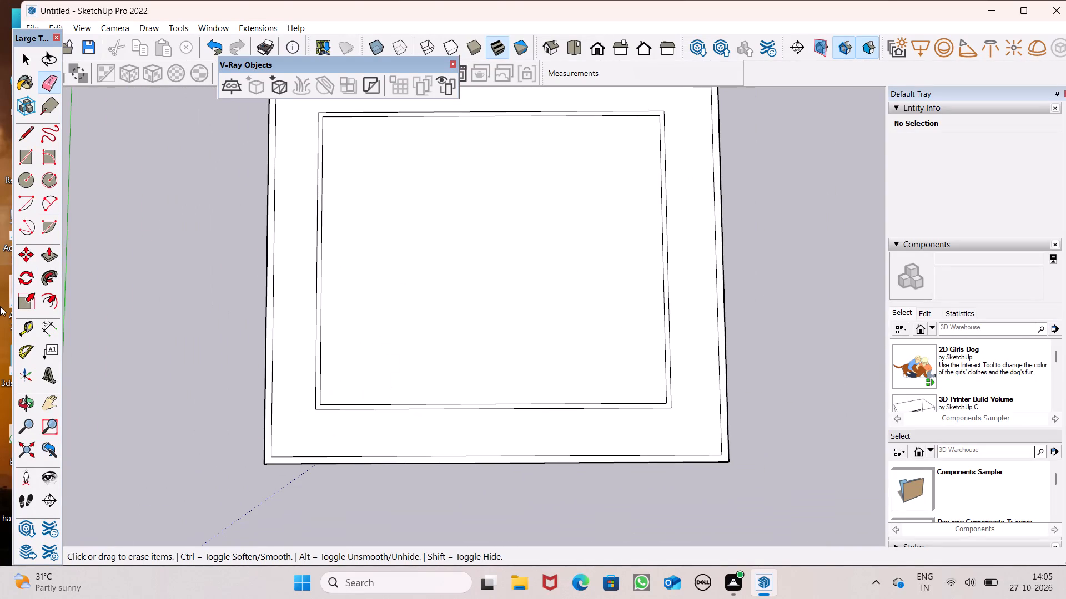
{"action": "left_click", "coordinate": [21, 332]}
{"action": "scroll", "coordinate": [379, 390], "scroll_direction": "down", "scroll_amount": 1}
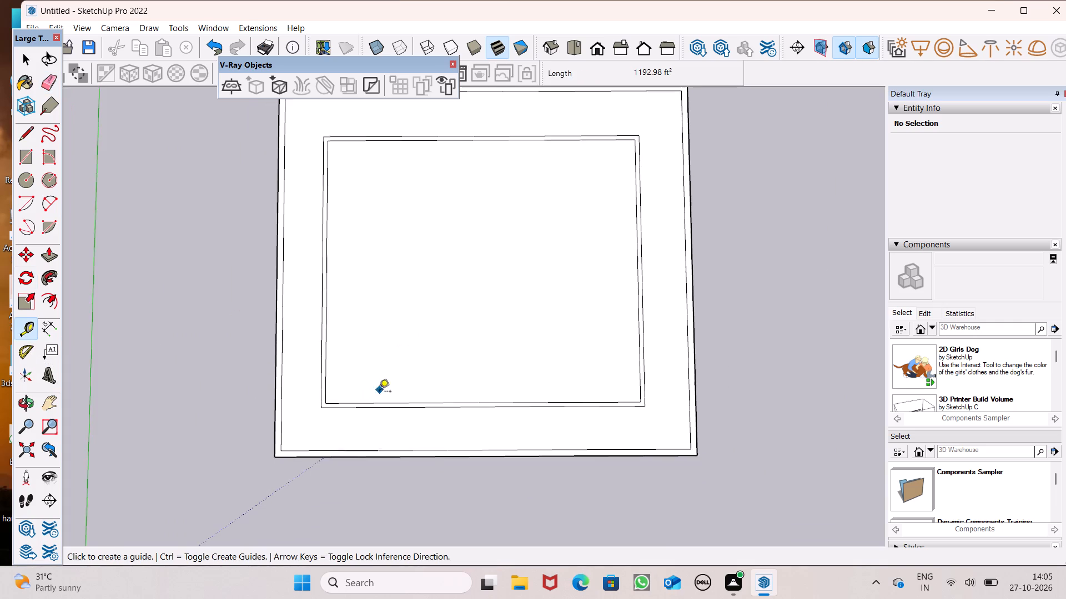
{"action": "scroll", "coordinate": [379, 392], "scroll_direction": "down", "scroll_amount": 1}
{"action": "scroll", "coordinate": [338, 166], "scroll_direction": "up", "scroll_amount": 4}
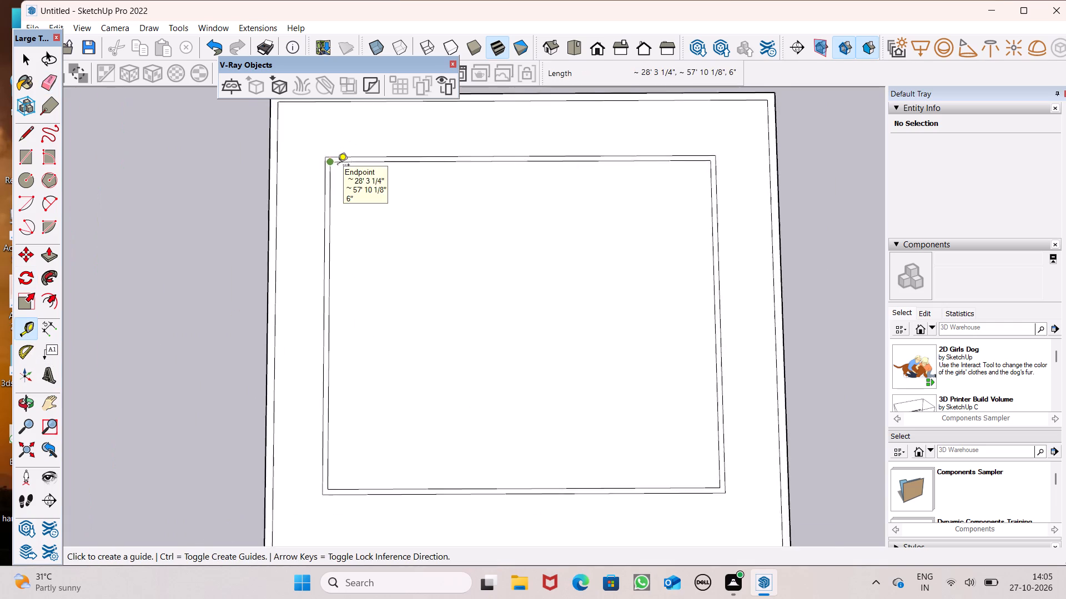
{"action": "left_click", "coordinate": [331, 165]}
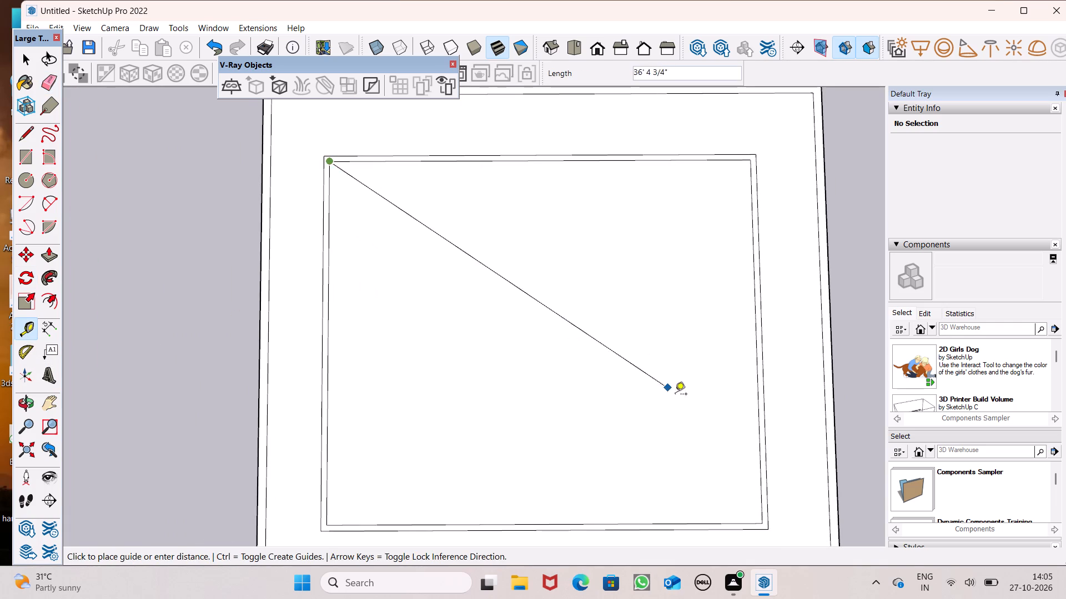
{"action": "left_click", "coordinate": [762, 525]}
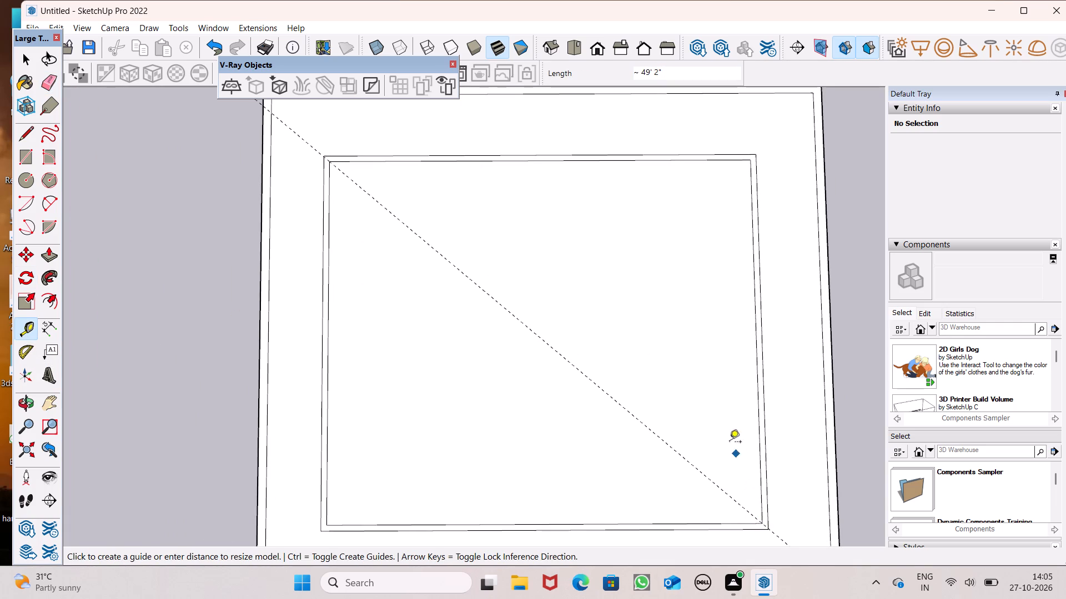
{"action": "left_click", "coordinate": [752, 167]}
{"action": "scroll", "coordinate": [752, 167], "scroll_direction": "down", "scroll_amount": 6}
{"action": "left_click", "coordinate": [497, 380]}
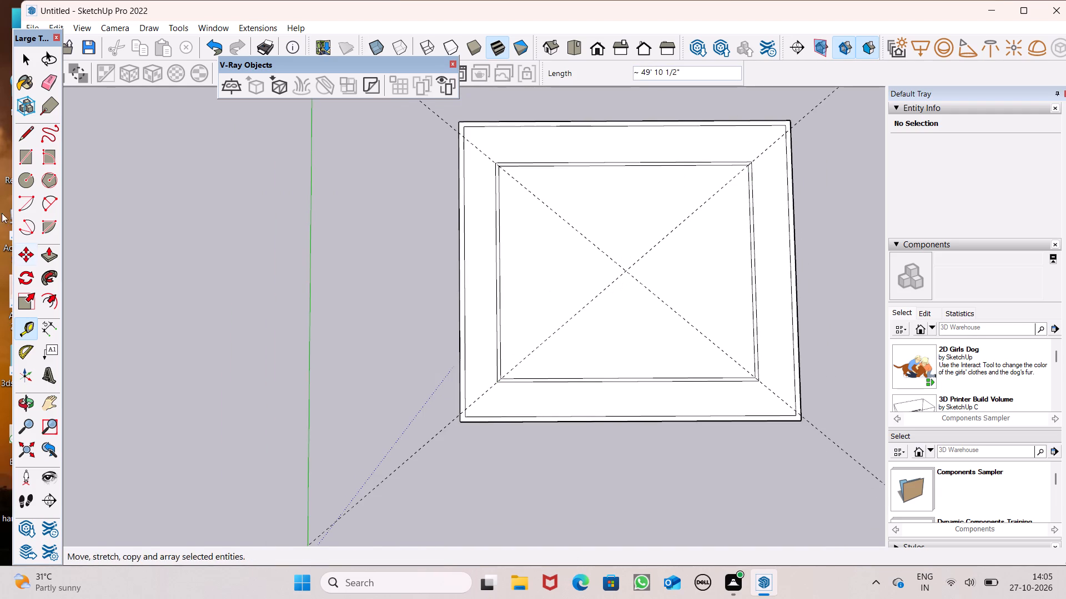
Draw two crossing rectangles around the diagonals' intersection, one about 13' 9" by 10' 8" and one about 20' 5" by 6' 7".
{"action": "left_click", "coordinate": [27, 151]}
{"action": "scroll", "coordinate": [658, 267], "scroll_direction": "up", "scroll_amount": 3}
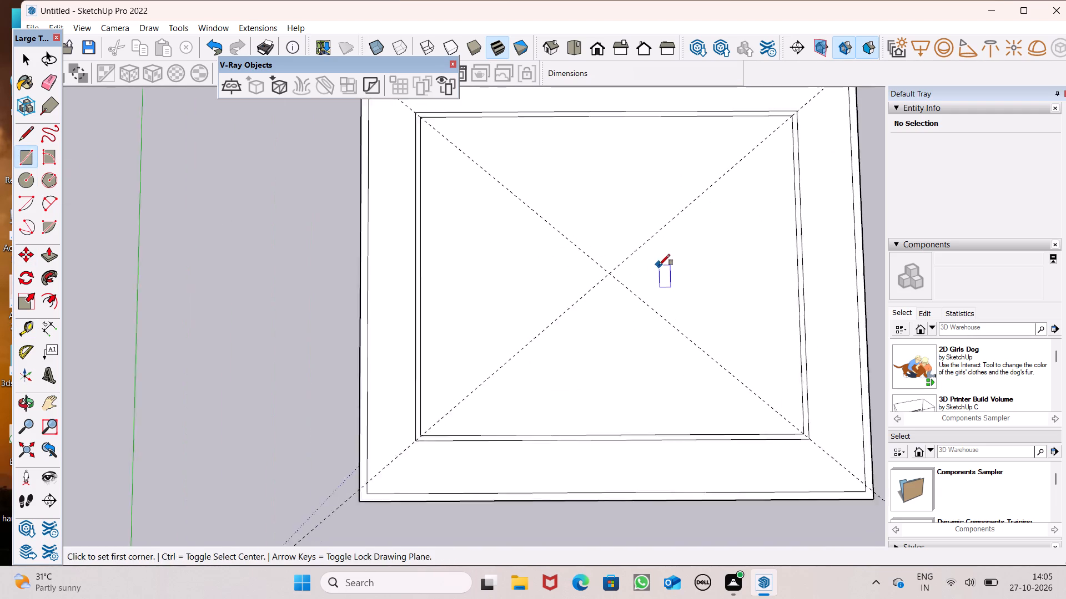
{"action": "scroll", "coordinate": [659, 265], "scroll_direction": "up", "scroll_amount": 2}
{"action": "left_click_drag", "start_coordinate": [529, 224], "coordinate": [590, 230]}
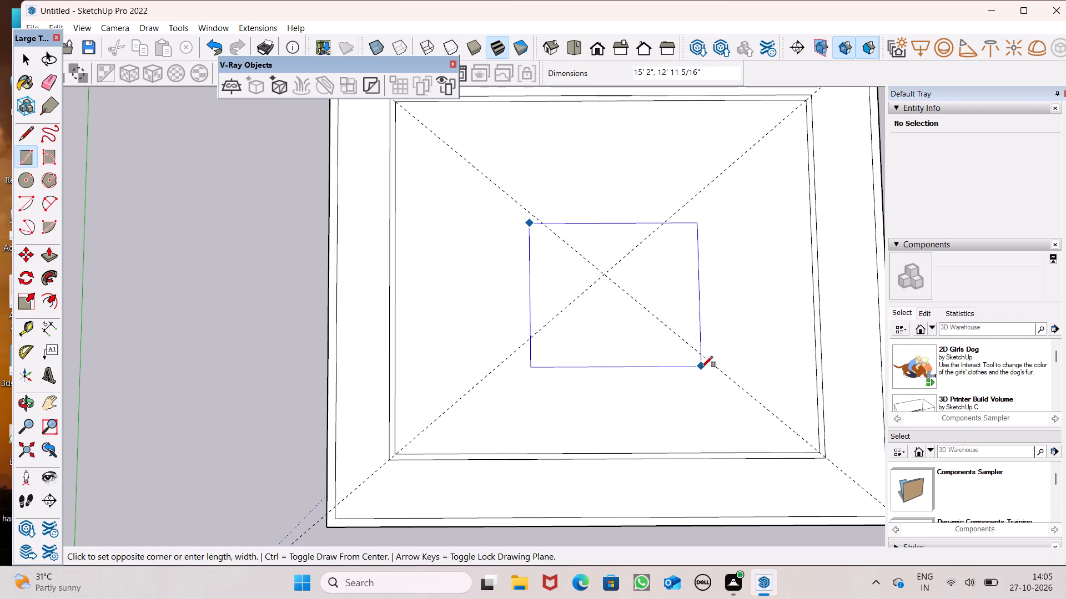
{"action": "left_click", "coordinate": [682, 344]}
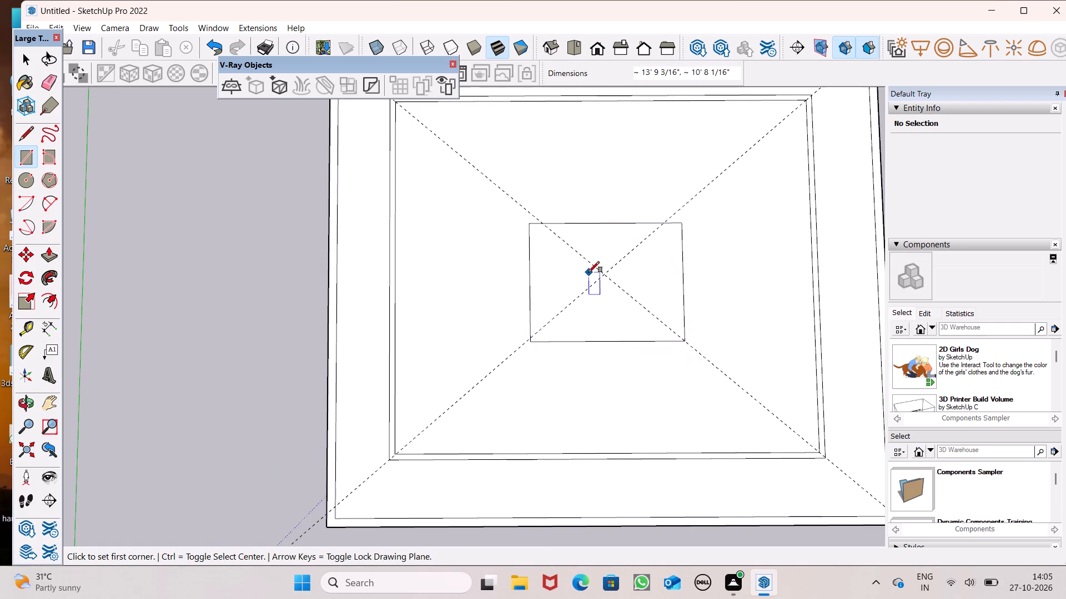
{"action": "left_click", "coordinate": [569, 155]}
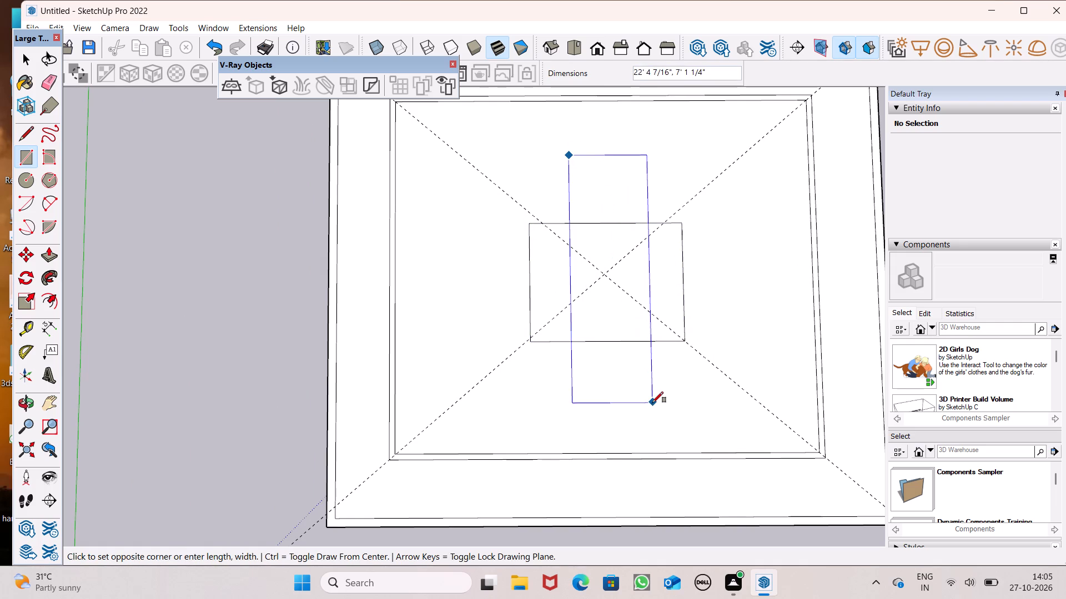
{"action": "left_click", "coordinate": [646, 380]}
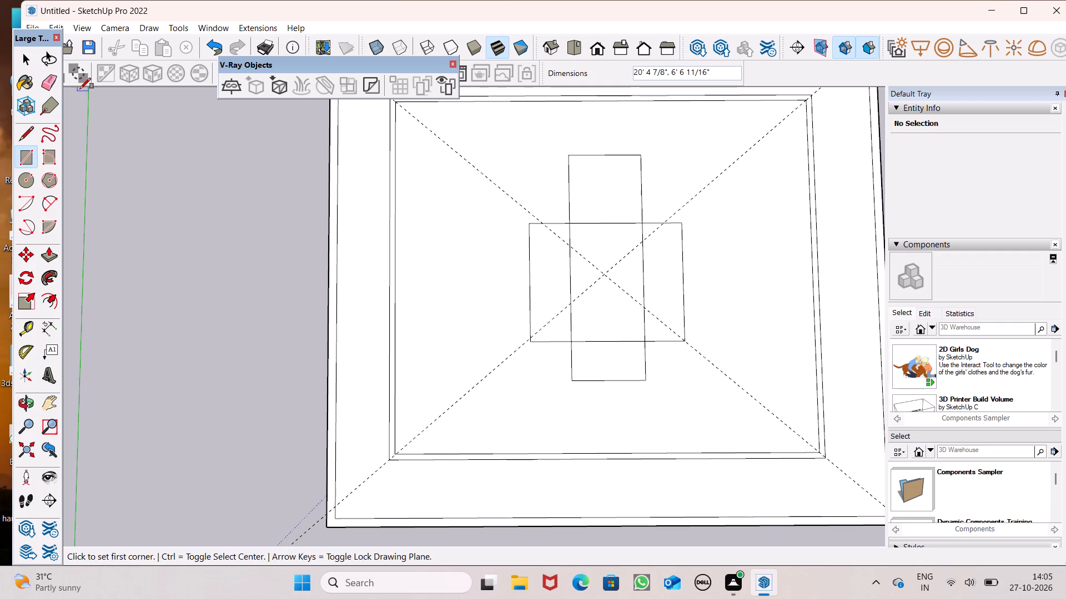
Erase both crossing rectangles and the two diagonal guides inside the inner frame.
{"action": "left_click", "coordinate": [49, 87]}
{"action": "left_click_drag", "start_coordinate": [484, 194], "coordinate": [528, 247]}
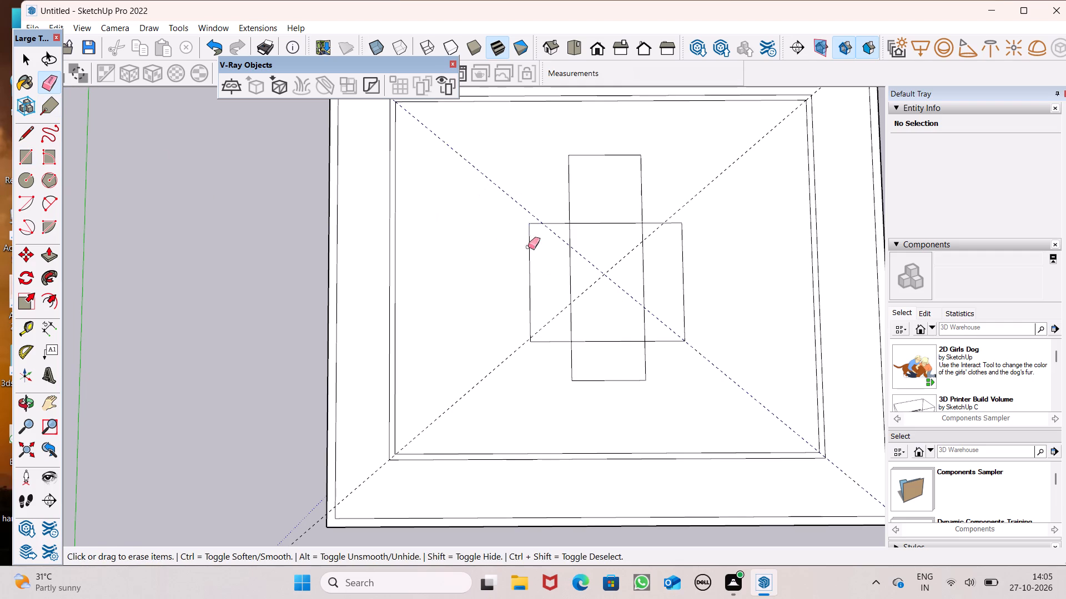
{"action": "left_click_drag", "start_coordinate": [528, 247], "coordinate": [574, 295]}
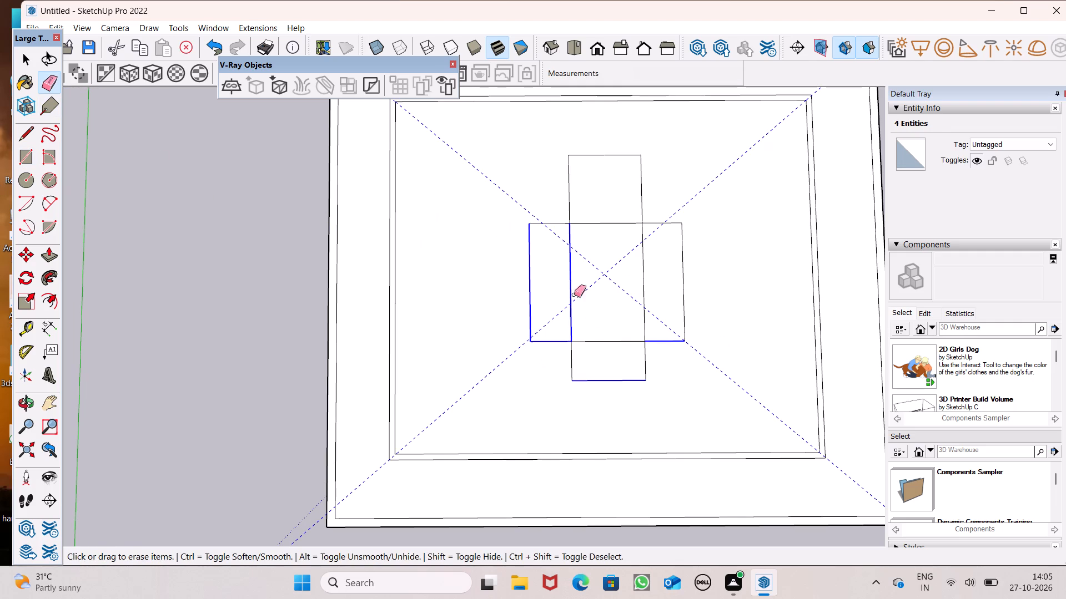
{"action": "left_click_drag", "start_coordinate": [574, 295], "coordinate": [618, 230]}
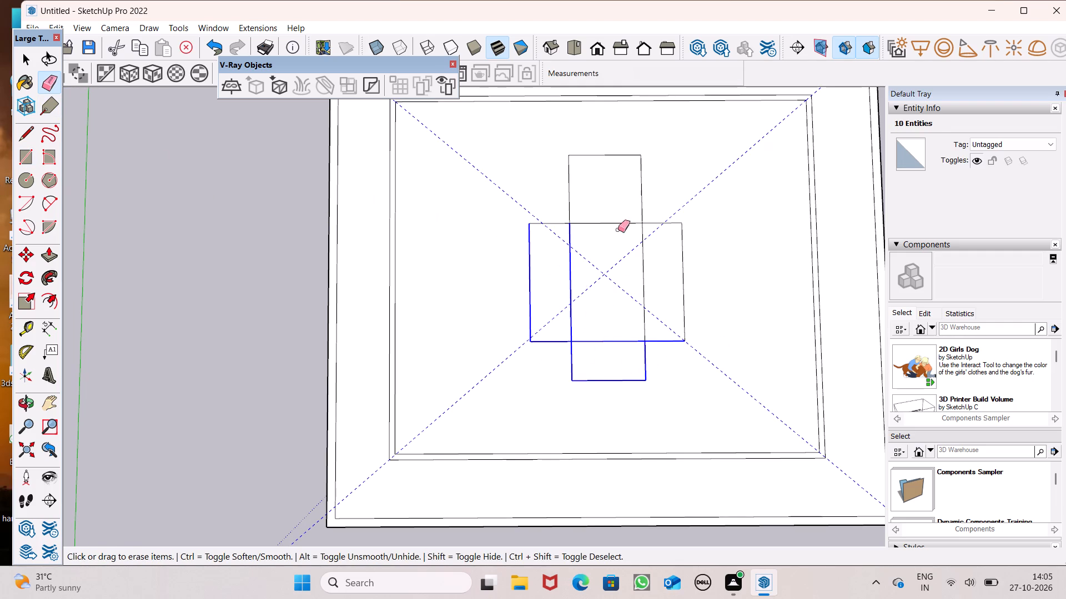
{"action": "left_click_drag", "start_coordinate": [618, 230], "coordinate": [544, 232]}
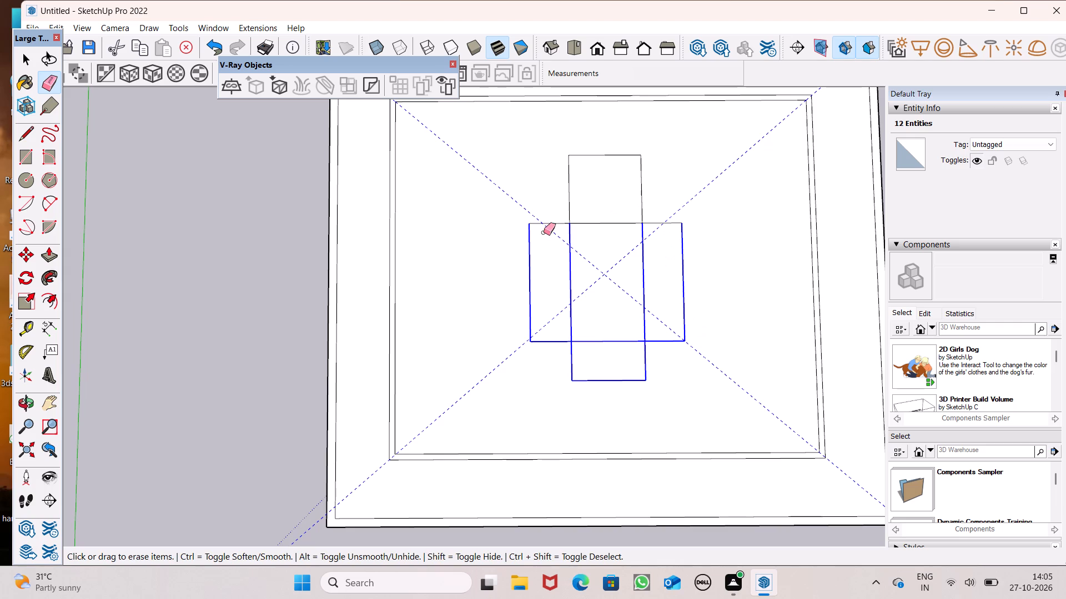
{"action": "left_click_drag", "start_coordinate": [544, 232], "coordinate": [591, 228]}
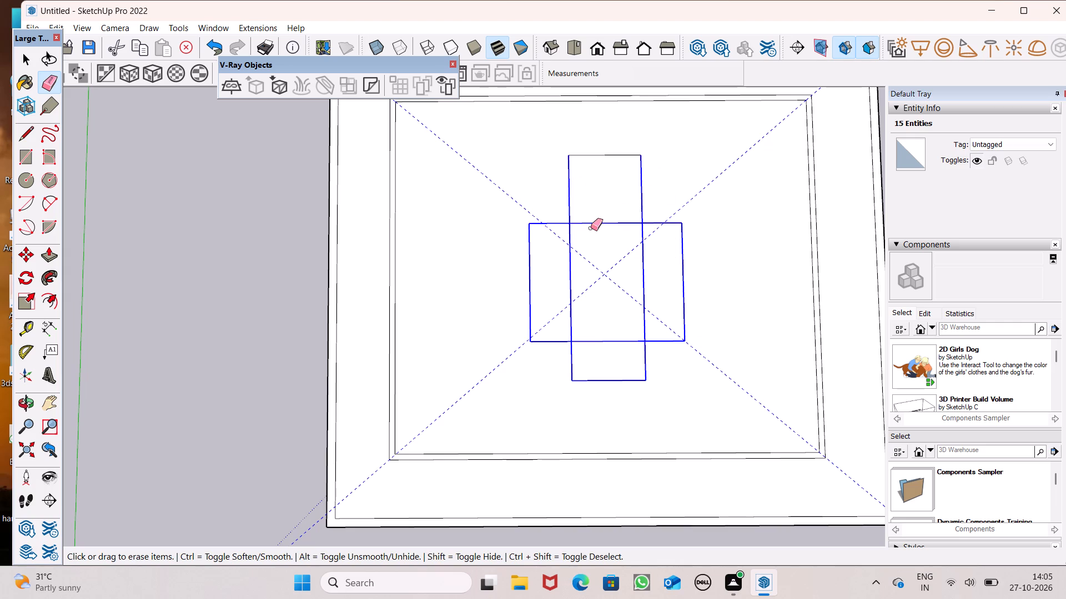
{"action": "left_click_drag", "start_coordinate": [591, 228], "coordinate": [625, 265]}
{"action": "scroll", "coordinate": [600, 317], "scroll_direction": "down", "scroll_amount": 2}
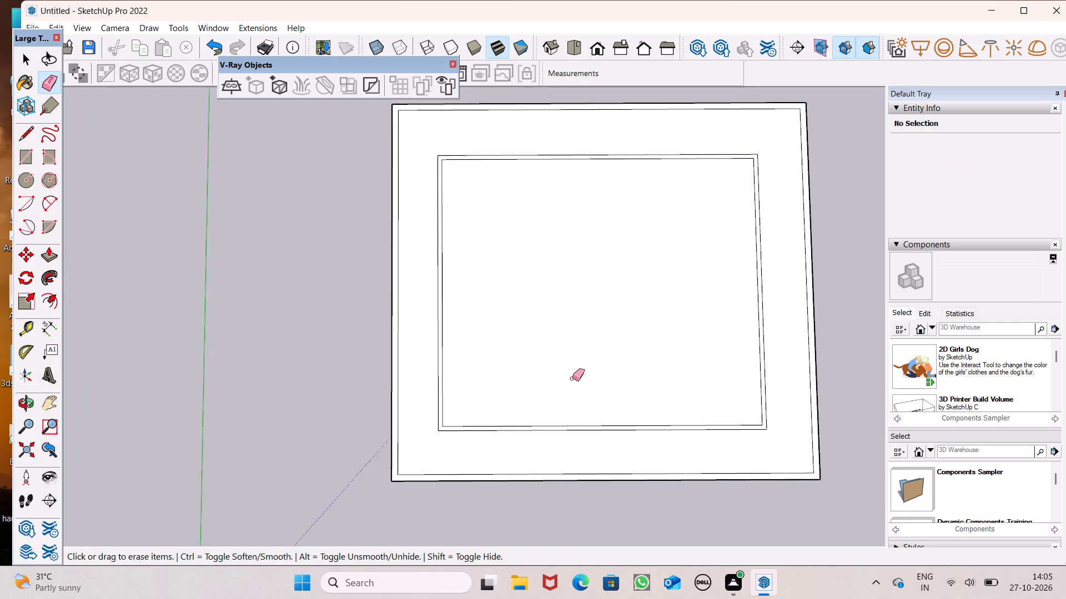
Examine the slab, its offset outline and the inner frame from several angles and distances.
{"action": "scroll", "coordinate": [572, 378], "scroll_direction": "down", "scroll_amount": 2}
{"action": "scroll", "coordinate": [574, 393], "scroll_direction": "up", "scroll_amount": 5}
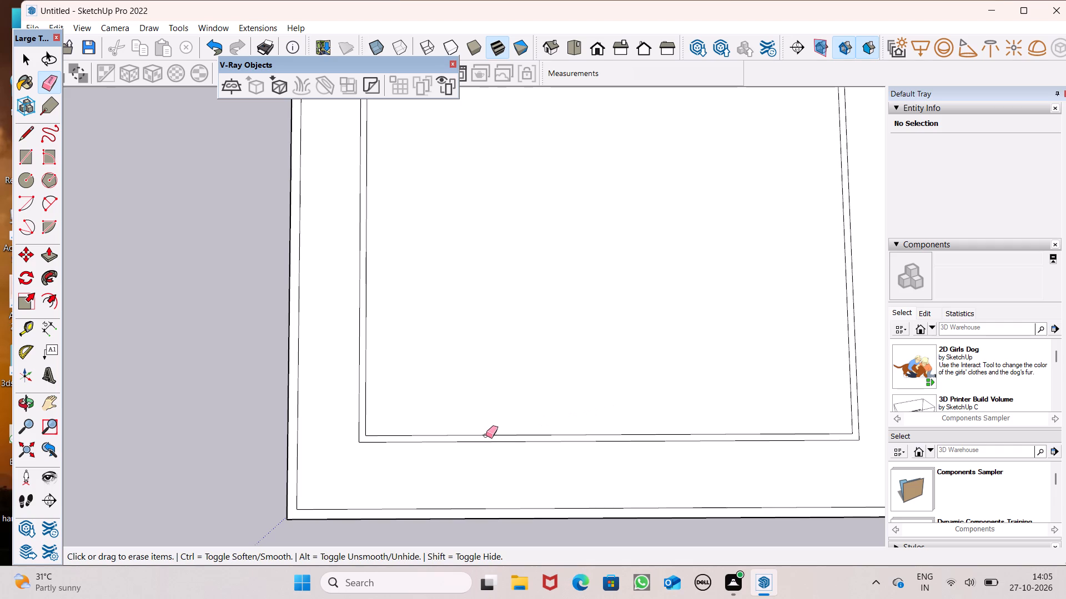
{"action": "scroll", "coordinate": [439, 455], "scroll_direction": "down", "scroll_amount": 5}
{"action": "middle_click_drag", "start_coordinate": [483, 393], "coordinate": [499, 354]}
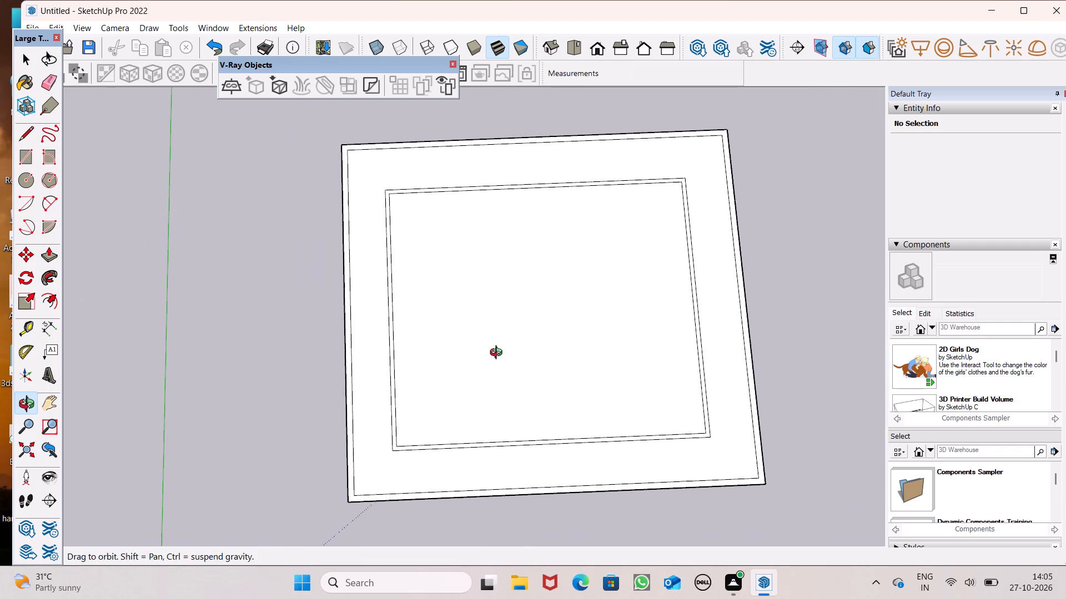
{"action": "middle_click_drag", "start_coordinate": [499, 354], "coordinate": [500, 350]}
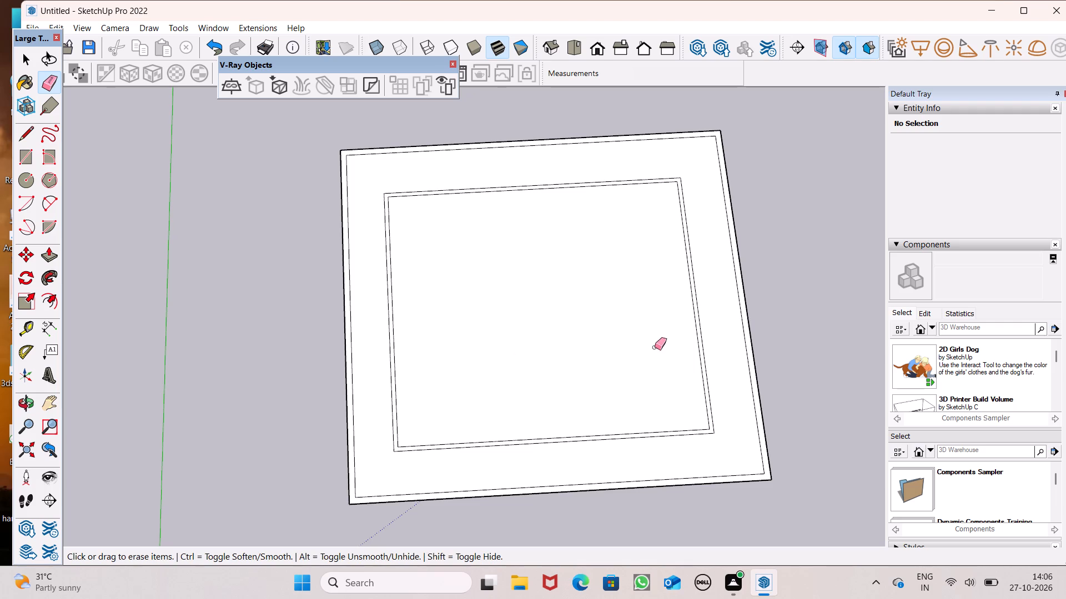
{"action": "scroll", "coordinate": [649, 338], "scroll_direction": "down", "scroll_amount": 1}
{"action": "scroll", "coordinate": [710, 128], "scroll_direction": "down", "scroll_amount": 4}
{"action": "scroll", "coordinate": [702, 215], "scroll_direction": "down", "scroll_amount": 4}
{"action": "middle_click_drag", "start_coordinate": [761, 347], "coordinate": [714, 192]}
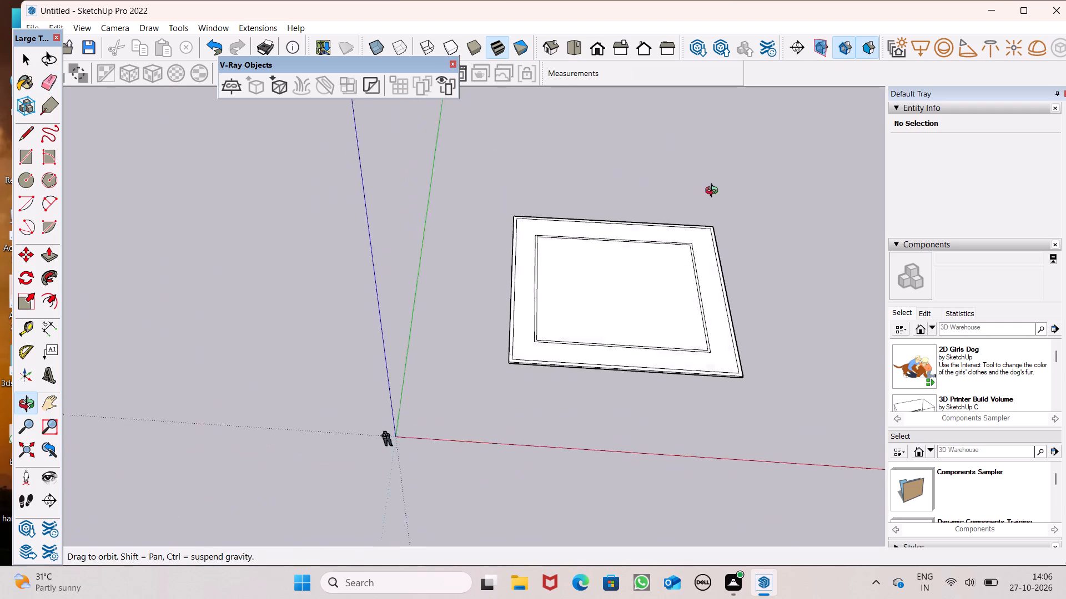
{"action": "middle_click_drag", "start_coordinate": [714, 192], "coordinate": [703, 51]}
{"action": "scroll", "coordinate": [645, 302], "scroll_direction": "up", "scroll_amount": 7}
{"action": "scroll", "coordinate": [679, 307], "scroll_direction": "down", "scroll_amount": 6}
{"action": "middle_click_drag", "start_coordinate": [683, 314], "coordinate": [686, 449]}
{"action": "scroll", "coordinate": [686, 449], "scroll_direction": "up", "scroll_amount": 1}
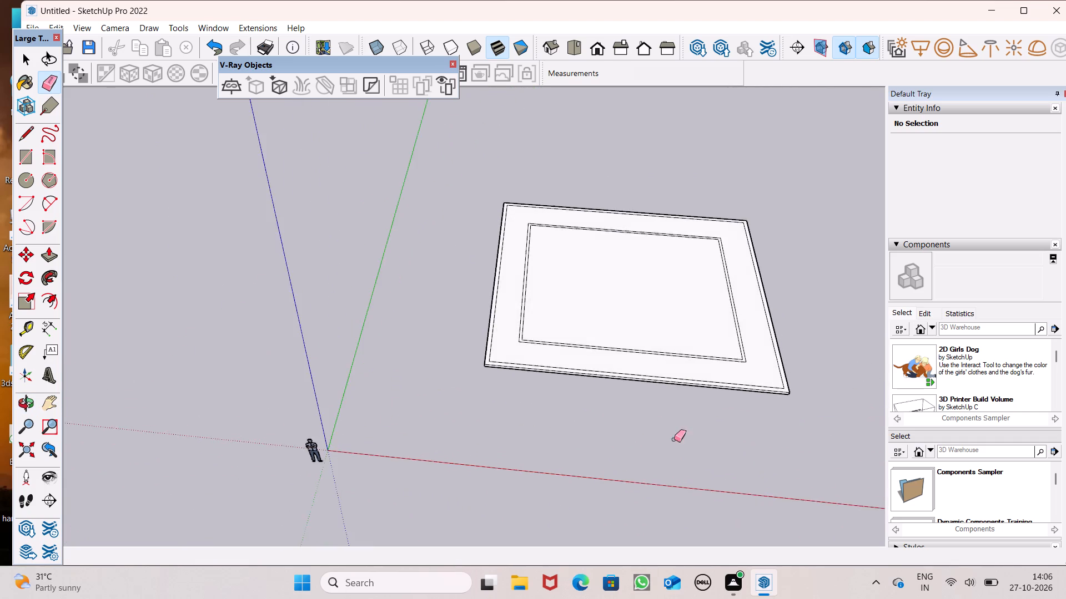
{"action": "scroll", "coordinate": [657, 420], "scroll_direction": "up", "scroll_amount": 3}
{"action": "scroll", "coordinate": [638, 334], "scroll_direction": "down", "scroll_amount": 6}
{"action": "middle_click_drag", "start_coordinate": [641, 336], "coordinate": [642, 507]}
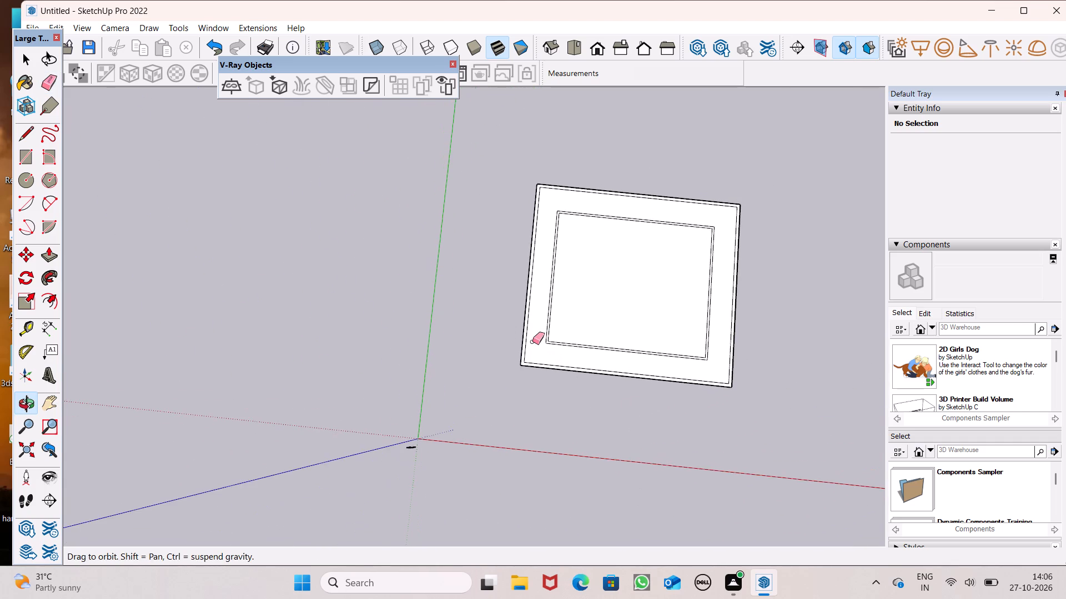
{"action": "scroll", "coordinate": [532, 342], "scroll_direction": "down", "scroll_amount": 3}
Switch to the standard top view and look at the slab and inner frame from directly above.
{"action": "left_click", "coordinate": [557, 43]}
{"action": "left_click", "coordinate": [586, 38]}
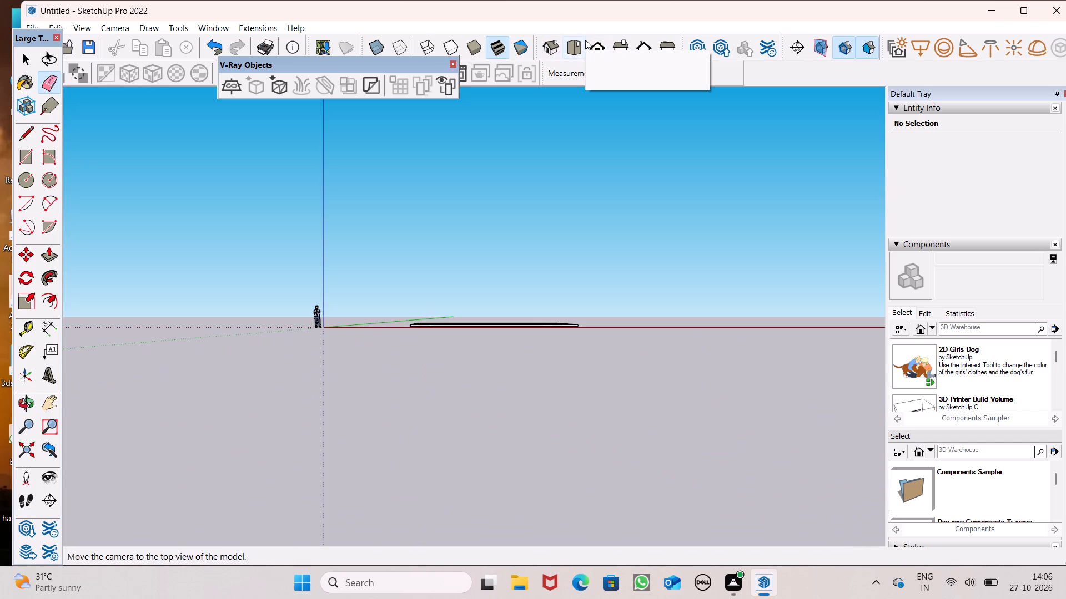
{"action": "left_click_drag", "start_coordinate": [574, 45], "coordinate": [574, 51]}
{"action": "scroll", "coordinate": [712, 363], "scroll_direction": "down", "scroll_amount": 7}
{"action": "scroll", "coordinate": [611, 358], "scroll_direction": "up", "scroll_amount": 7}
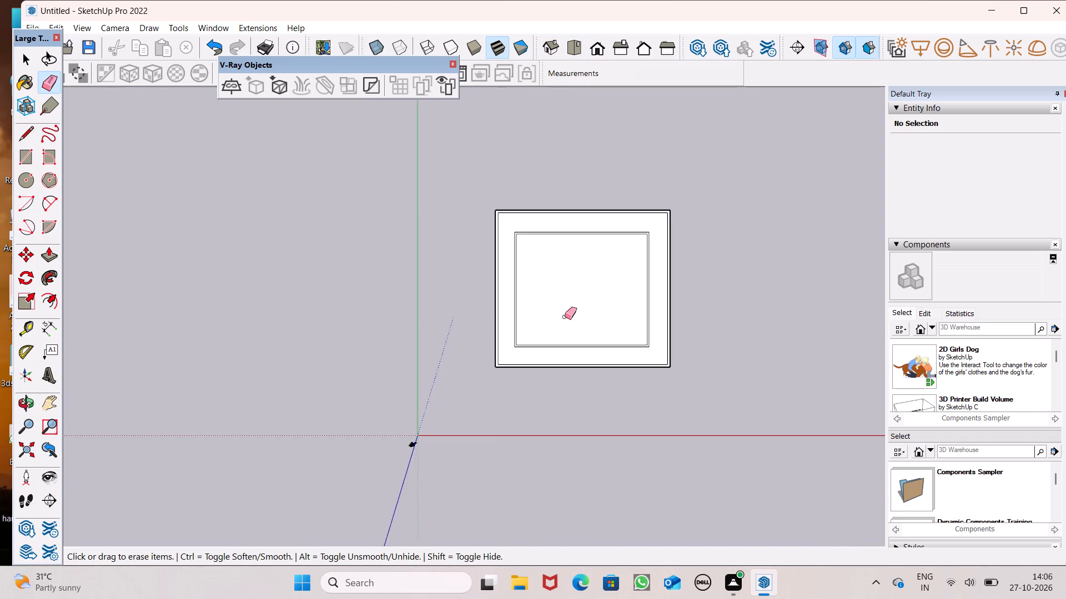
{"action": "scroll", "coordinate": [565, 317], "scroll_direction": "up", "scroll_amount": 5}
{"action": "scroll", "coordinate": [565, 317], "scroll_direction": "down", "scroll_amount": 1}
{"action": "scroll", "coordinate": [567, 332], "scroll_direction": "up", "scroll_amount": 4}
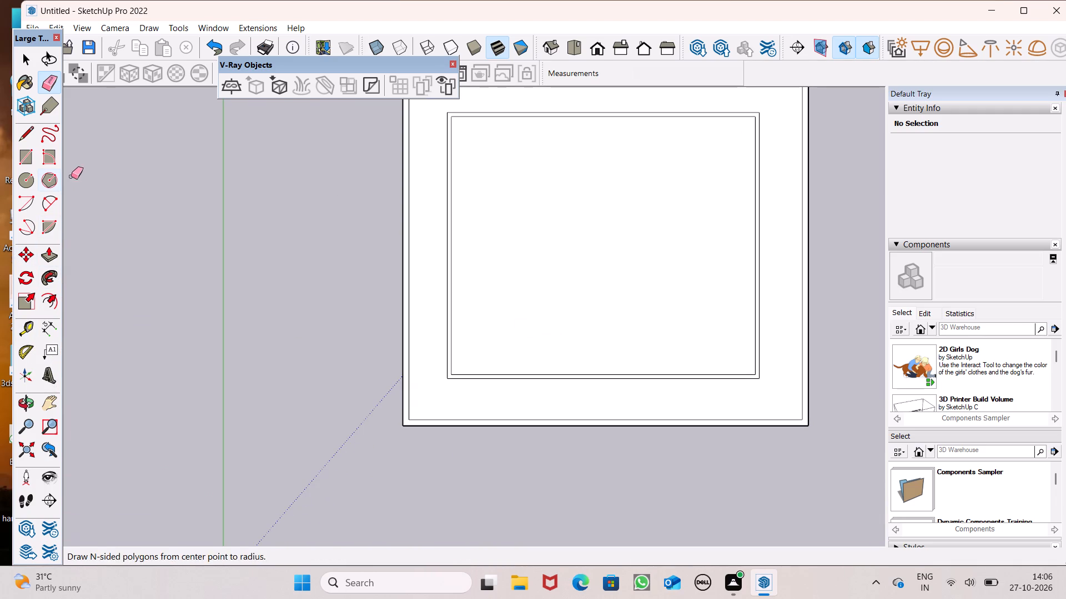
Examine the slab outline and inner frame from above with the Tape Measure tool active.
{"action": "left_click", "coordinate": [26, 338]}
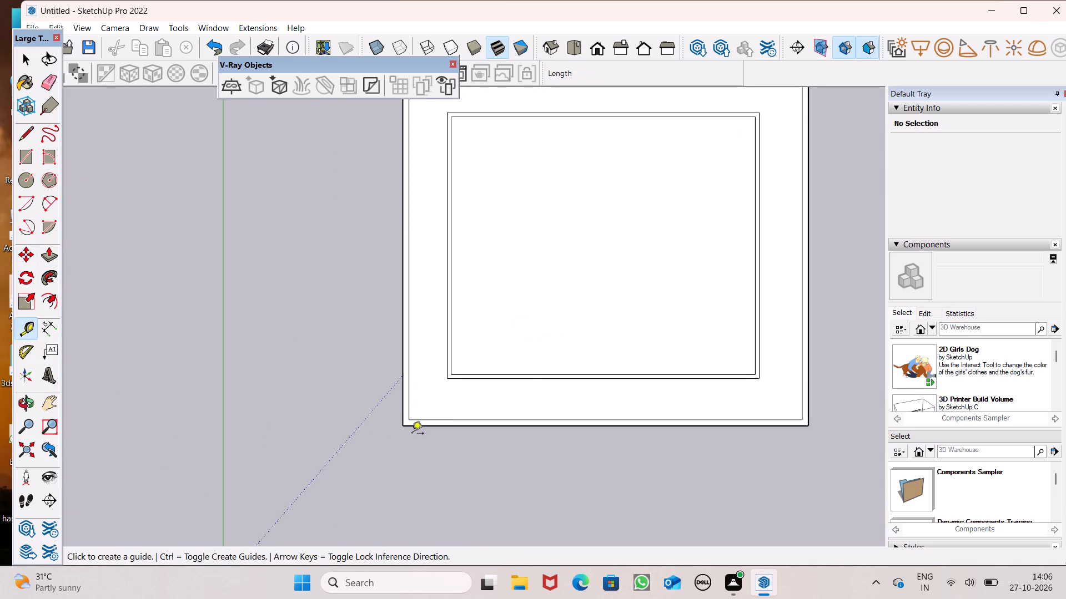
{"action": "scroll", "coordinate": [629, 344], "scroll_direction": "down", "scroll_amount": 4}
{"action": "scroll", "coordinate": [604, 347], "scroll_direction": "up", "scroll_amount": 6}
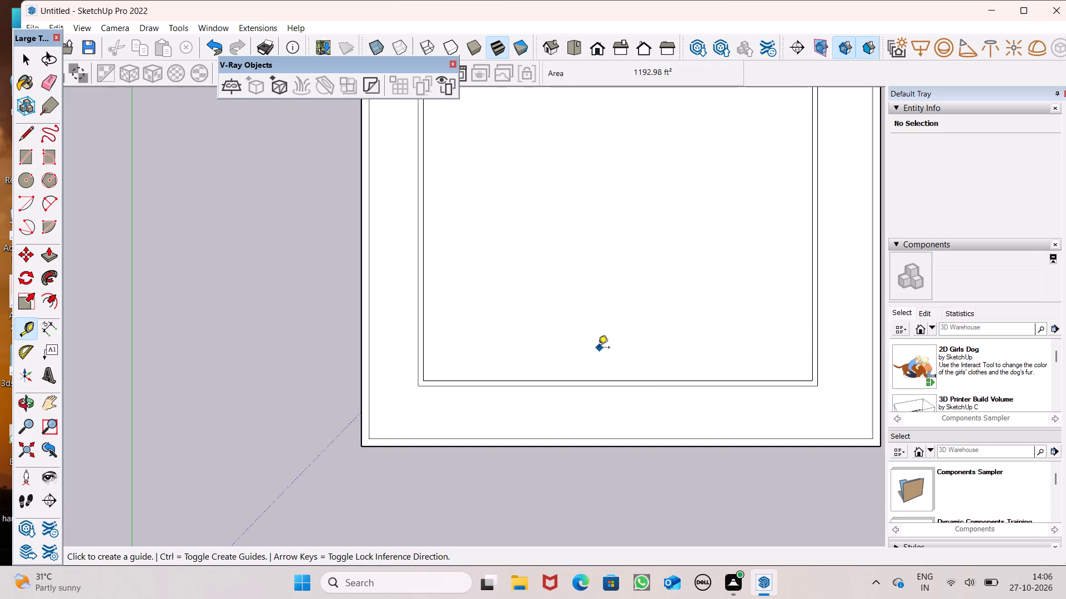
{"action": "scroll", "coordinate": [685, 395], "scroll_direction": "down", "scroll_amount": 4}
{"action": "scroll", "coordinate": [585, 358], "scroll_direction": "up", "scroll_amount": 4}
{"action": "scroll", "coordinate": [728, 288], "scroll_direction": "down", "scroll_amount": 3}
{"action": "scroll", "coordinate": [432, 363], "scroll_direction": "down", "scroll_amount": 4}
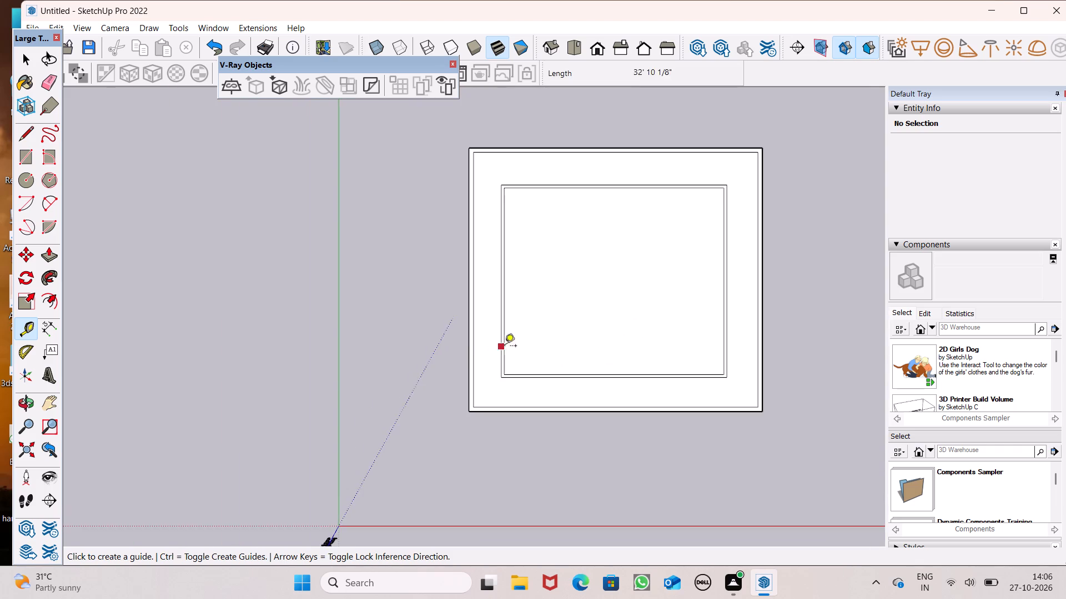
{"action": "scroll", "coordinate": [532, 337], "scroll_direction": "up", "scroll_amount": 6}
{"action": "scroll", "coordinate": [511, 332], "scroll_direction": "down", "scroll_amount": 1}
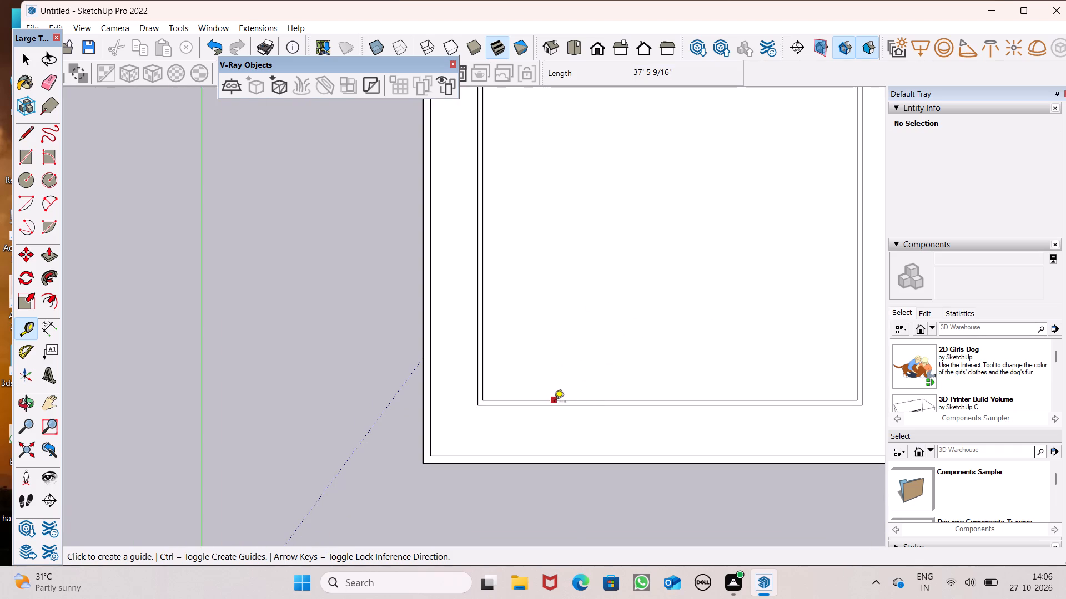
{"action": "scroll", "coordinate": [549, 411], "scroll_direction": "down", "scroll_amount": 2}
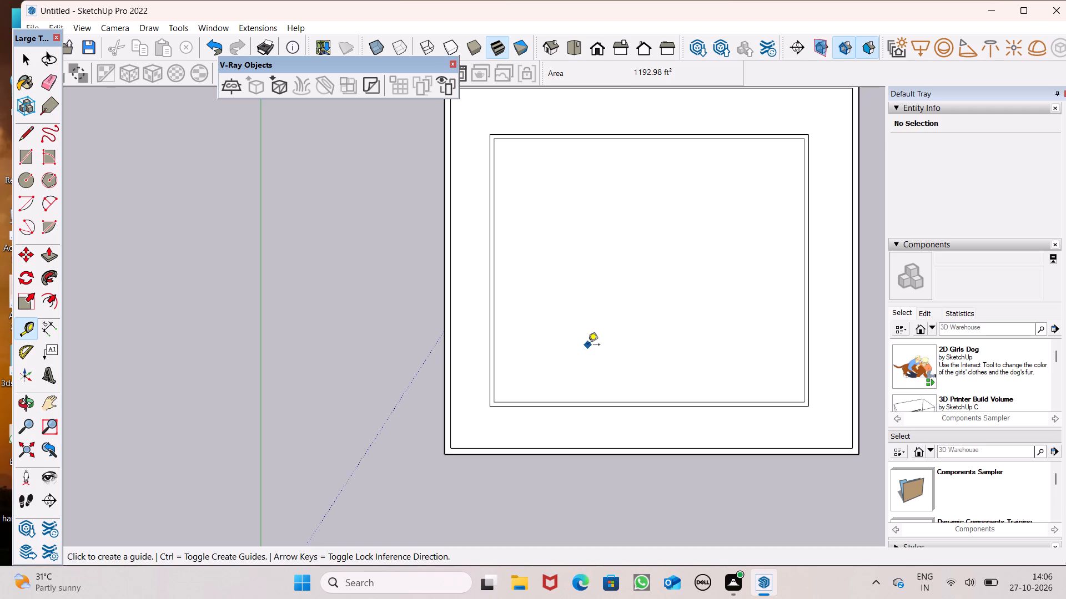
{"action": "scroll", "coordinate": [538, 419], "scroll_direction": "down", "scroll_amount": 1}
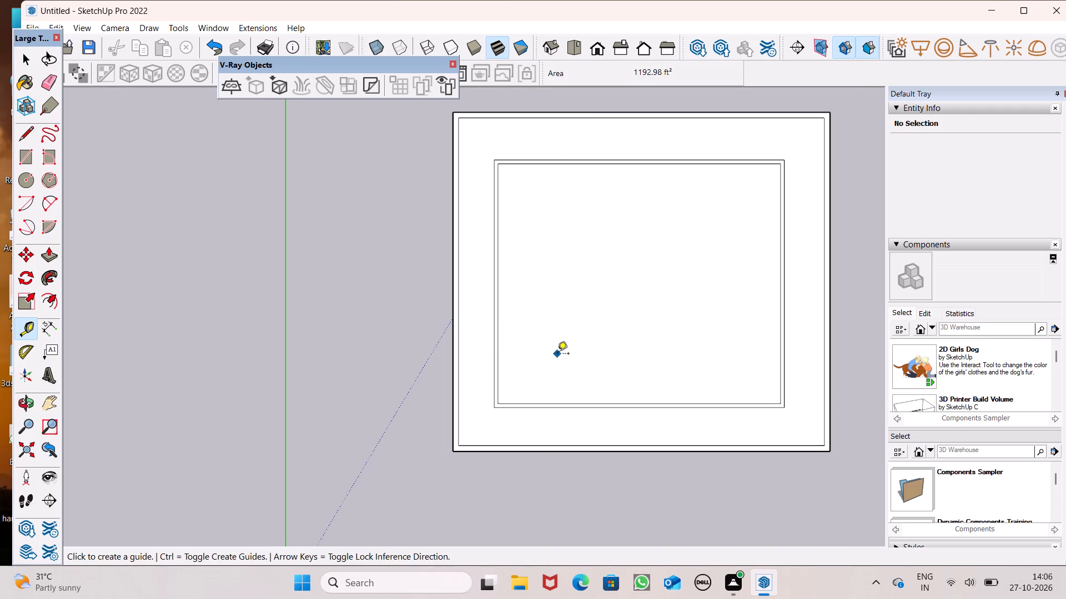
{"action": "scroll", "coordinate": [712, 350], "scroll_direction": "down", "scroll_amount": 2}
{"action": "scroll", "coordinate": [731, 424], "scroll_direction": "up", "scroll_amount": 7}
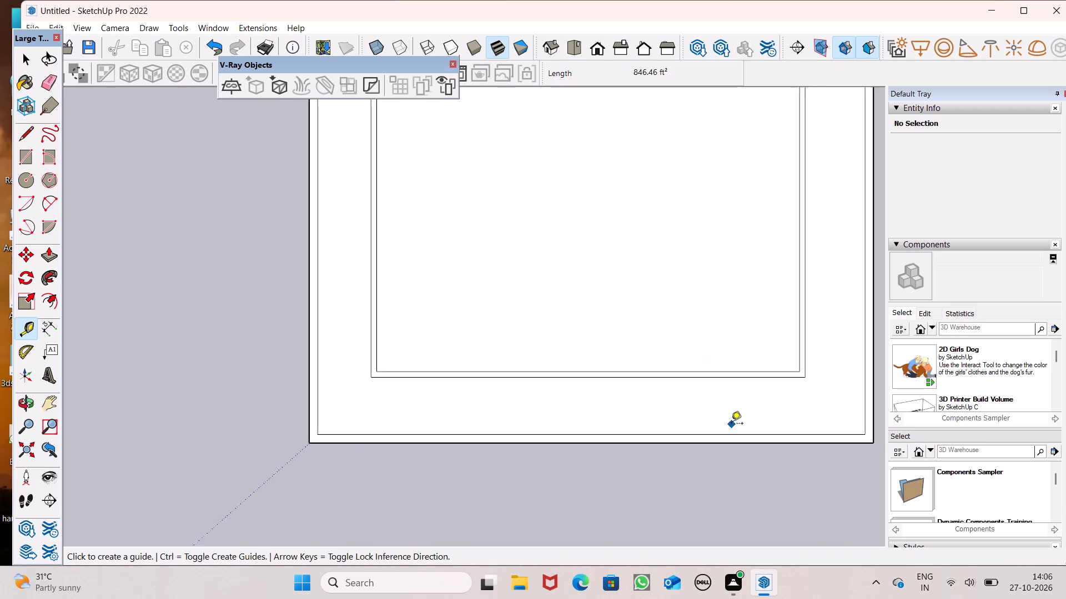
{"action": "scroll", "coordinate": [729, 429], "scroll_direction": "down", "scroll_amount": 8}
{"action": "scroll", "coordinate": [711, 424], "scroll_direction": "up", "scroll_amount": 5}
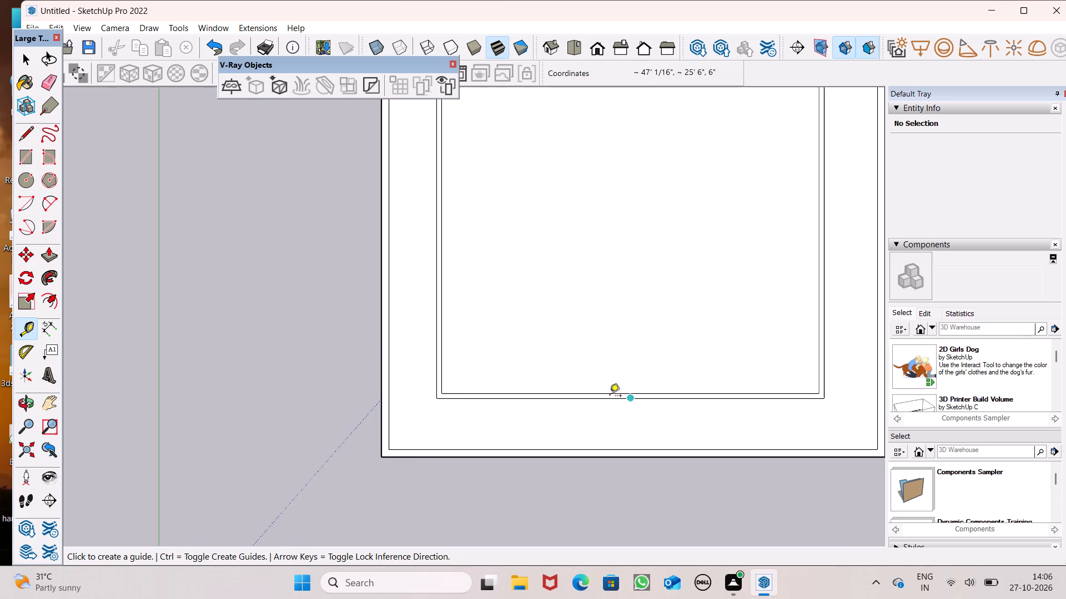
{"action": "scroll", "coordinate": [599, 413], "scroll_direction": "down", "scroll_amount": 5}
{"action": "scroll", "coordinate": [451, 268], "scroll_direction": "up", "scroll_amount": 5}
{"action": "scroll", "coordinate": [499, 239], "scroll_direction": "down", "scroll_amount": 3}
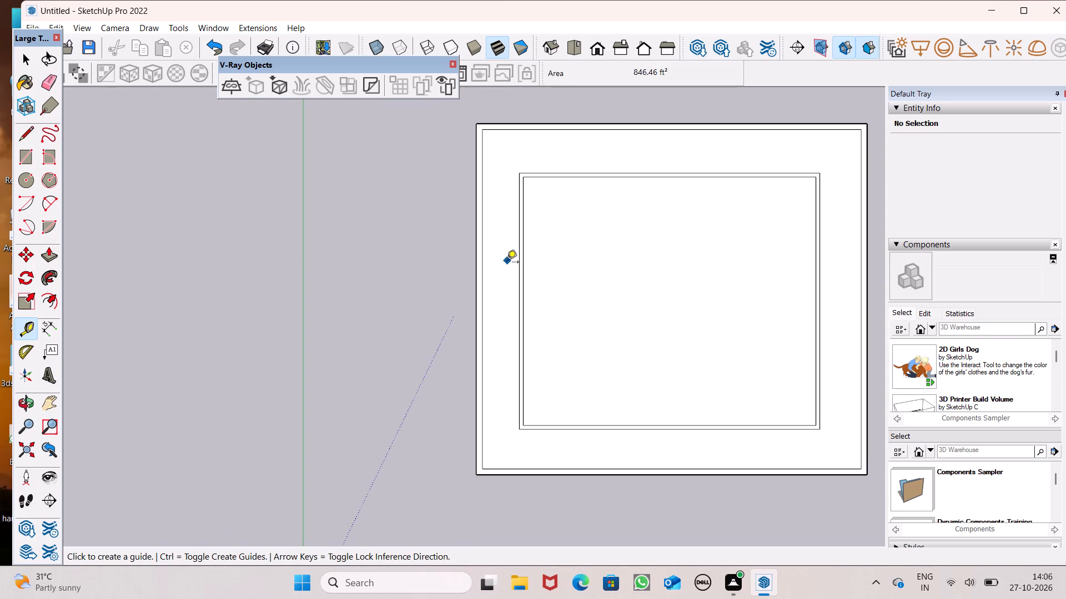
{"action": "scroll", "coordinate": [631, 304], "scroll_direction": "down", "scroll_amount": 4}
{"action": "scroll", "coordinate": [812, 398], "scroll_direction": "up", "scroll_amount": 2}
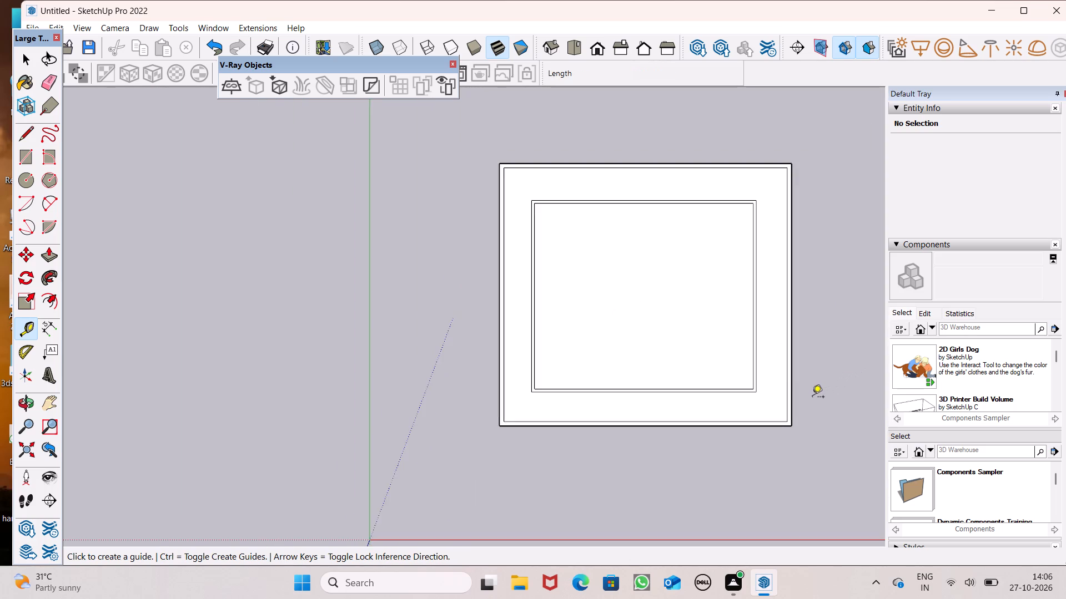
{"action": "scroll", "coordinate": [700, 397], "scroll_direction": "up", "scroll_amount": 3}
{"action": "scroll", "coordinate": [810, 398], "scroll_direction": "down", "scroll_amount": 2}
{"action": "scroll", "coordinate": [698, 345], "scroll_direction": "up", "scroll_amount": 3}
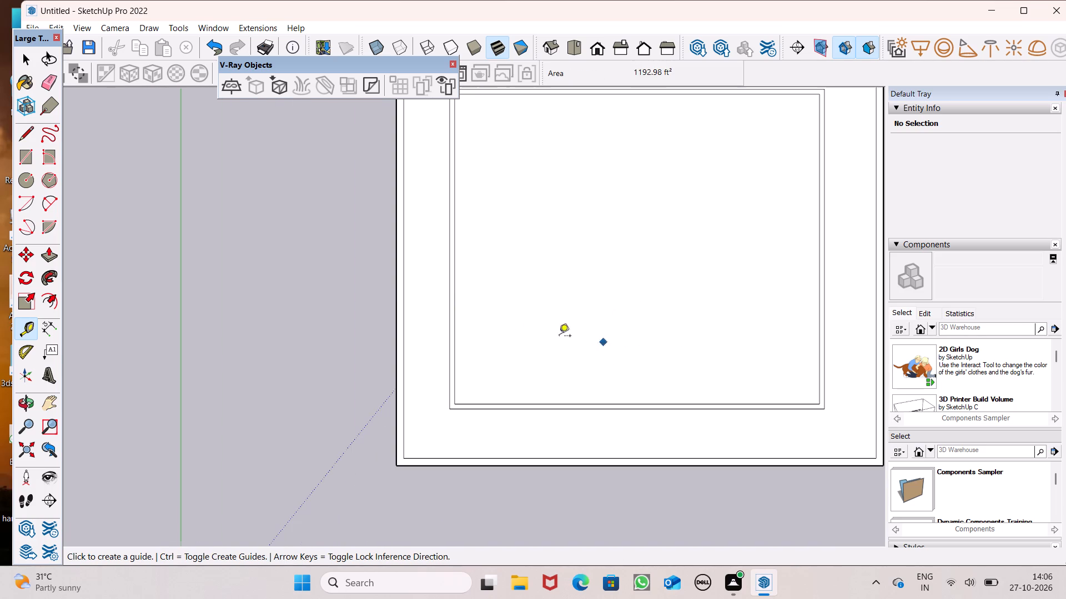
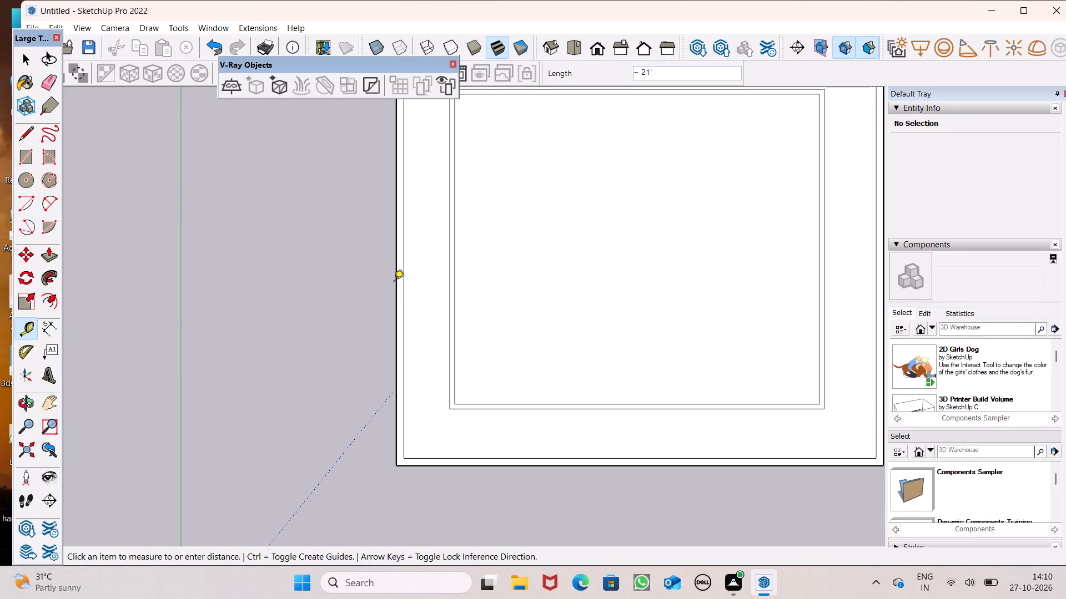
Examine the slab, its offset outline and the inner frame from above, near ground level and at oblique angles.
{"action": "key", "text": "space"}
{"action": "scroll", "coordinate": [246, 321], "scroll_direction": "down", "scroll_amount": 4}
{"action": "scroll", "coordinate": [403, 191], "scroll_direction": "down", "scroll_amount": 1}
{"action": "scroll", "coordinate": [403, 191], "scroll_direction": "up", "scroll_amount": 2}
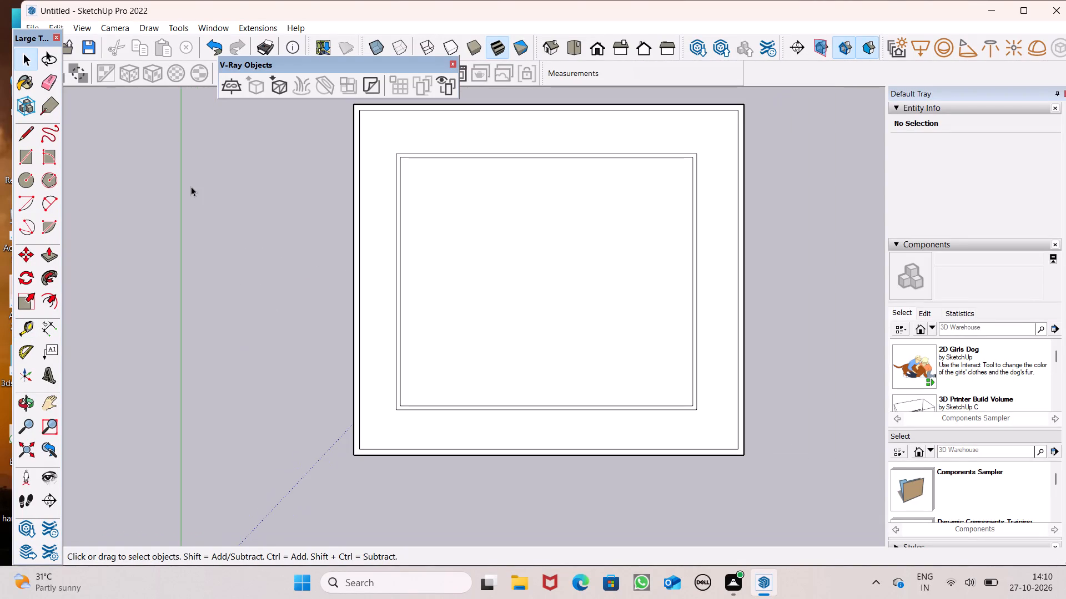
{"action": "scroll", "coordinate": [200, 189], "scroll_direction": "down", "scroll_amount": 2}
{"action": "scroll", "coordinate": [380, 305], "scroll_direction": "up", "scroll_amount": 1}
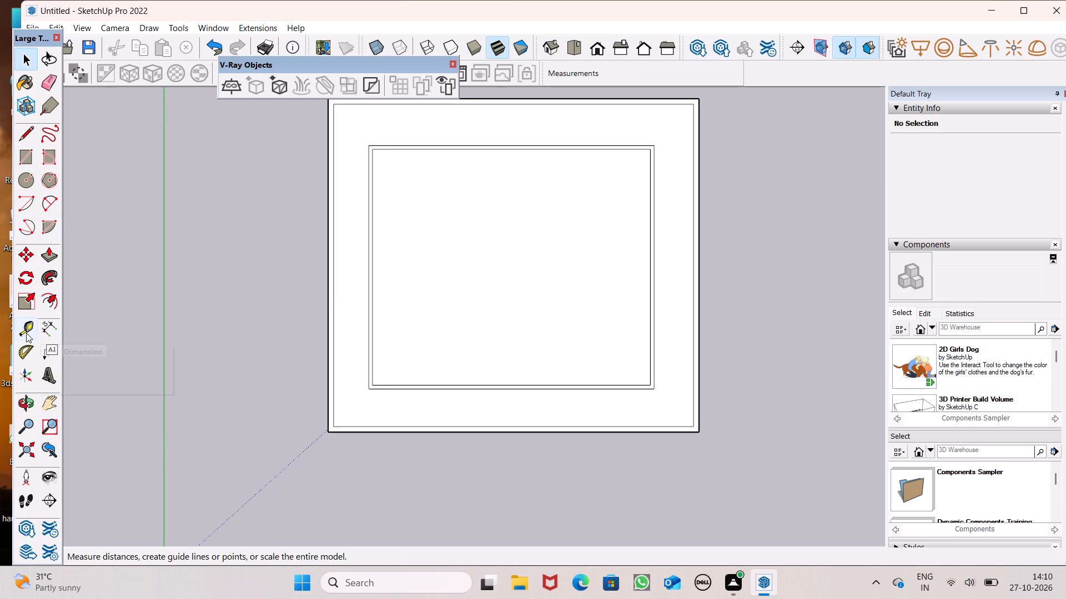
{"action": "scroll", "coordinate": [193, 286], "scroll_direction": "down", "scroll_amount": 3}
{"action": "middle_click_drag", "start_coordinate": [305, 340], "coordinate": [328, 152]}
{"action": "scroll", "coordinate": [329, 155], "scroll_direction": "up", "scroll_amount": 1}
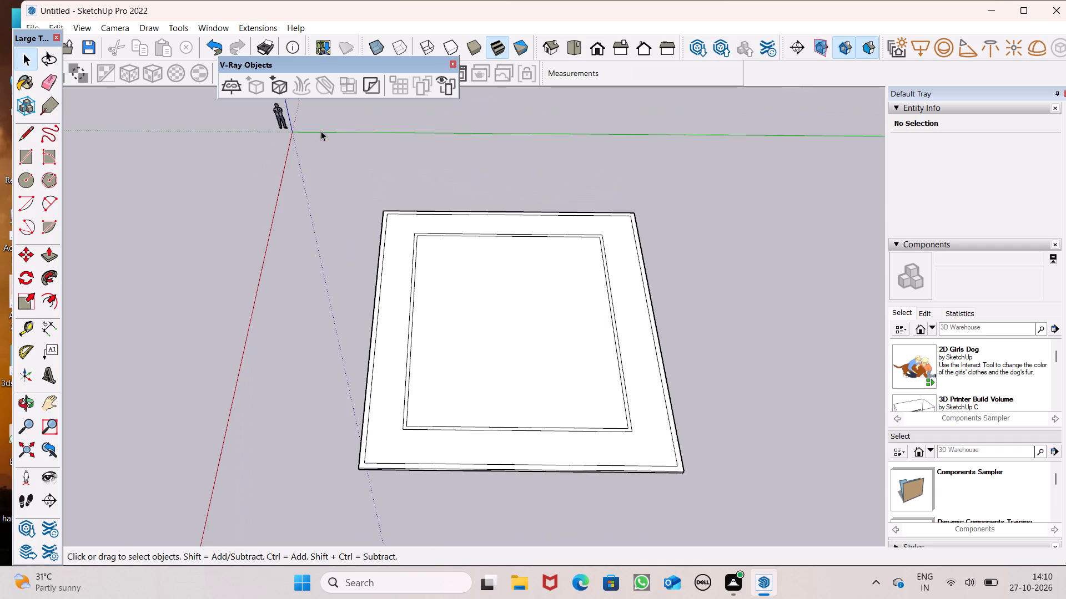
{"action": "middle_click_drag", "start_coordinate": [460, 461], "coordinate": [481, 207]}
{"action": "middle_click", "coordinate": [481, 207]}
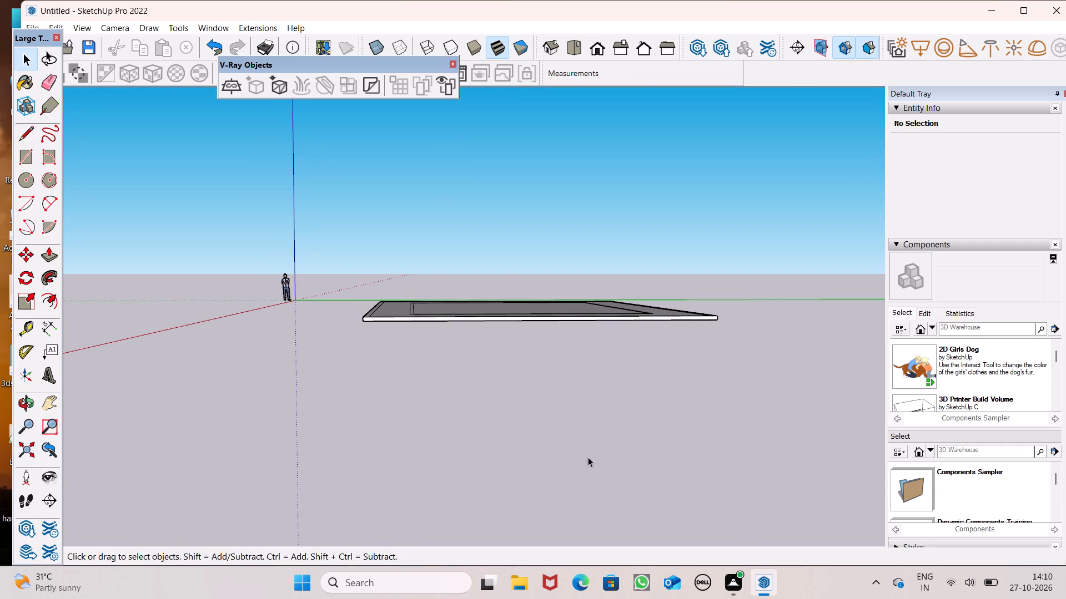
{"action": "middle_click_drag", "start_coordinate": [595, 459], "coordinate": [506, 595]}
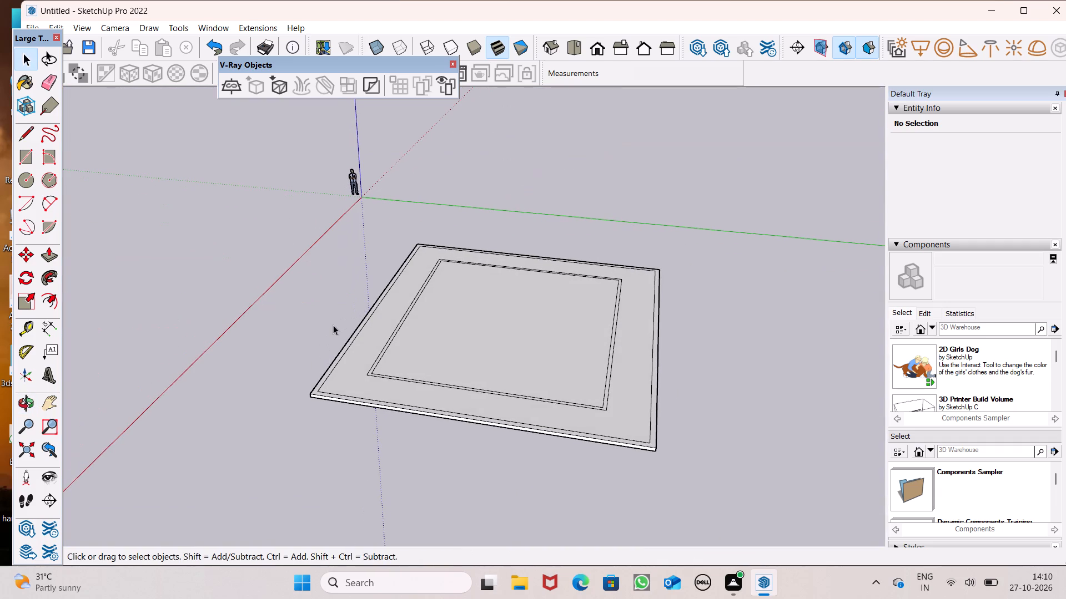
{"action": "scroll", "coordinate": [333, 325], "scroll_direction": "down", "scroll_amount": 1}
{"action": "scroll", "coordinate": [410, 394], "scroll_direction": "up", "scroll_amount": 1}
{"action": "middle_click_drag", "start_coordinate": [410, 394], "coordinate": [443, 498]}
{"action": "scroll", "coordinate": [430, 301], "scroll_direction": "down", "scroll_amount": 5}
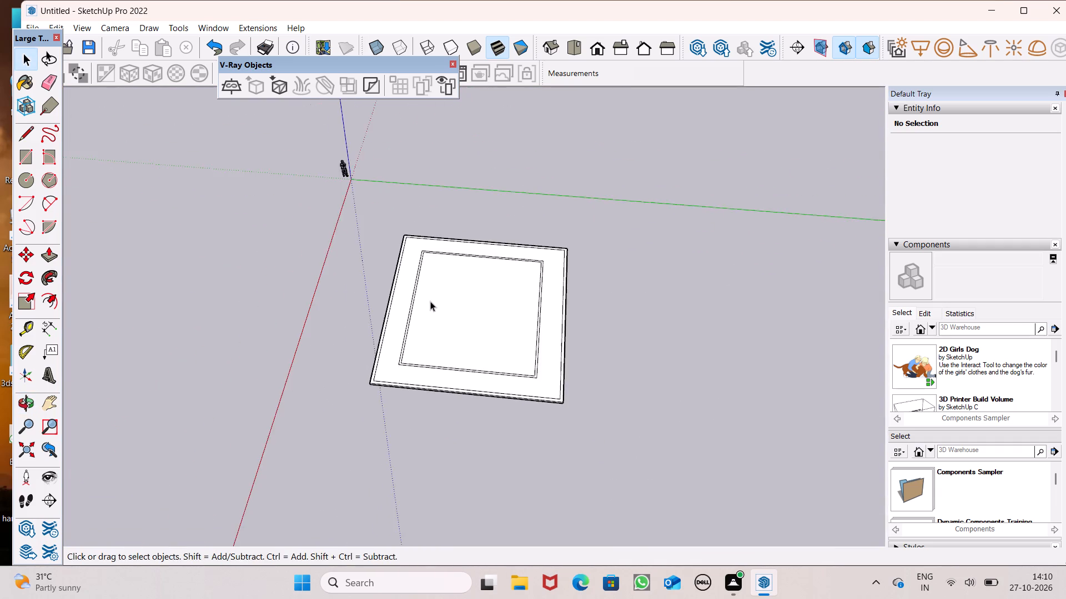
{"action": "middle_click_drag", "start_coordinate": [440, 308], "coordinate": [450, 531]}
{"action": "scroll", "coordinate": [413, 230], "scroll_direction": "down", "scroll_amount": 6}
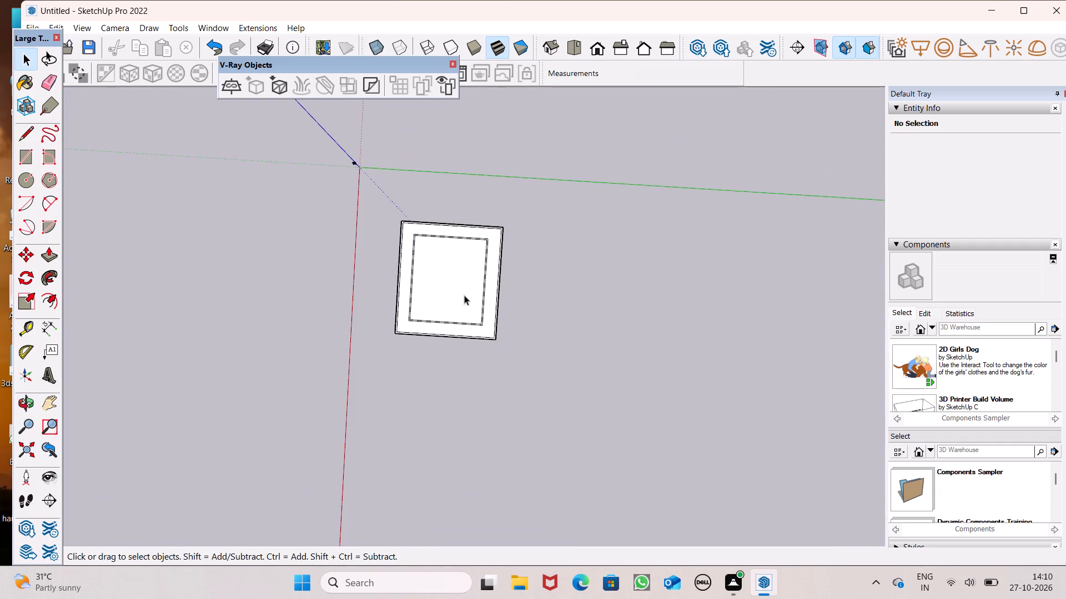
{"action": "middle_click_drag", "start_coordinate": [478, 309], "coordinate": [536, 105]}
{"action": "scroll", "coordinate": [536, 104], "scroll_direction": "up", "scroll_amount": 1}
{"action": "middle_click_drag", "start_coordinate": [469, 293], "coordinate": [496, 0]}
{"action": "middle_click_drag", "start_coordinate": [376, 329], "coordinate": [383, 598]}
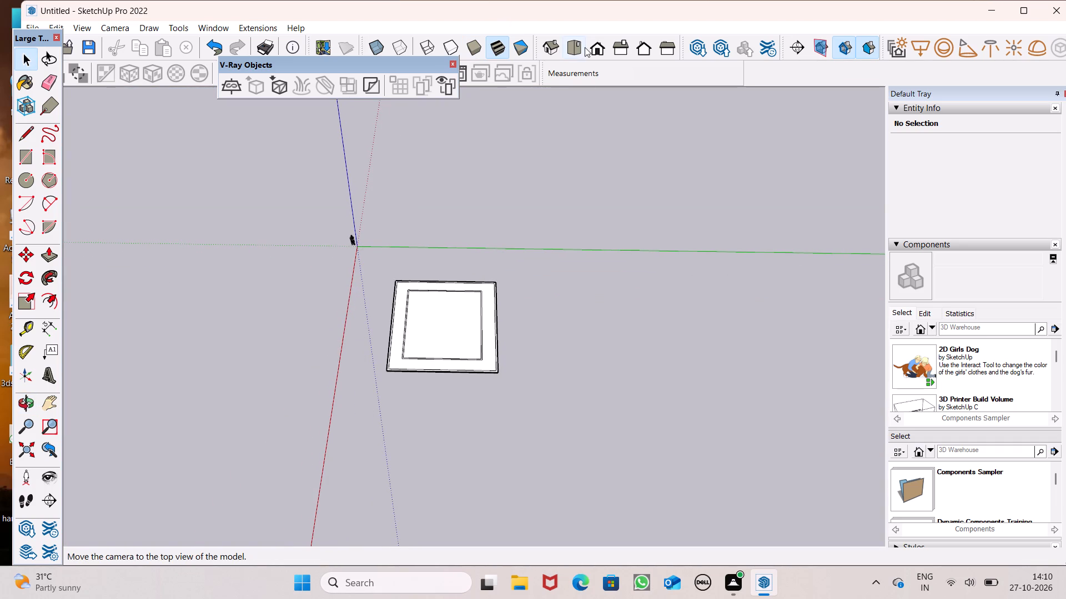
Inspect the slab and inner frame in the standard top view, edge-on and from oblique angles.
{"action": "left_click", "coordinate": [581, 47]}
{"action": "scroll", "coordinate": [490, 373], "scroll_direction": "up", "scroll_amount": 6}
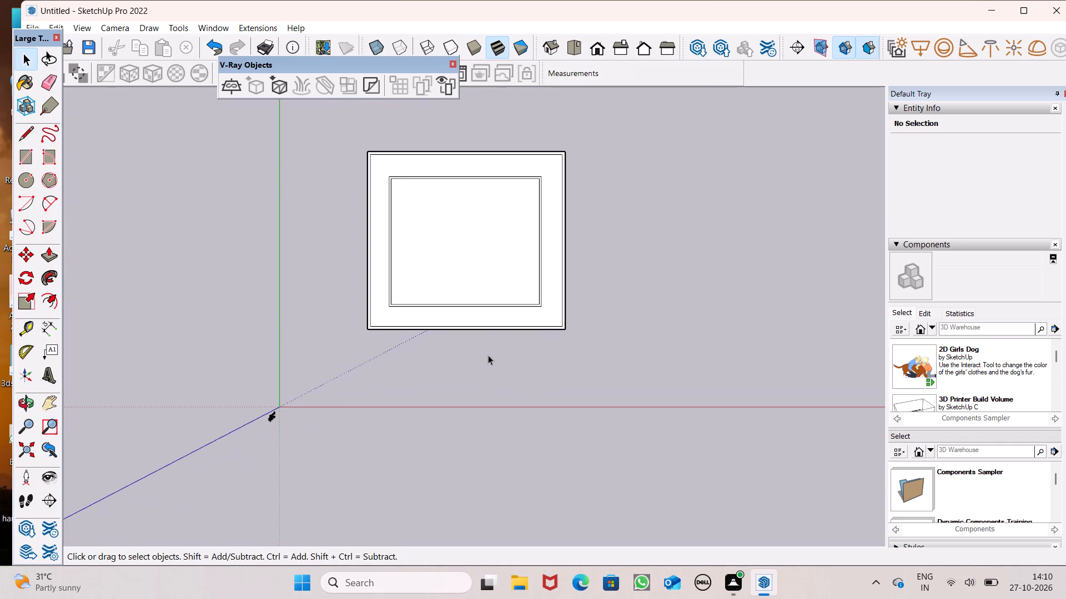
{"action": "middle_click_drag", "start_coordinate": [484, 352], "coordinate": [501, 76]}
{"action": "scroll", "coordinate": [454, 323], "scroll_direction": "up", "scroll_amount": 1}
{"action": "middle_click_drag", "start_coordinate": [454, 312], "coordinate": [454, 132]}
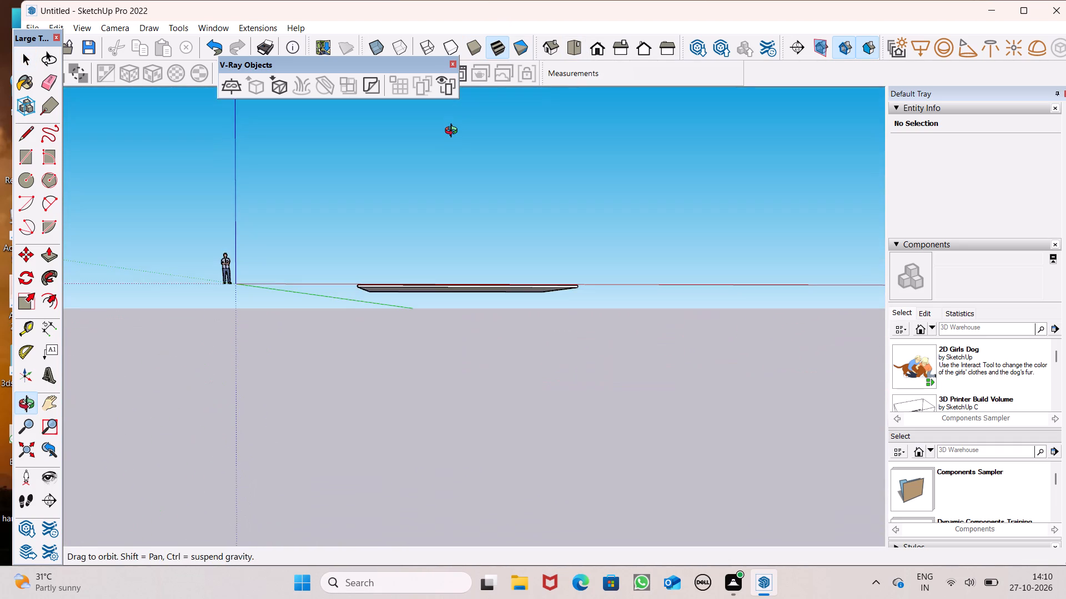
{"action": "middle_click_drag", "start_coordinate": [454, 132], "coordinate": [46, 335]}
{"action": "middle_click_drag", "start_coordinate": [36, 318], "coordinate": [38, 372]}
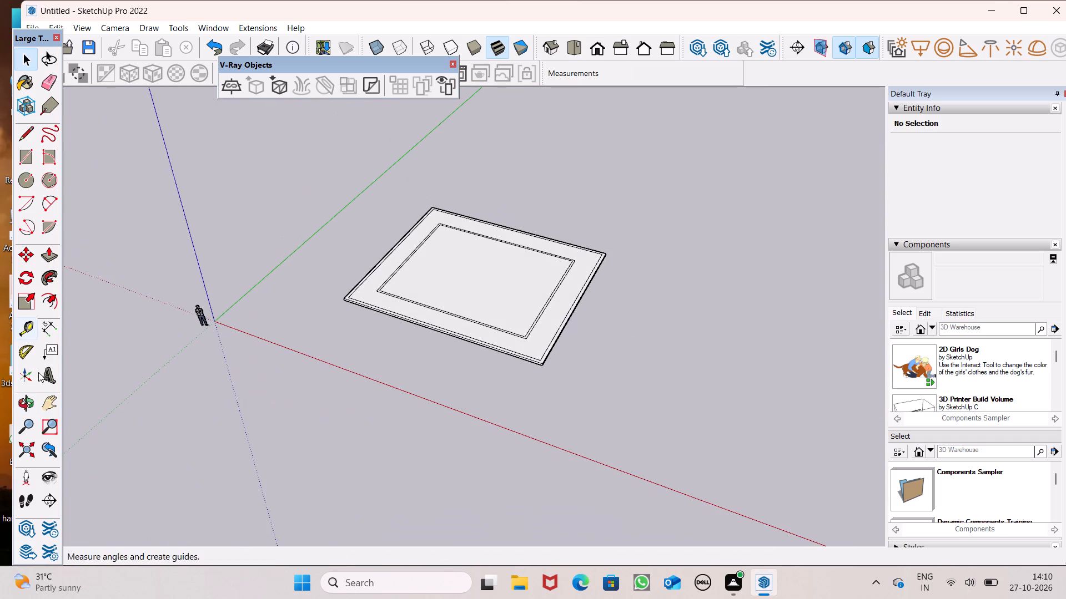
{"action": "middle_click_drag", "start_coordinate": [38, 372], "coordinate": [490, 465]}
{"action": "middle_click_drag", "start_coordinate": [245, 403], "coordinate": [343, 473]}
{"action": "scroll", "coordinate": [341, 470], "scroll_direction": "up", "scroll_amount": 1}
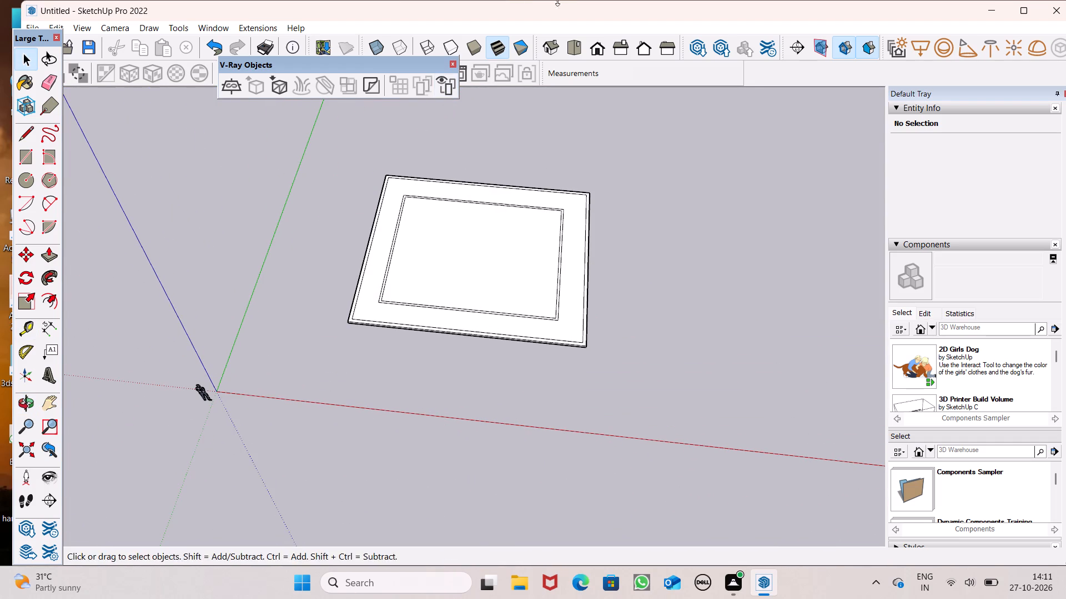
Return to the standard top view and look closer at the slab and inner frame from directly above.
{"action": "left_click", "coordinate": [565, 49]}
{"action": "scroll", "coordinate": [554, 262], "scroll_direction": "up", "scroll_amount": 3}
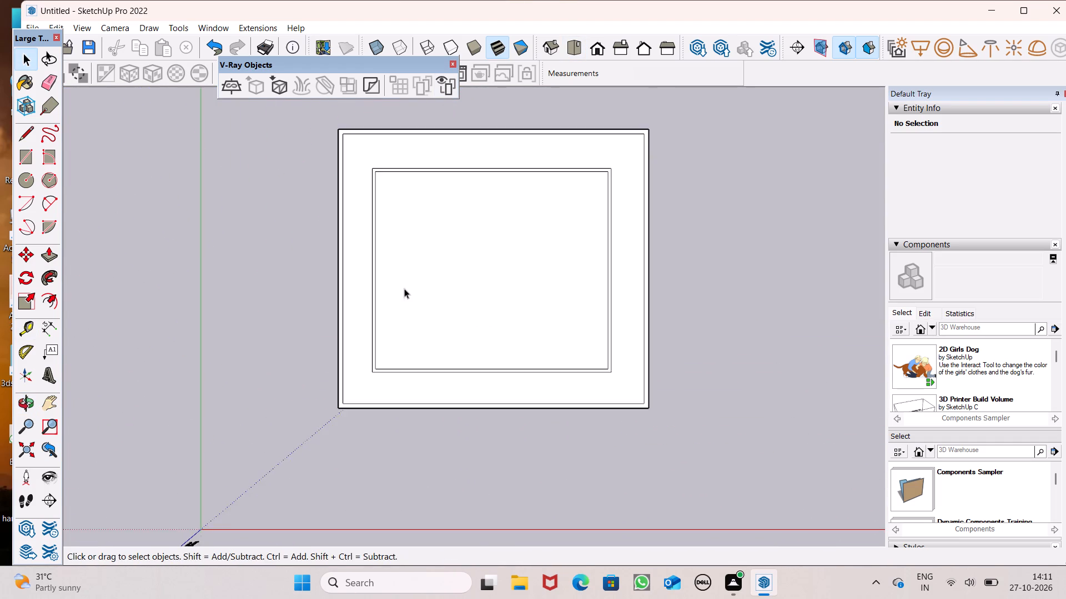
{"action": "scroll", "coordinate": [404, 288], "scroll_direction": "up", "scroll_amount": 2}
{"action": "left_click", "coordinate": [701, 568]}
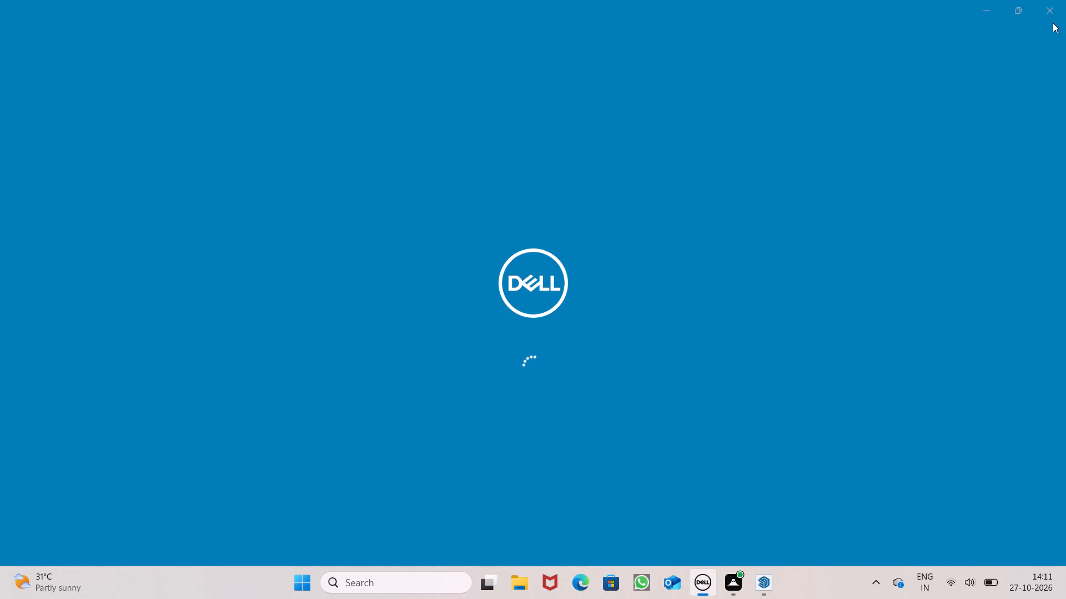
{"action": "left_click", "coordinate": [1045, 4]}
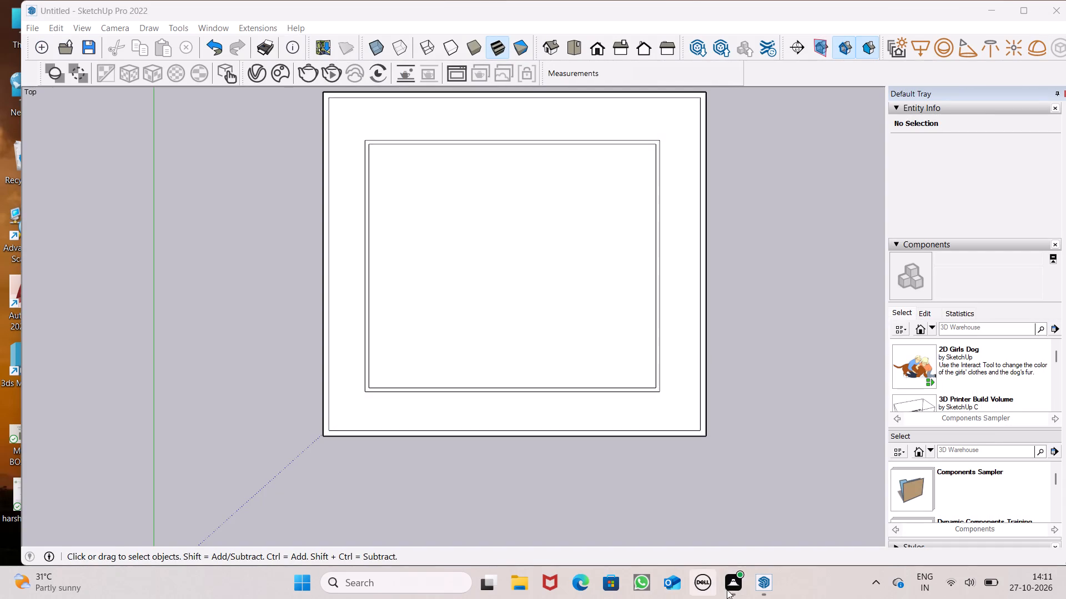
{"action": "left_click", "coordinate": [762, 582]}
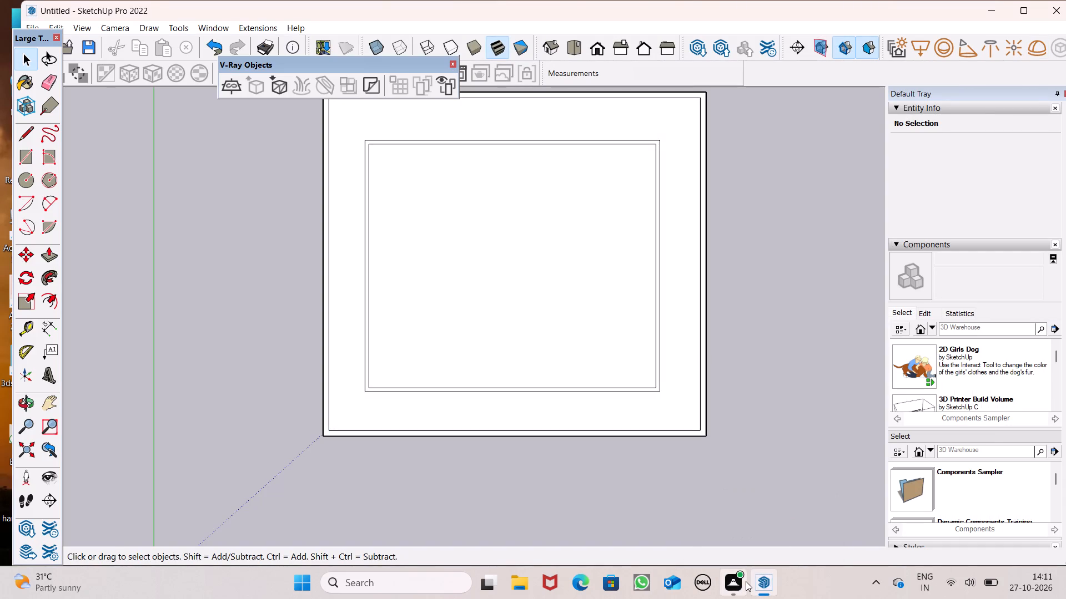
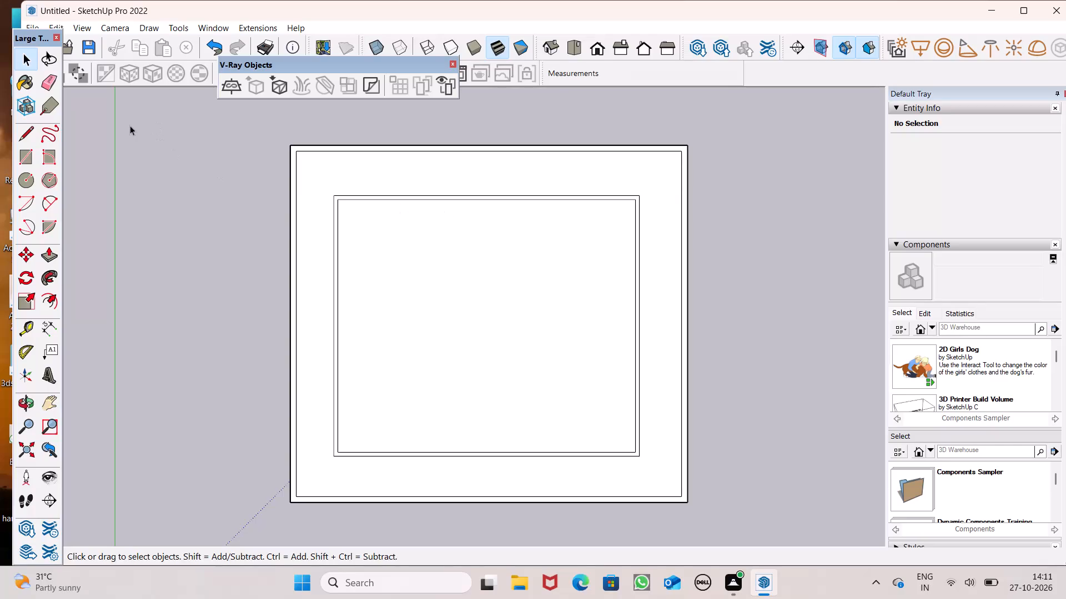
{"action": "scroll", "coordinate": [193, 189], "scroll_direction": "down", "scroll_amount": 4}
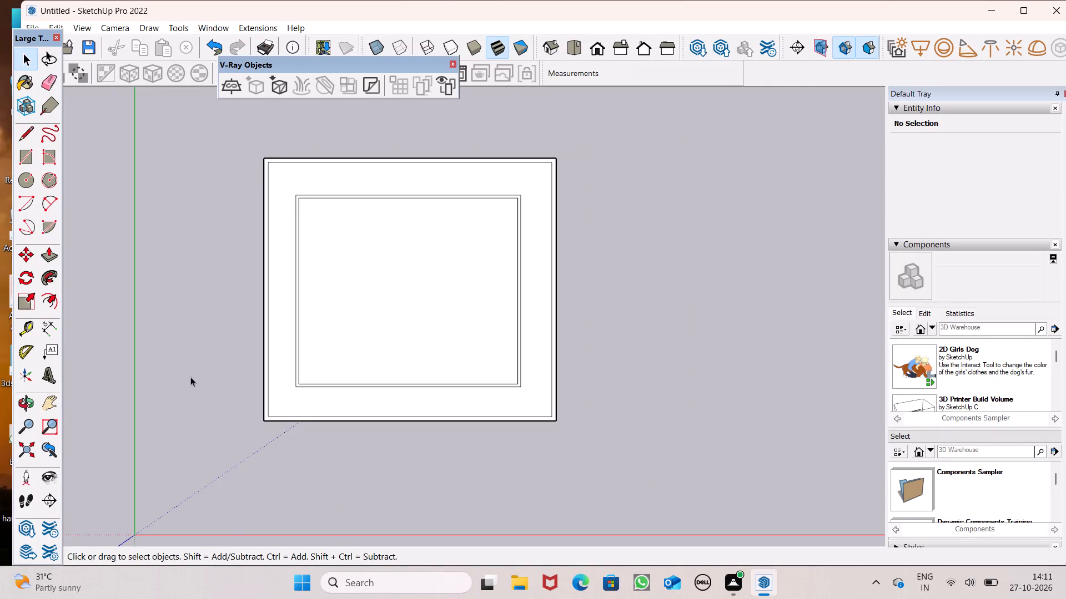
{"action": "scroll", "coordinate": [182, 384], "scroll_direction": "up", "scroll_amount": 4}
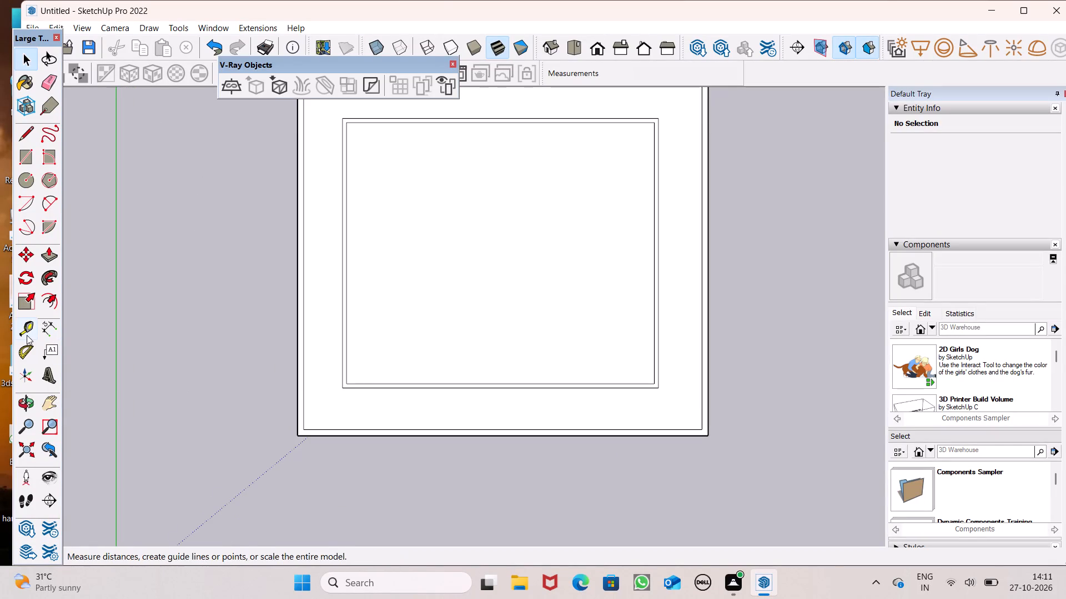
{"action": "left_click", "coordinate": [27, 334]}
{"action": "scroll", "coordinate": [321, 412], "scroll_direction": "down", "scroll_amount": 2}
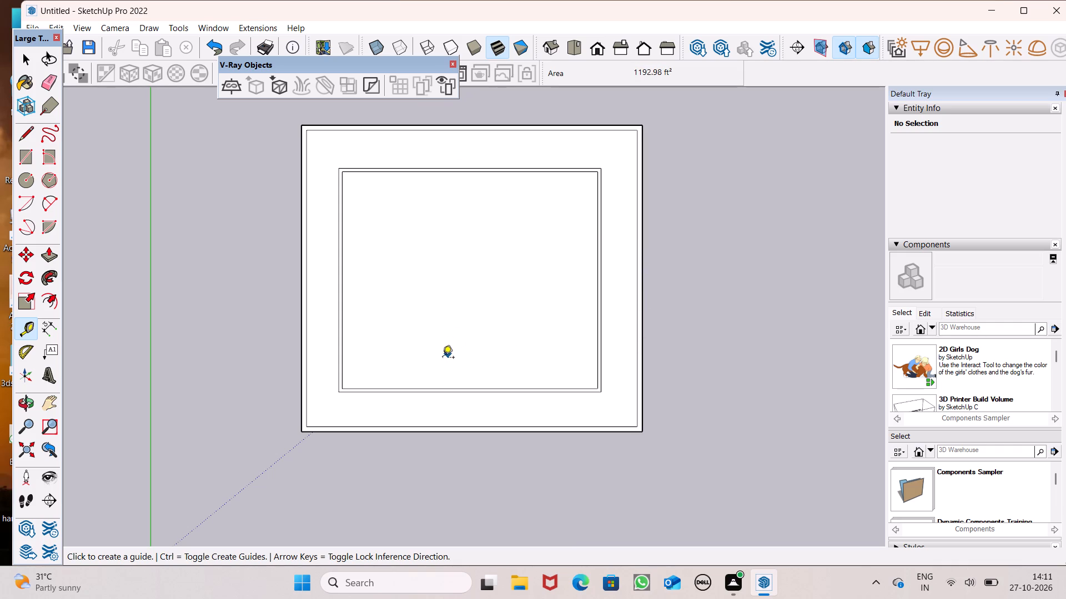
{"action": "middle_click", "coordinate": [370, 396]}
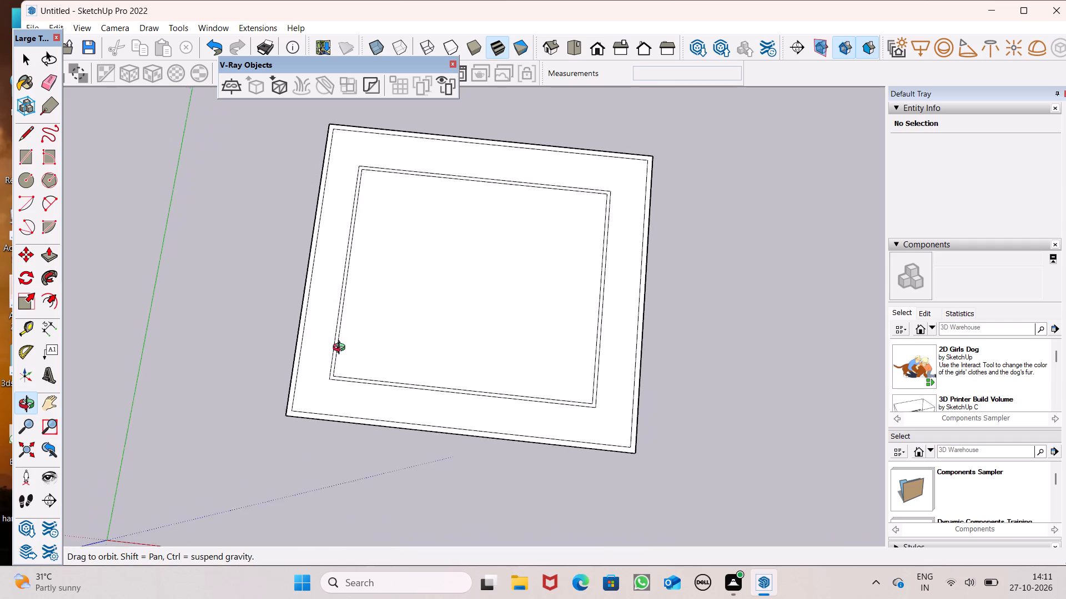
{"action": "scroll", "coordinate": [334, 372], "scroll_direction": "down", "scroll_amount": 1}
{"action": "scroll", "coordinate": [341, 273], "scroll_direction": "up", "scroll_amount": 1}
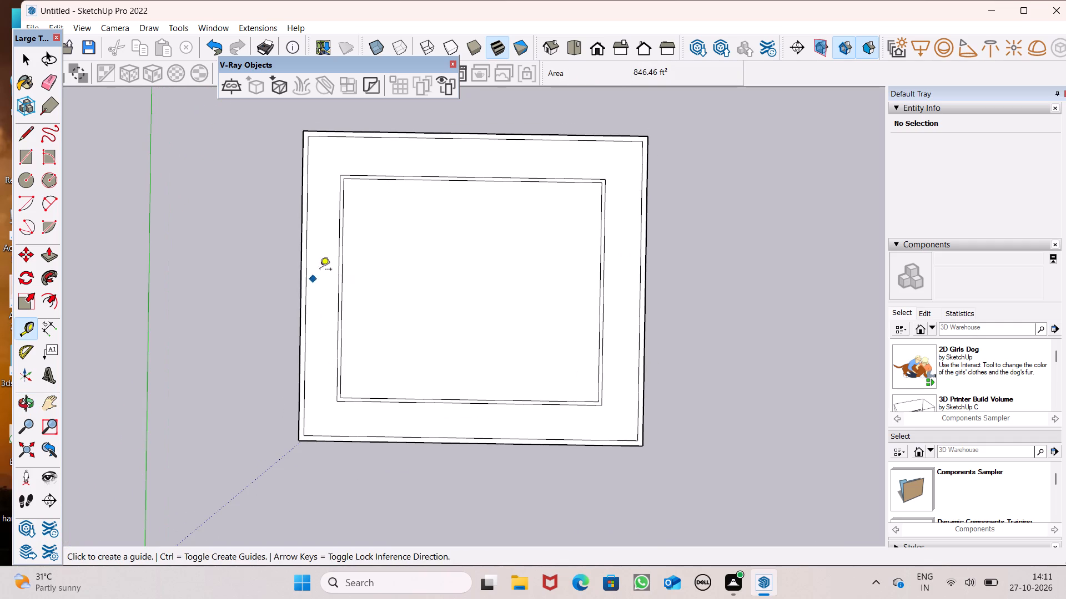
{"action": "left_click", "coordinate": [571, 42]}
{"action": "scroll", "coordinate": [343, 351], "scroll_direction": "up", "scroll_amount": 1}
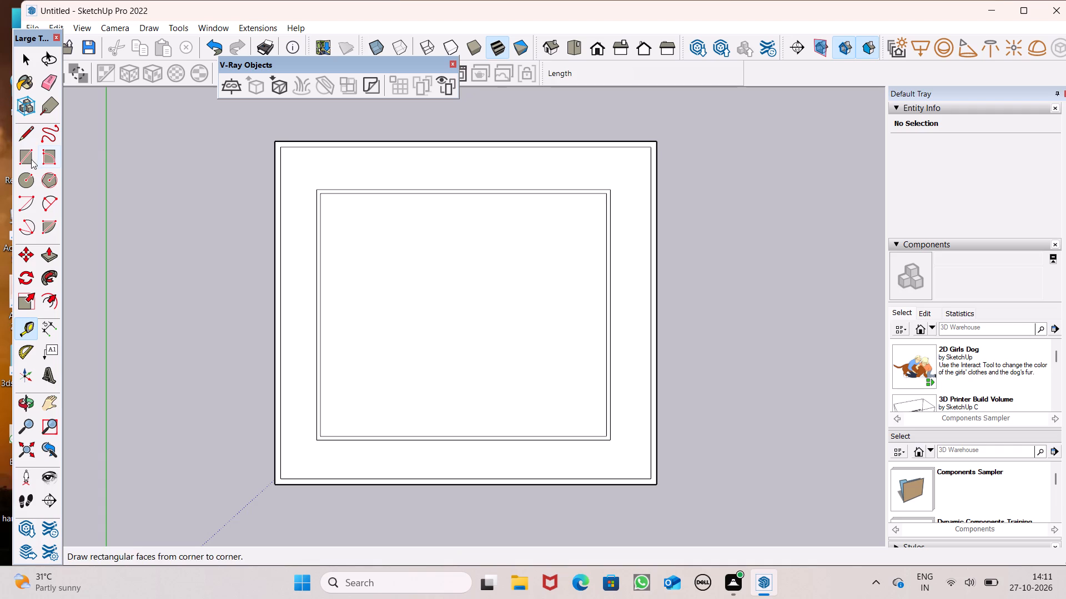
Draw two 6" lines across the inner frame near its upper-left corner, one on the left side and one on the top side.
{"action": "left_click", "coordinate": [23, 139]}
{"action": "scroll", "coordinate": [246, 182], "scroll_direction": "up", "scroll_amount": 7}
{"action": "scroll", "coordinate": [363, 229], "scroll_direction": "up", "scroll_amount": 6}
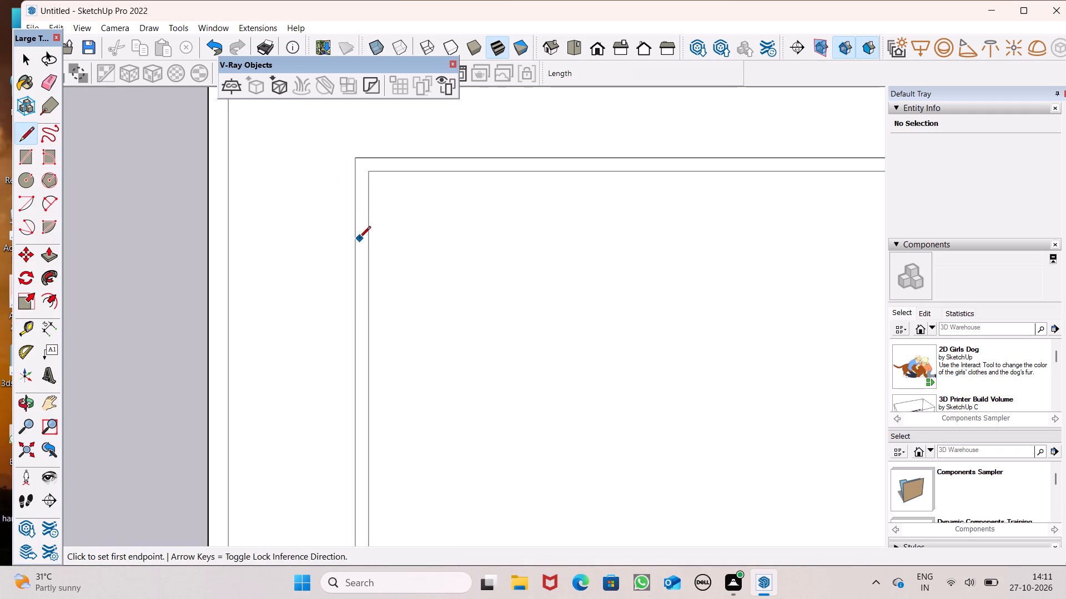
{"action": "left_click", "coordinate": [356, 240]}
{"action": "left_click", "coordinate": [368, 238]}
{"action": "key", "text": "period"}
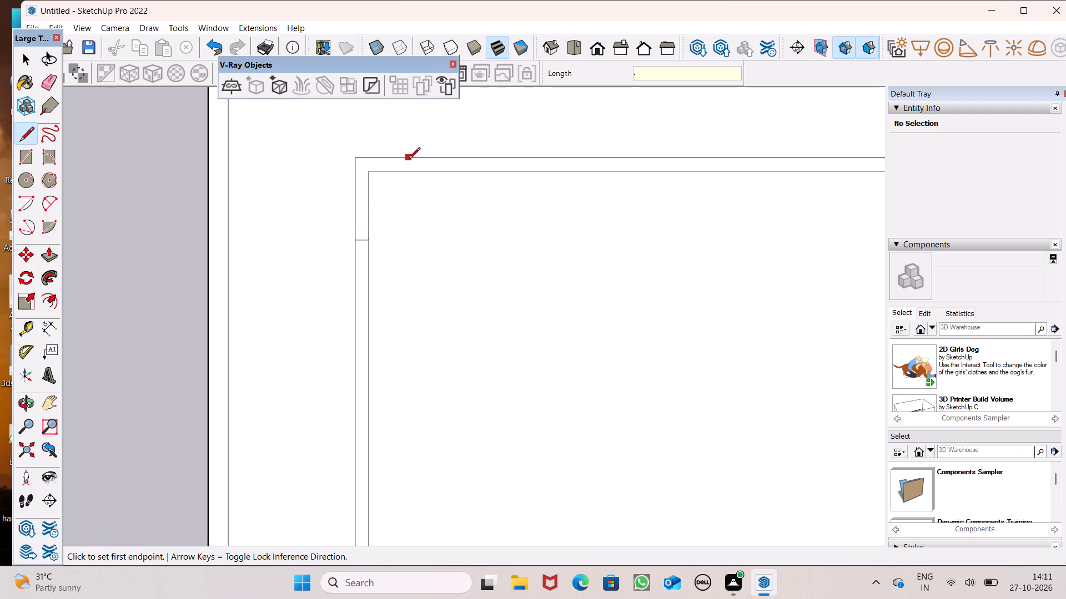
{"action": "left_click", "coordinate": [409, 160]}
{"action": "left_click", "coordinate": [406, 171]}
Draw two 6" lines across the top side of the inner frame, a short distance apart near its middle.
{"action": "scroll", "coordinate": [258, 196], "scroll_direction": "down", "scroll_amount": 13}
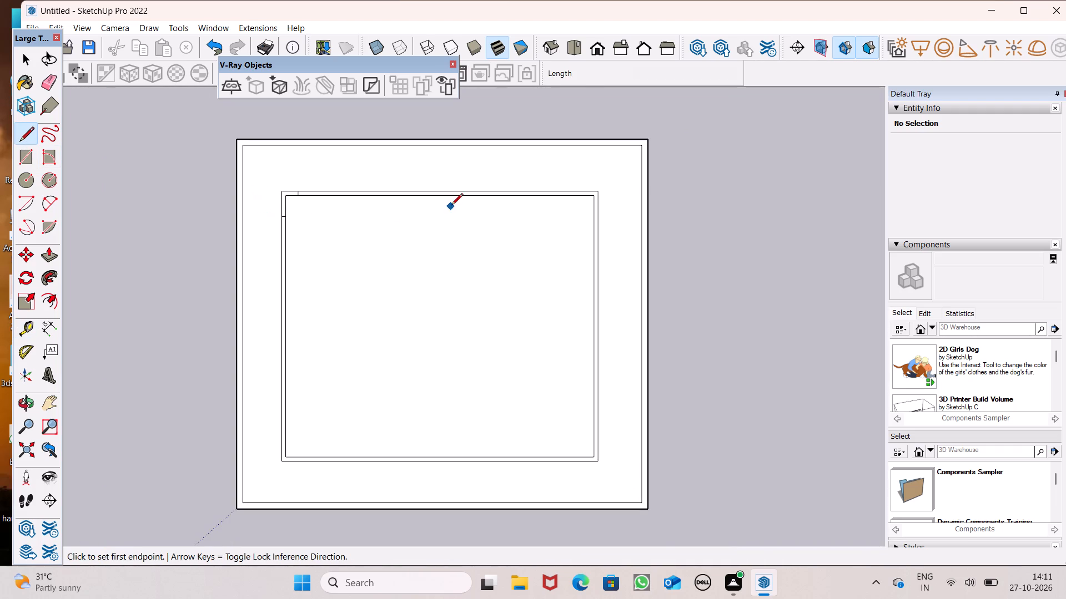
{"action": "scroll", "coordinate": [451, 206], "scroll_direction": "up", "scroll_amount": 3}
{"action": "scroll", "coordinate": [599, 213], "scroll_direction": "up", "scroll_amount": 4}
{"action": "scroll", "coordinate": [658, 177], "scroll_direction": "down", "scroll_amount": 4}
{"action": "scroll", "coordinate": [499, 177], "scroll_direction": "down", "scroll_amount": 2}
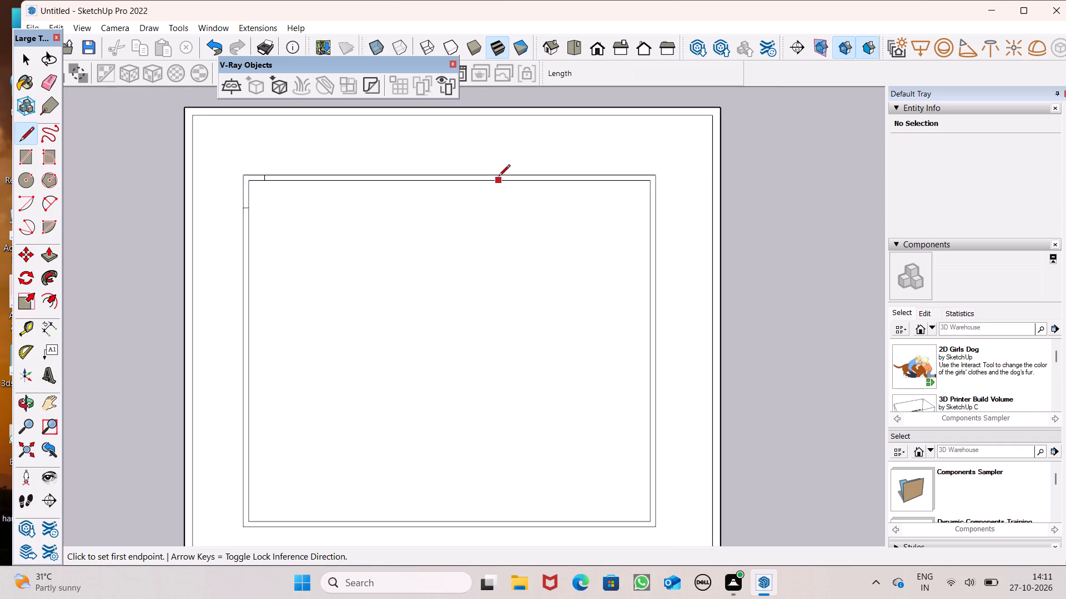
{"action": "scroll", "coordinate": [413, 193], "scroll_direction": "up", "scroll_amount": 6}
{"action": "scroll", "coordinate": [494, 144], "scroll_direction": "up", "scroll_amount": 4}
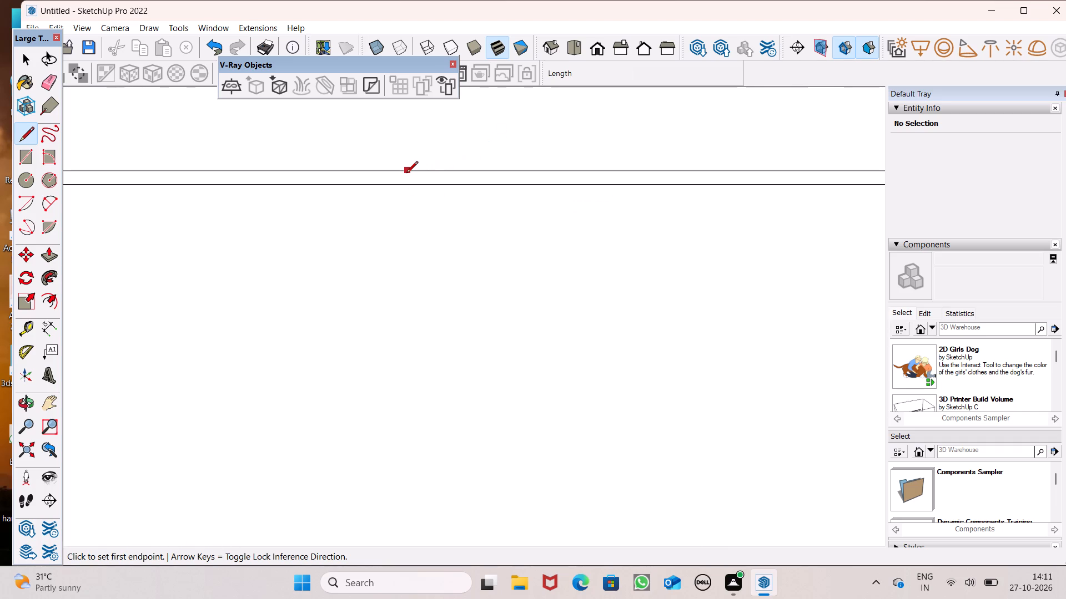
{"action": "left_click", "coordinate": [406, 172]}
{"action": "left_click", "coordinate": [408, 185]}
{"action": "scroll", "coordinate": [587, 222], "scroll_direction": "down", "scroll_amount": 7}
{"action": "scroll", "coordinate": [535, 195], "scroll_direction": "up", "scroll_amount": 2}
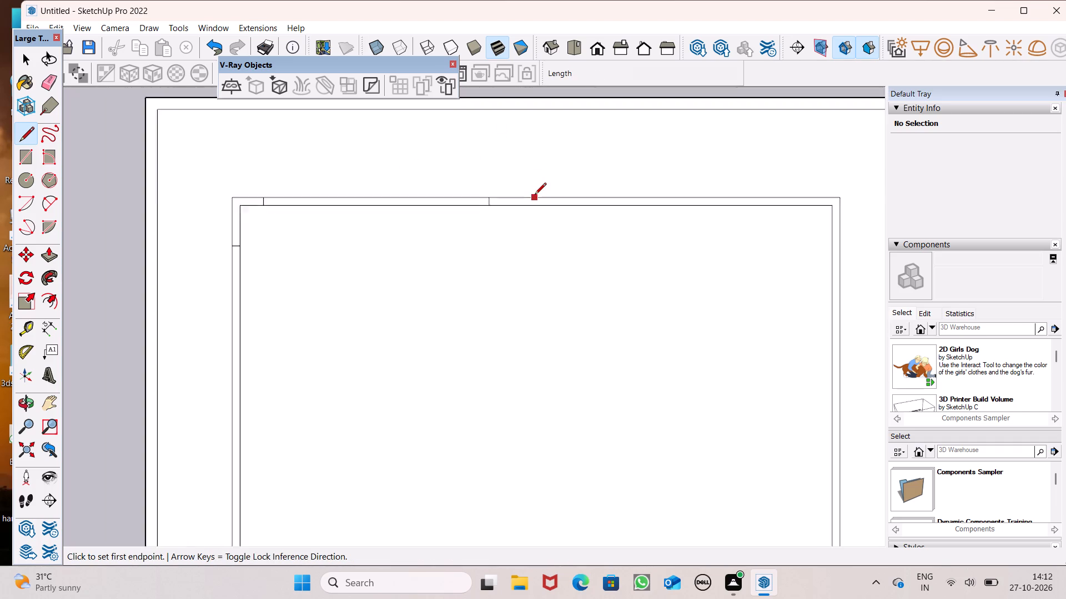
{"action": "scroll", "coordinate": [535, 195], "scroll_direction": "up", "scroll_amount": 3}
{"action": "left_click", "coordinate": [525, 197]}
{"action": "left_click", "coordinate": [521, 213]}
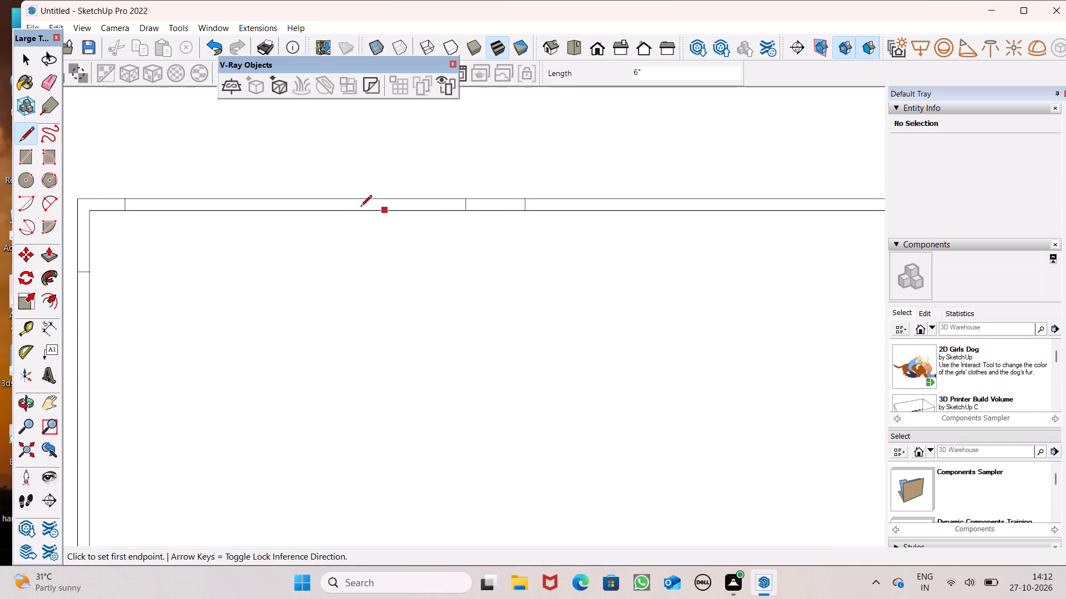
Draw two 6" lines across the inner frame near its upper-right corner, one on the top side and one on the right side.
{"action": "scroll", "coordinate": [333, 217], "scroll_direction": "down", "scroll_amount": 6}
{"action": "scroll", "coordinate": [330, 219], "scroll_direction": "up", "scroll_amount": 1}
{"action": "scroll", "coordinate": [329, 220], "scroll_direction": "down", "scroll_amount": 1}
{"action": "scroll", "coordinate": [697, 229], "scroll_direction": "up", "scroll_amount": 10}
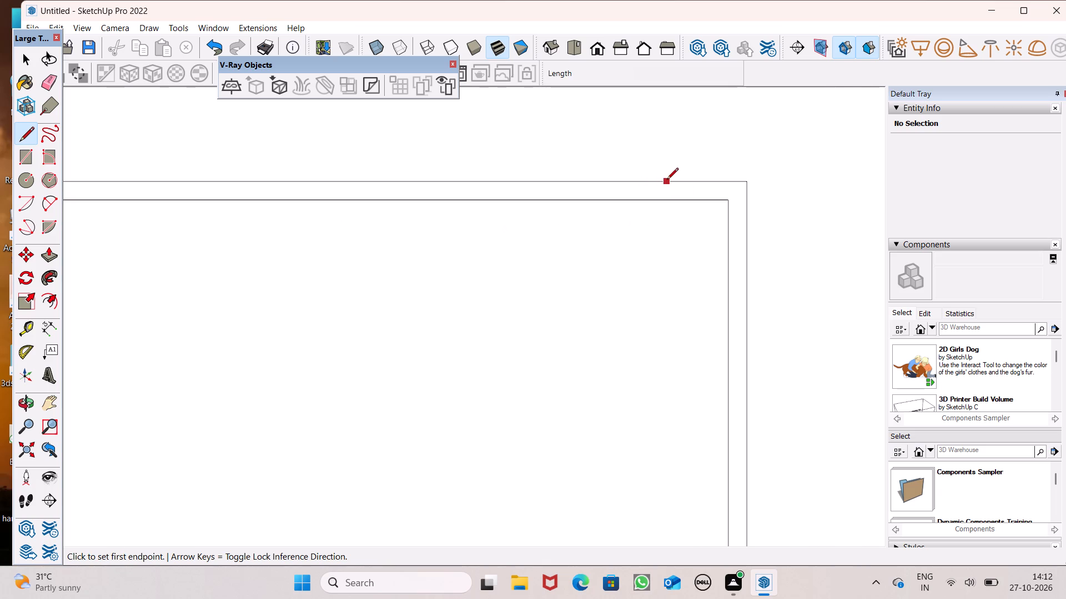
{"action": "left_click", "coordinate": [667, 180]}
{"action": "left_click", "coordinate": [670, 199]}
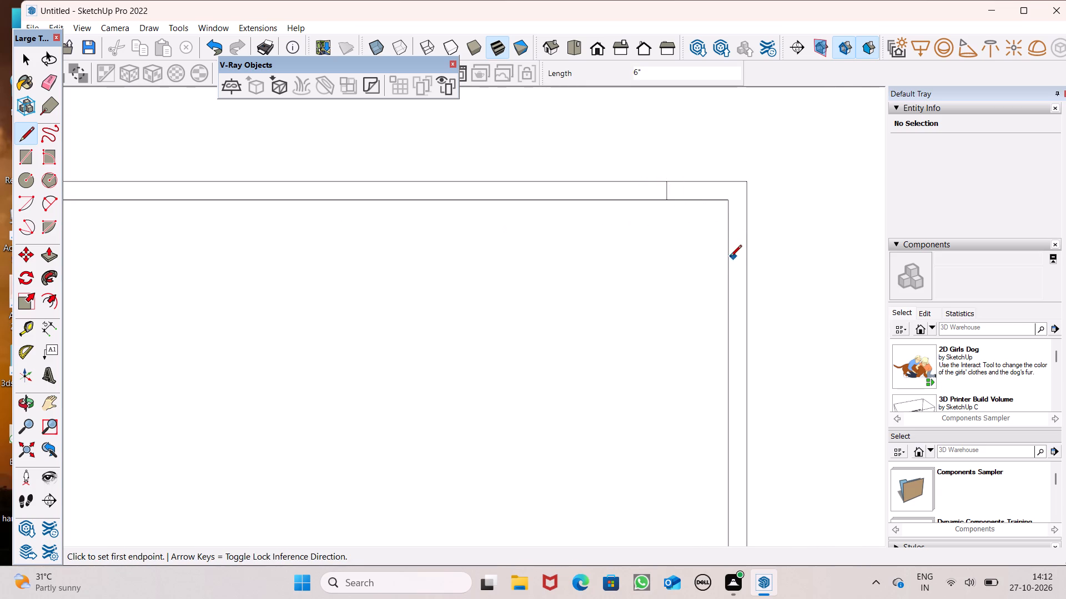
{"action": "left_click", "coordinate": [728, 258]}
{"action": "left_click", "coordinate": [745, 255]}
Draw two 6" lines across the inner frame near its lower-right corner, one on the right side and one on the bottom side.
{"action": "scroll", "coordinate": [610, 169], "scroll_direction": "down", "scroll_amount": 7}
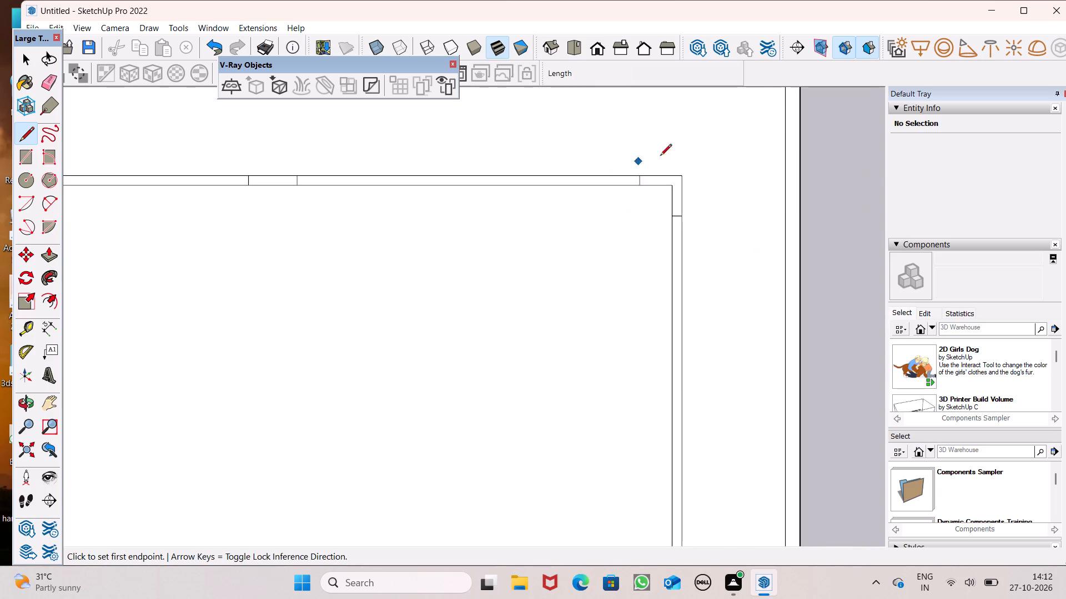
{"action": "scroll", "coordinate": [691, 145], "scroll_direction": "down", "scroll_amount": 11}
{"action": "scroll", "coordinate": [672, 447], "scroll_direction": "up", "scroll_amount": 4}
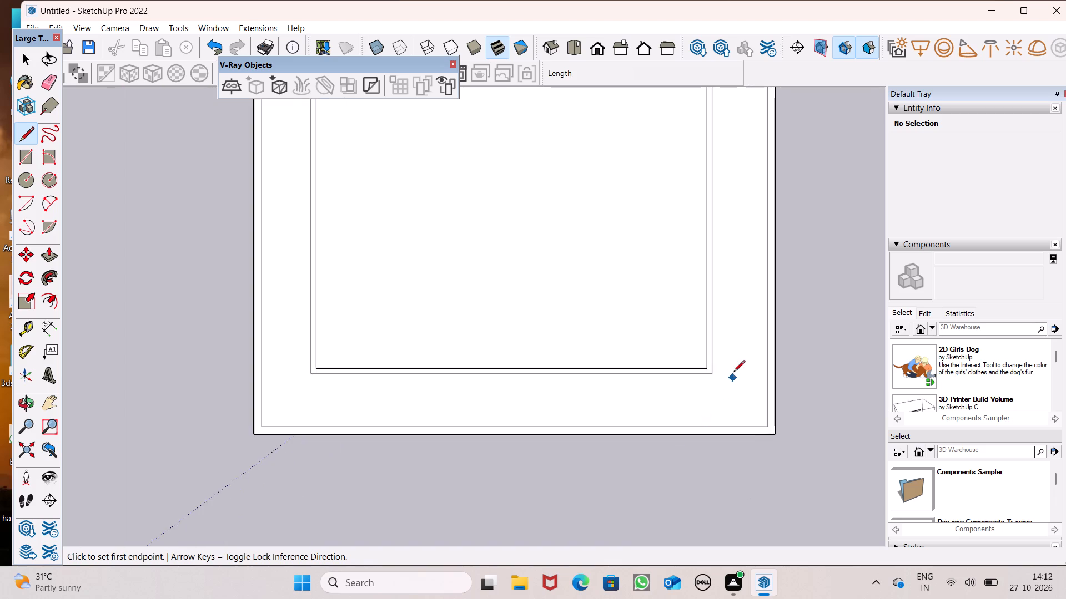
{"action": "scroll", "coordinate": [696, 361], "scroll_direction": "up", "scroll_amount": 15}
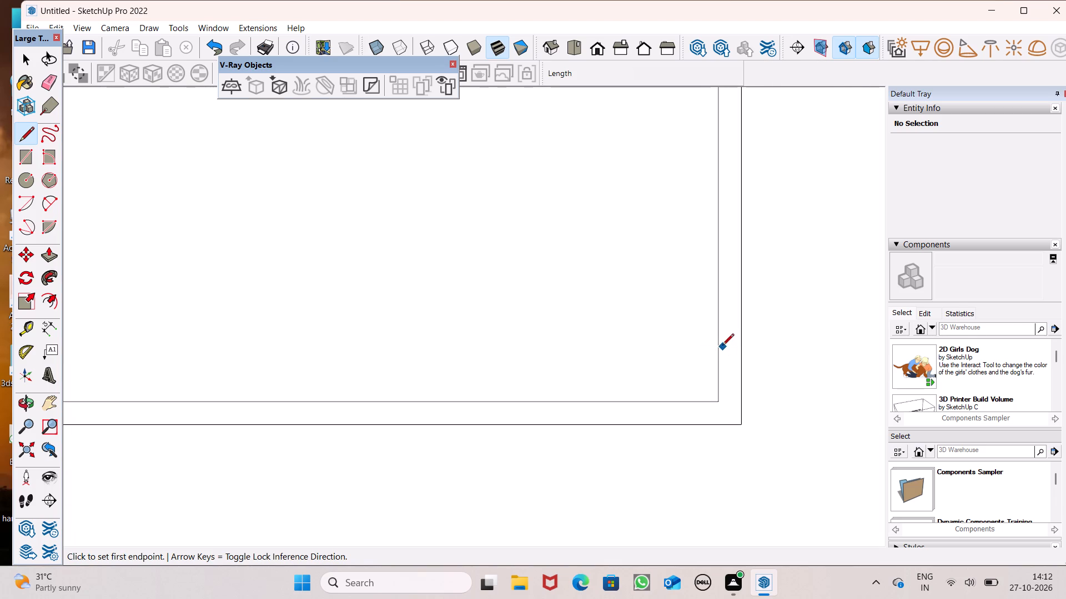
{"action": "left_click", "coordinate": [720, 342]}
{"action": "left_click", "coordinate": [738, 342]}
{"action": "left_click", "coordinate": [638, 402]}
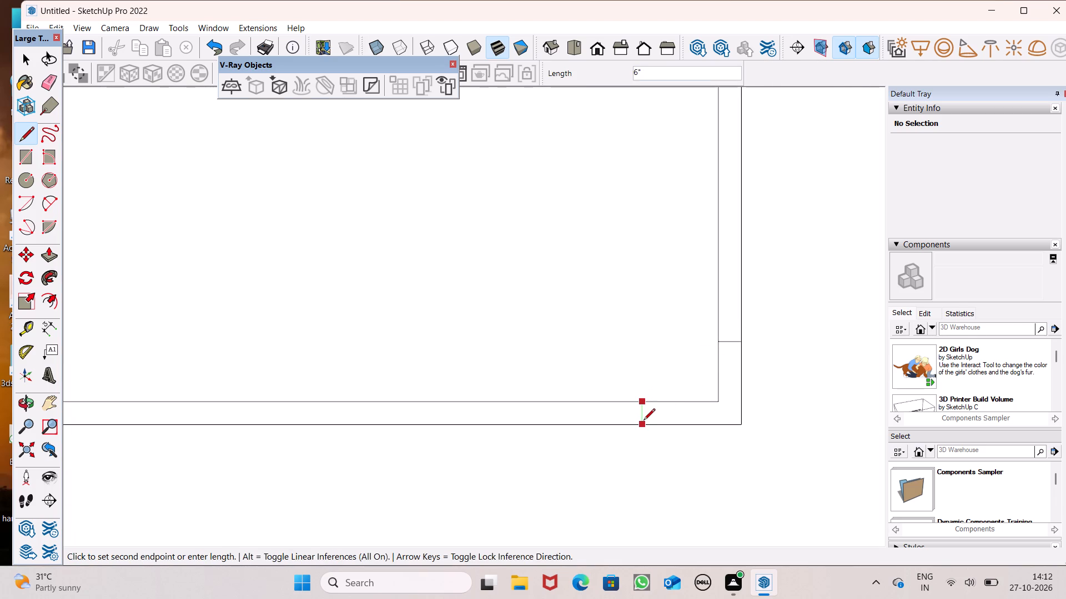
{"action": "left_click", "coordinate": [644, 422]}
Draw two 6" lines across the inner frame near its lower-left corner, one on the bottom side and one on the left side.
{"action": "scroll", "coordinate": [636, 158], "scroll_direction": "down", "scroll_amount": 6}
{"action": "scroll", "coordinate": [719, 278], "scroll_direction": "down", "scroll_amount": 6}
{"action": "scroll", "coordinate": [725, 309], "scroll_direction": "up", "scroll_amount": 3}
{"action": "scroll", "coordinate": [727, 323], "scroll_direction": "down", "scroll_amount": 5}
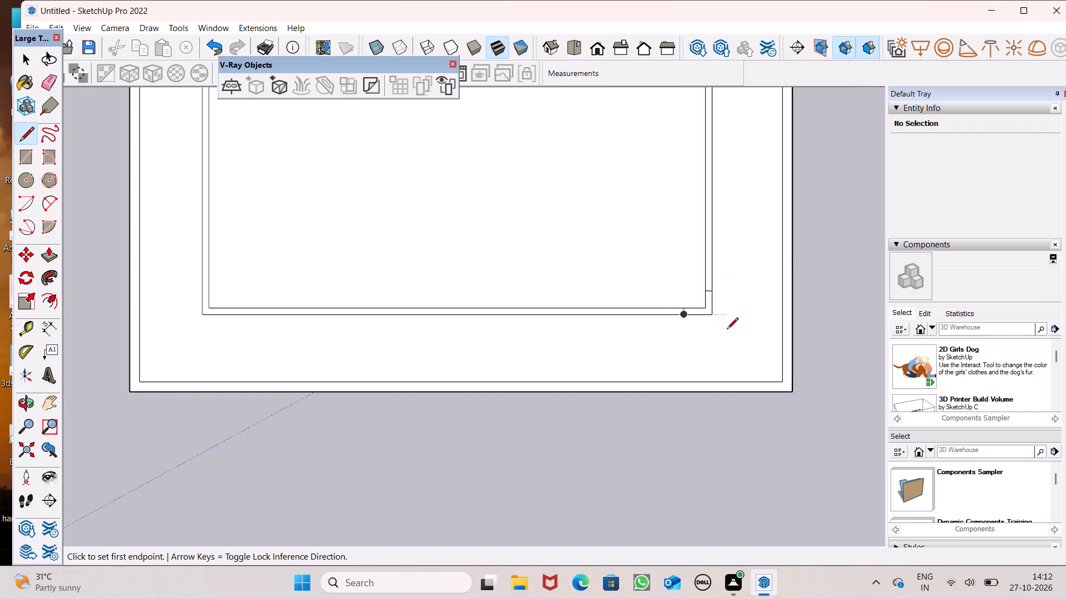
{"action": "scroll", "coordinate": [639, 336], "scroll_direction": "up", "scroll_amount": 1}
{"action": "scroll", "coordinate": [639, 336], "scroll_direction": "down", "scroll_amount": 6}
{"action": "scroll", "coordinate": [577, 348], "scroll_direction": "down", "scroll_amount": 4}
{"action": "scroll", "coordinate": [517, 332], "scroll_direction": "up", "scroll_amount": 5}
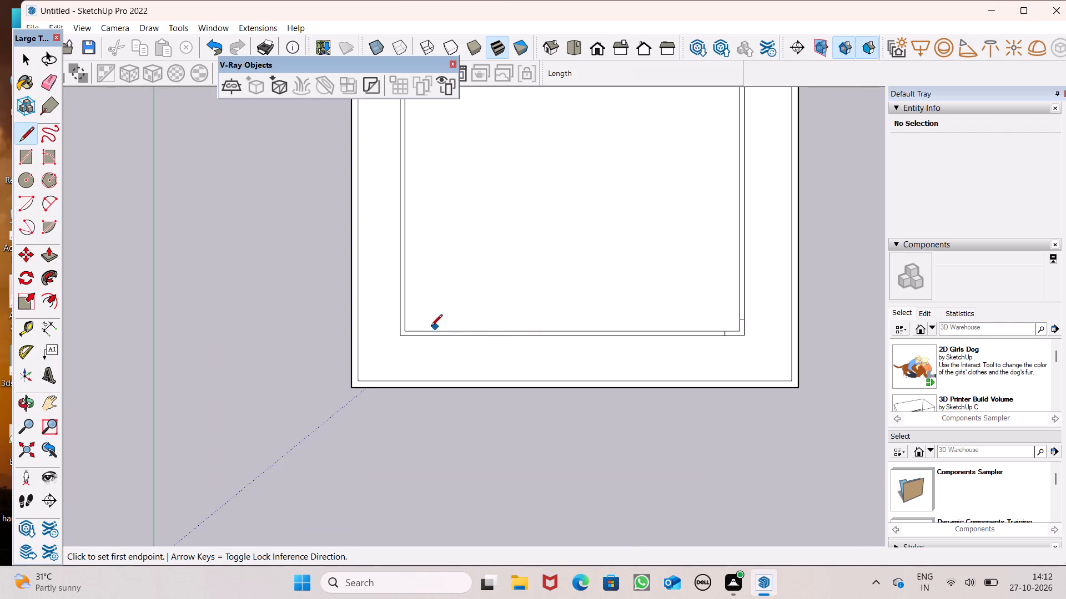
{"action": "scroll", "coordinate": [431, 327], "scroll_direction": "up", "scroll_amount": 11}
{"action": "left_click", "coordinate": [420, 332]}
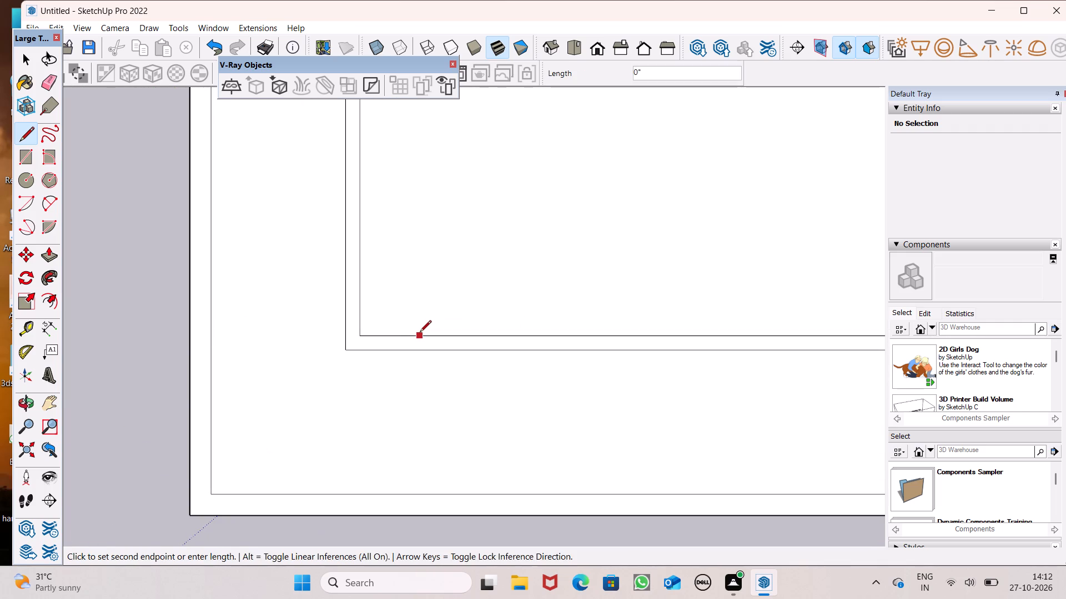
{"action": "left_click", "coordinate": [416, 352]}
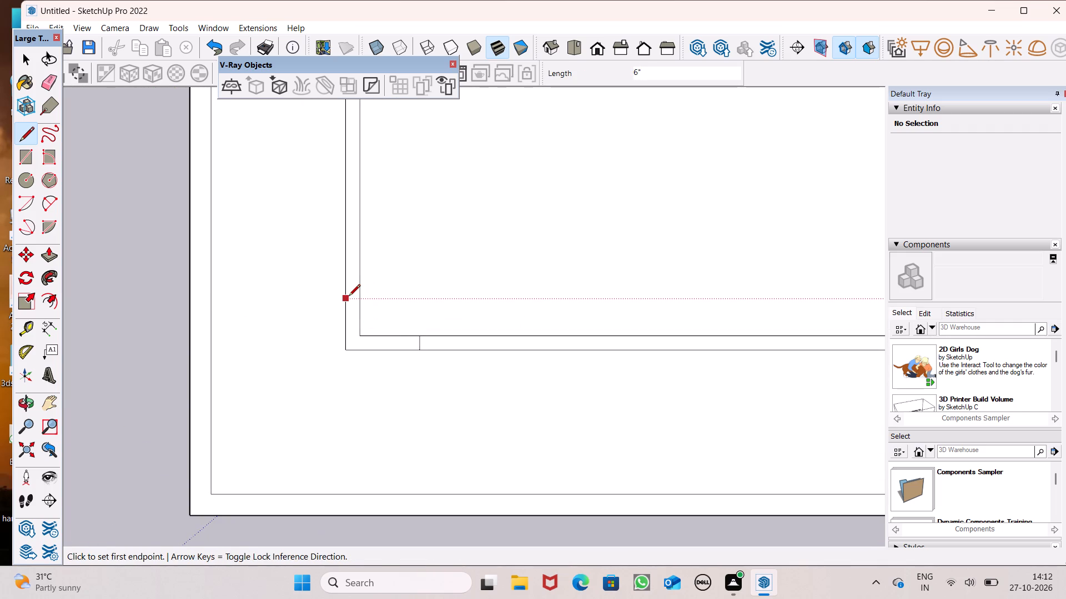
{"action": "left_click", "coordinate": [348, 297]}
{"action": "left_click", "coordinate": [361, 297]}
Draw two 6" lines across the bottom side of the inner frame, a short distance apart near its middle.
{"action": "scroll", "coordinate": [454, 361], "scroll_direction": "down", "scroll_amount": 11}
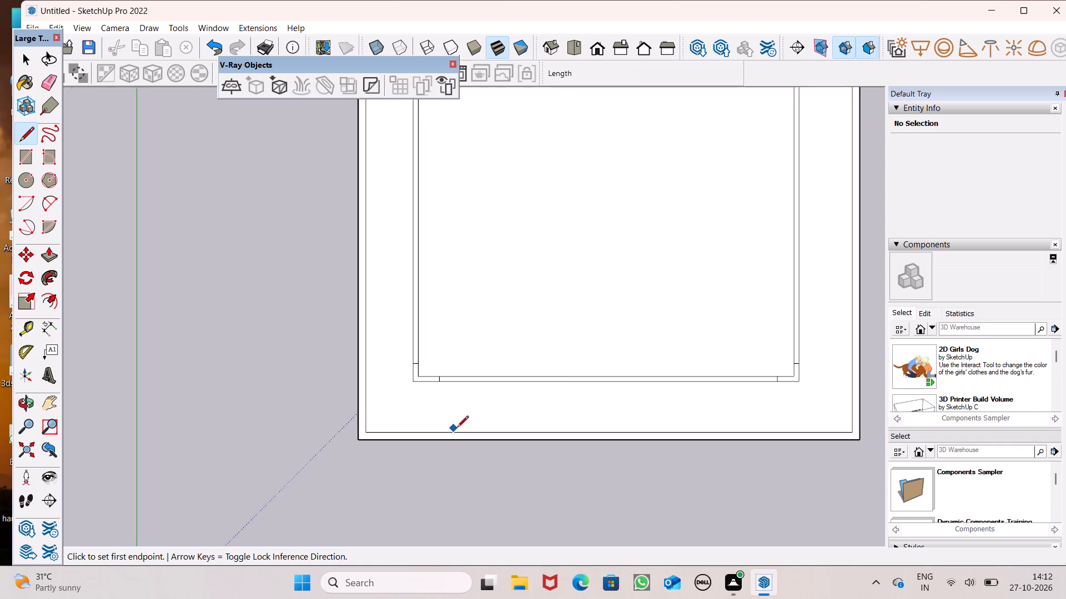
{"action": "scroll", "coordinate": [556, 410], "scroll_direction": "down", "scroll_amount": 7}
{"action": "scroll", "coordinate": [605, 399], "scroll_direction": "up", "scroll_amount": 14}
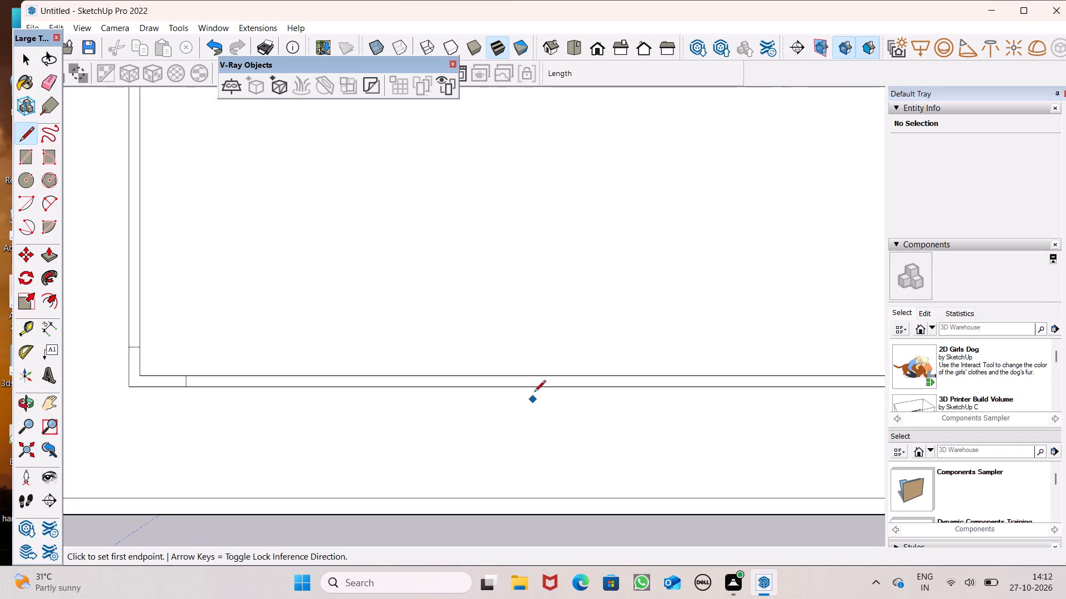
{"action": "scroll", "coordinate": [535, 389], "scroll_direction": "up", "scroll_amount": 6}
{"action": "left_click", "coordinate": [520, 367]}
{"action": "left_click", "coordinate": [520, 382]}
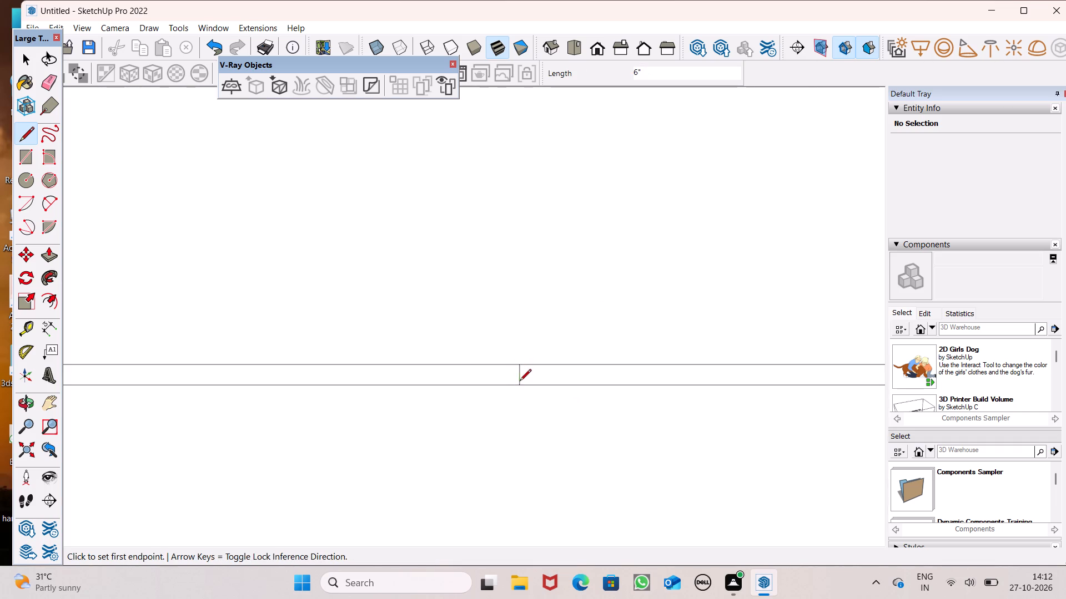
{"action": "left_click", "coordinate": [599, 366]}
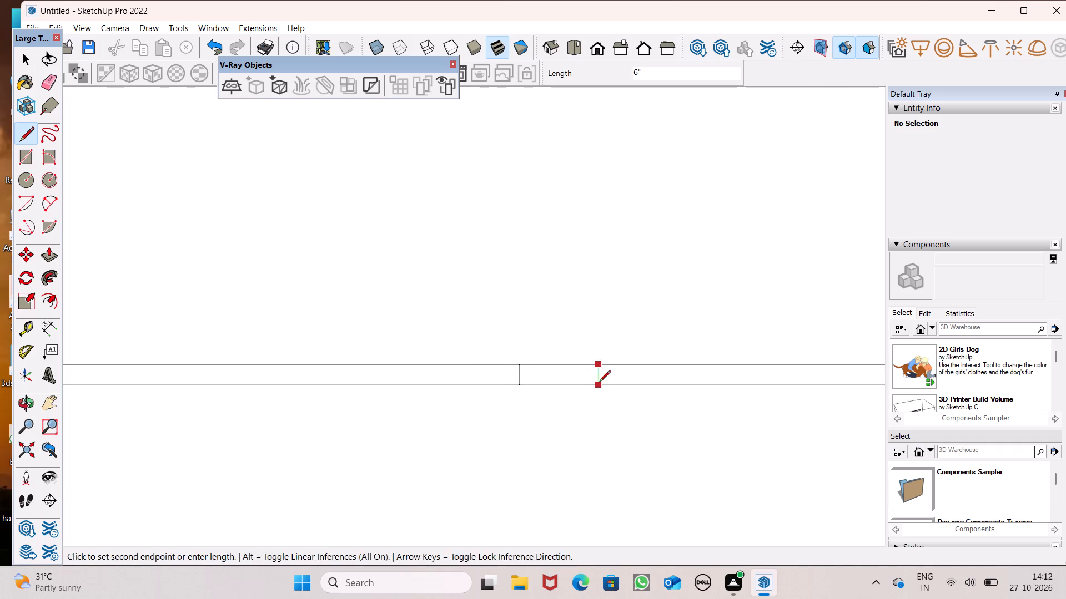
{"action": "left_click", "coordinate": [599, 383]}
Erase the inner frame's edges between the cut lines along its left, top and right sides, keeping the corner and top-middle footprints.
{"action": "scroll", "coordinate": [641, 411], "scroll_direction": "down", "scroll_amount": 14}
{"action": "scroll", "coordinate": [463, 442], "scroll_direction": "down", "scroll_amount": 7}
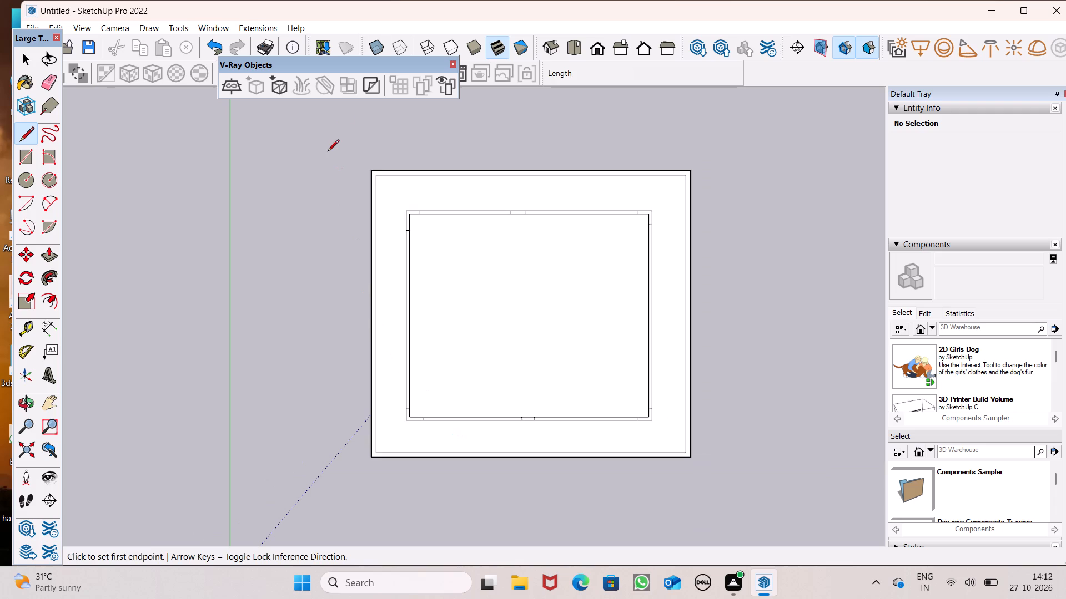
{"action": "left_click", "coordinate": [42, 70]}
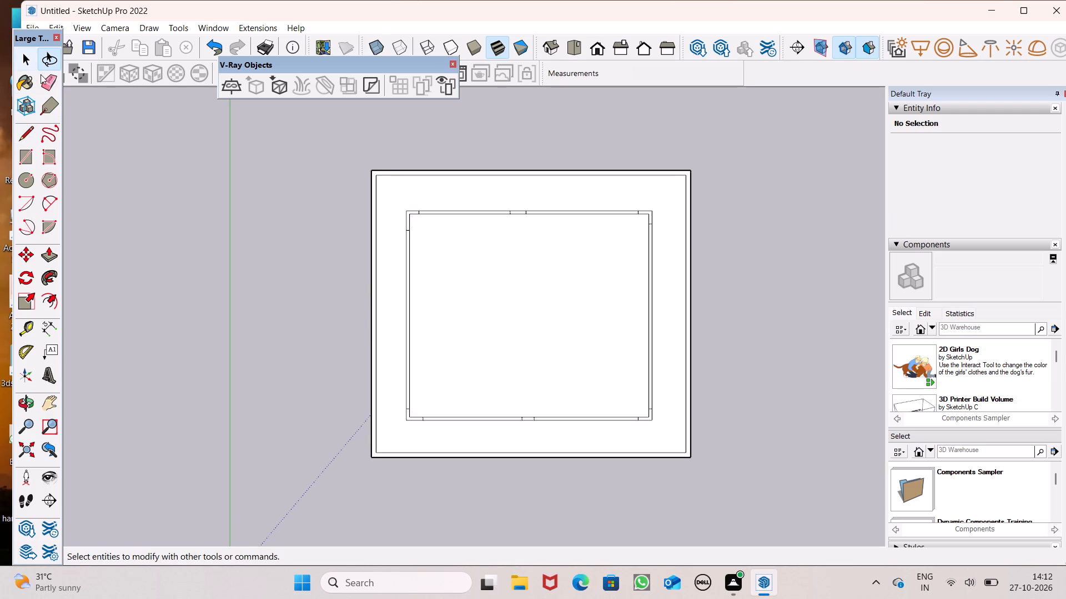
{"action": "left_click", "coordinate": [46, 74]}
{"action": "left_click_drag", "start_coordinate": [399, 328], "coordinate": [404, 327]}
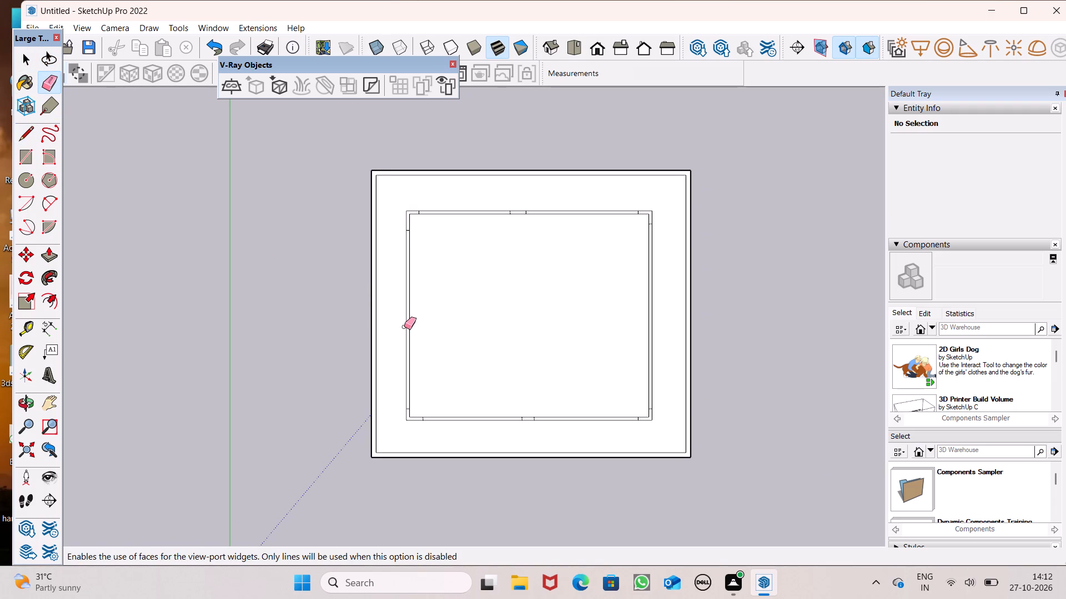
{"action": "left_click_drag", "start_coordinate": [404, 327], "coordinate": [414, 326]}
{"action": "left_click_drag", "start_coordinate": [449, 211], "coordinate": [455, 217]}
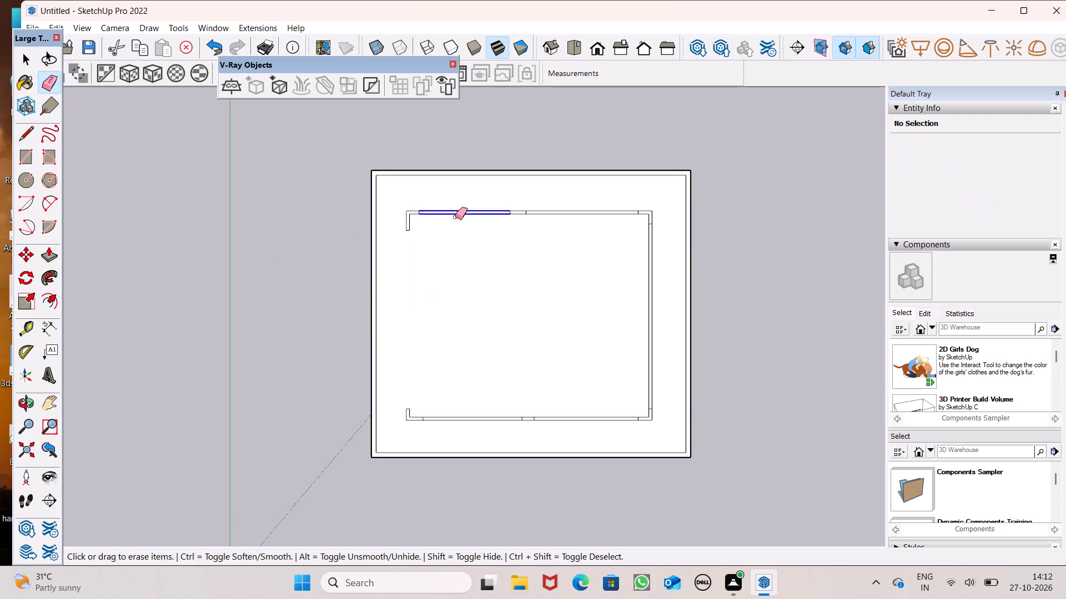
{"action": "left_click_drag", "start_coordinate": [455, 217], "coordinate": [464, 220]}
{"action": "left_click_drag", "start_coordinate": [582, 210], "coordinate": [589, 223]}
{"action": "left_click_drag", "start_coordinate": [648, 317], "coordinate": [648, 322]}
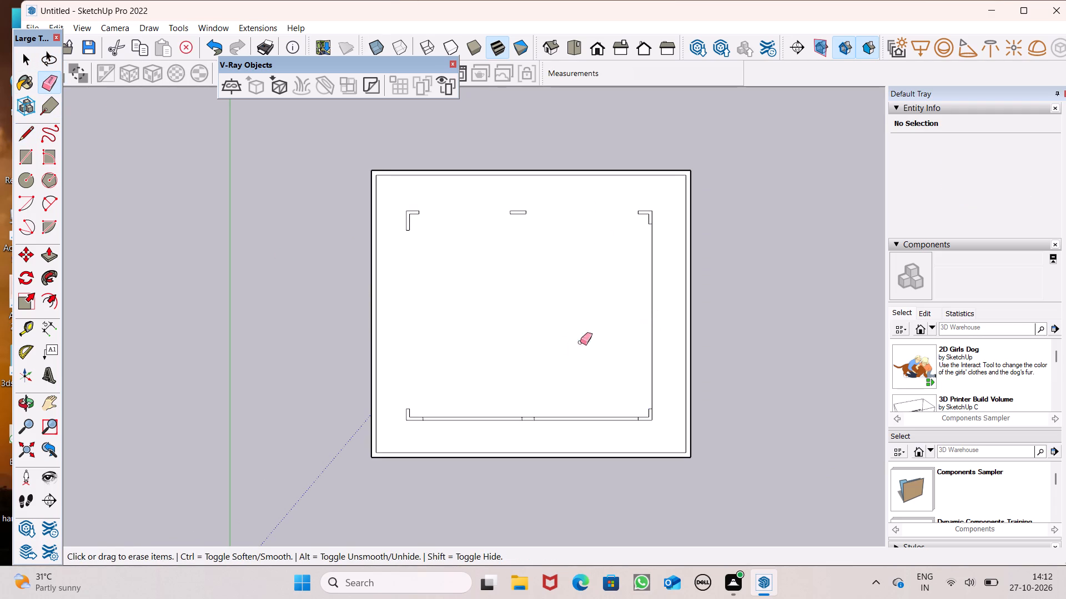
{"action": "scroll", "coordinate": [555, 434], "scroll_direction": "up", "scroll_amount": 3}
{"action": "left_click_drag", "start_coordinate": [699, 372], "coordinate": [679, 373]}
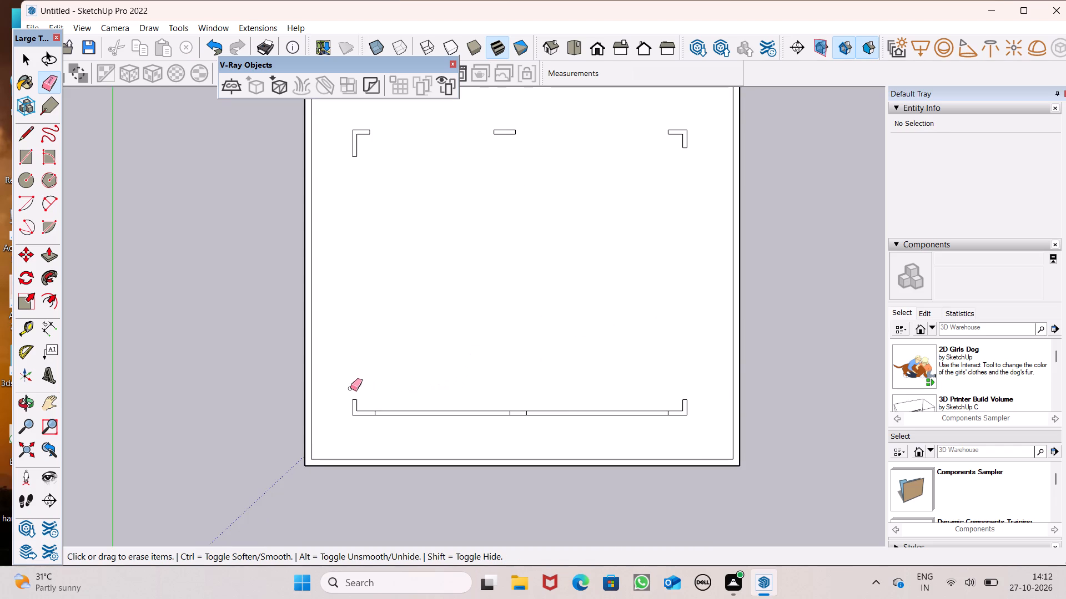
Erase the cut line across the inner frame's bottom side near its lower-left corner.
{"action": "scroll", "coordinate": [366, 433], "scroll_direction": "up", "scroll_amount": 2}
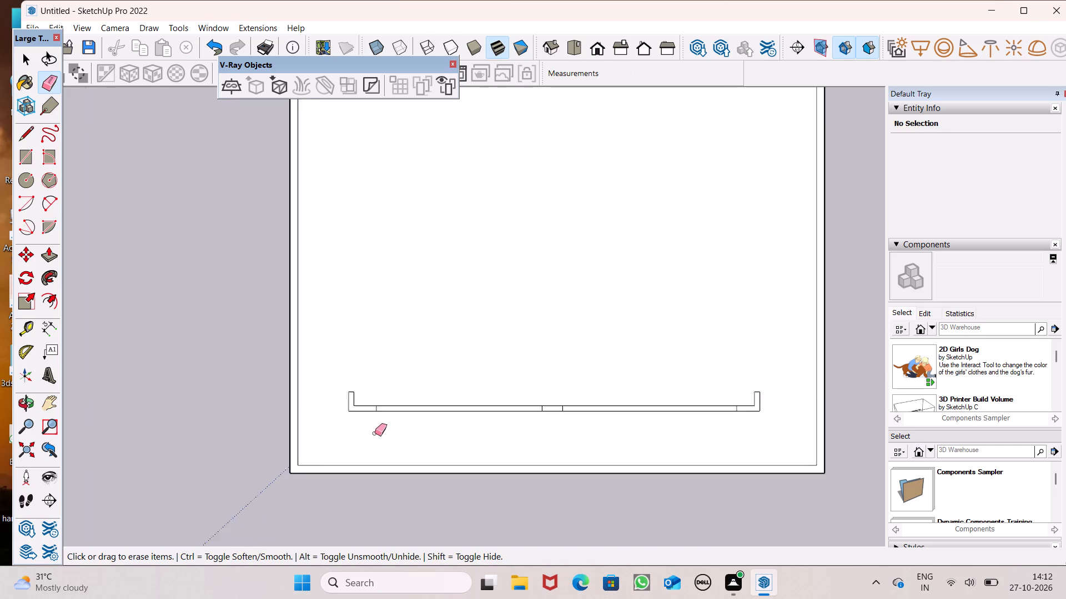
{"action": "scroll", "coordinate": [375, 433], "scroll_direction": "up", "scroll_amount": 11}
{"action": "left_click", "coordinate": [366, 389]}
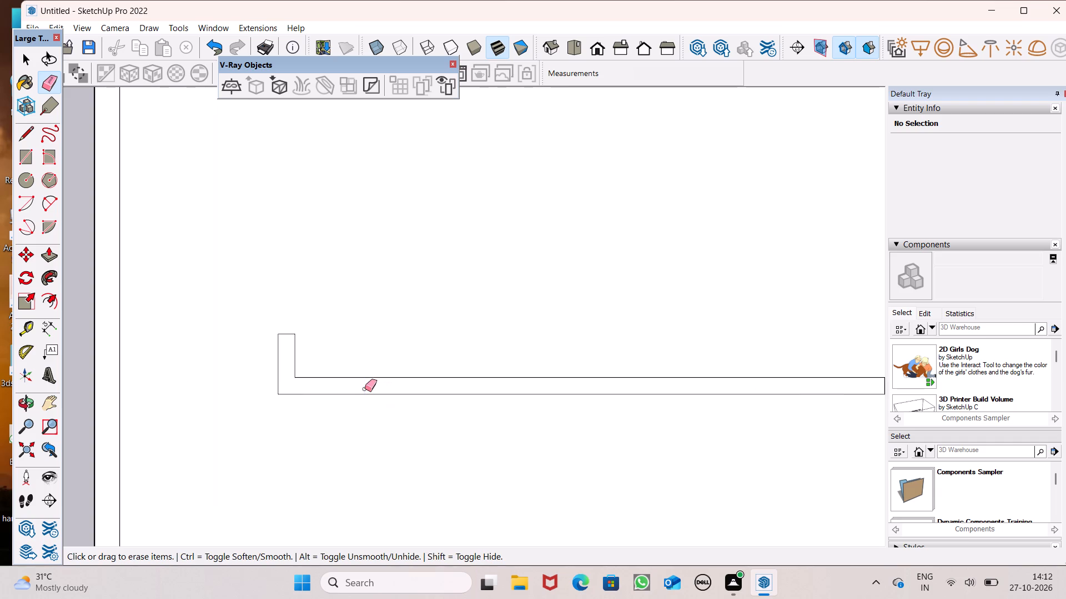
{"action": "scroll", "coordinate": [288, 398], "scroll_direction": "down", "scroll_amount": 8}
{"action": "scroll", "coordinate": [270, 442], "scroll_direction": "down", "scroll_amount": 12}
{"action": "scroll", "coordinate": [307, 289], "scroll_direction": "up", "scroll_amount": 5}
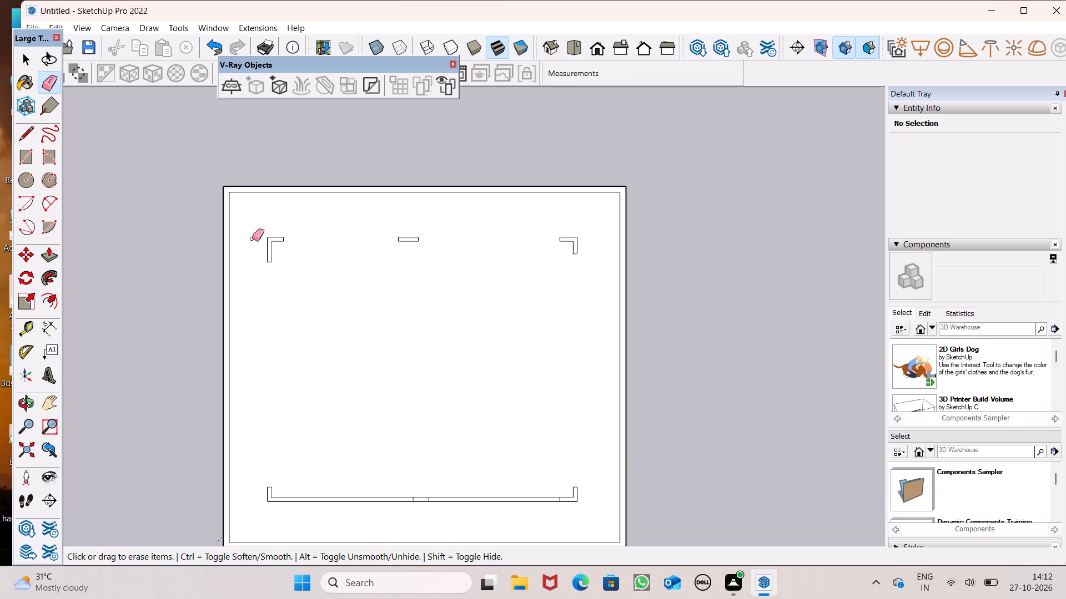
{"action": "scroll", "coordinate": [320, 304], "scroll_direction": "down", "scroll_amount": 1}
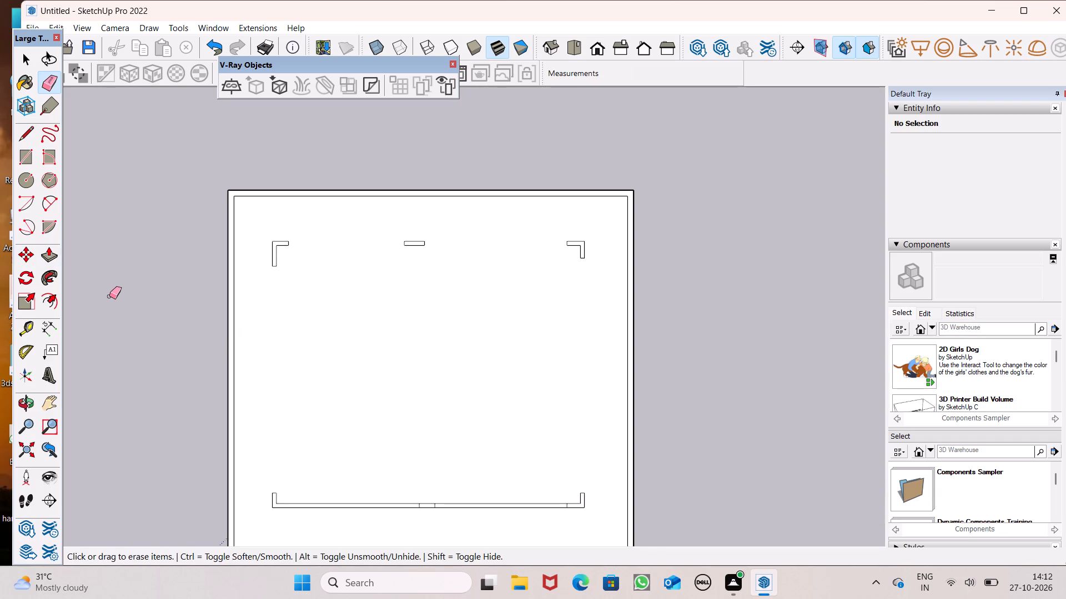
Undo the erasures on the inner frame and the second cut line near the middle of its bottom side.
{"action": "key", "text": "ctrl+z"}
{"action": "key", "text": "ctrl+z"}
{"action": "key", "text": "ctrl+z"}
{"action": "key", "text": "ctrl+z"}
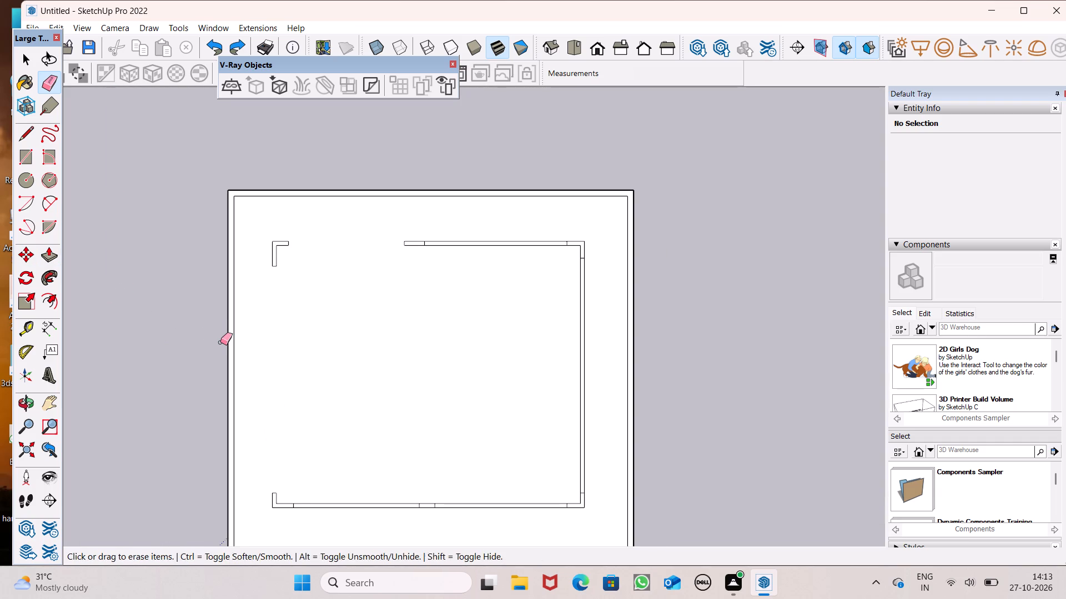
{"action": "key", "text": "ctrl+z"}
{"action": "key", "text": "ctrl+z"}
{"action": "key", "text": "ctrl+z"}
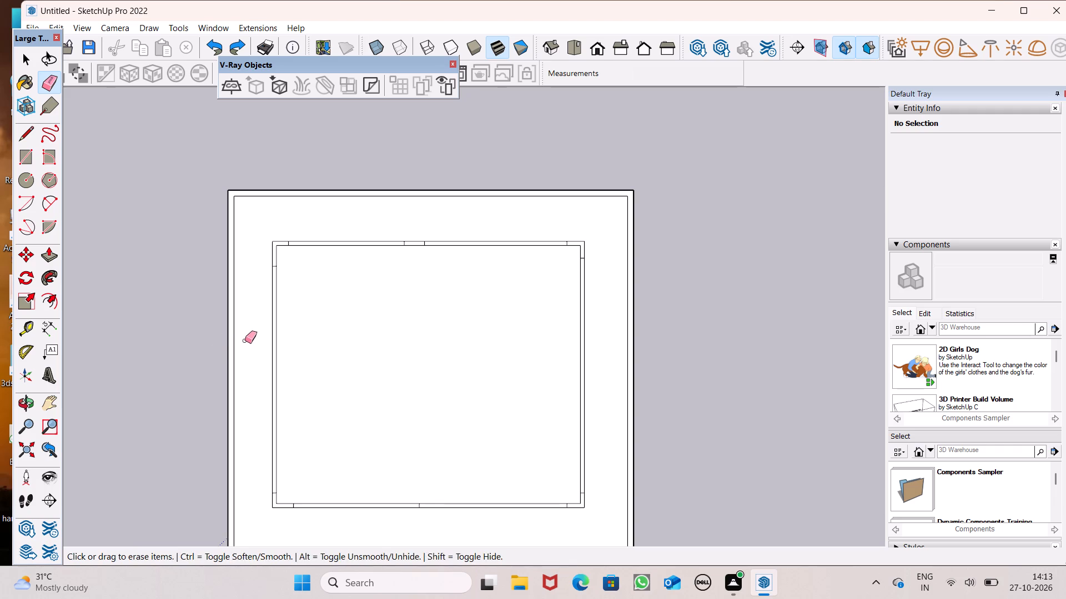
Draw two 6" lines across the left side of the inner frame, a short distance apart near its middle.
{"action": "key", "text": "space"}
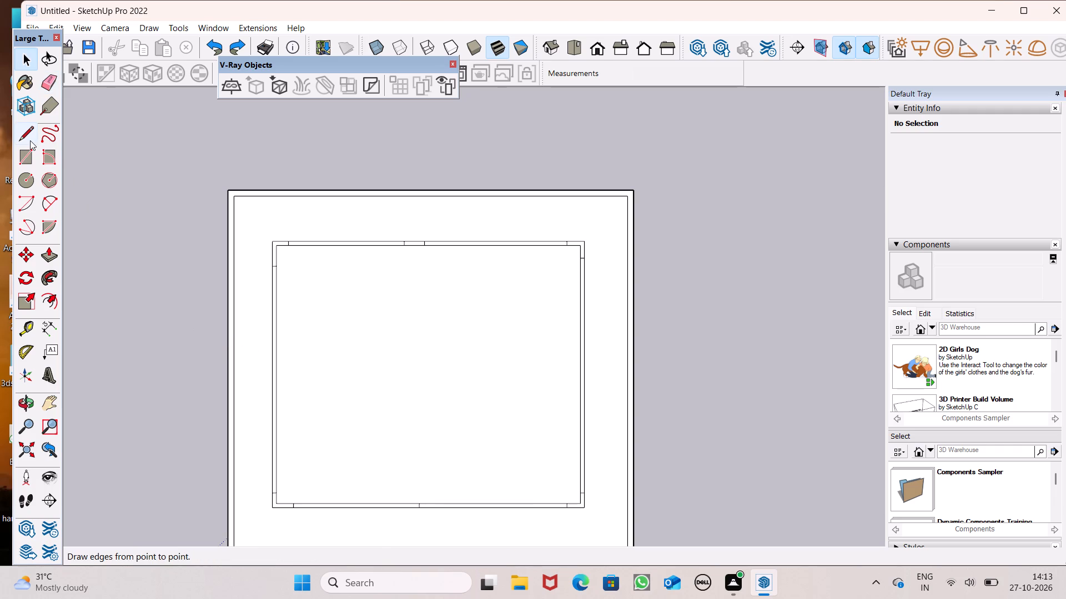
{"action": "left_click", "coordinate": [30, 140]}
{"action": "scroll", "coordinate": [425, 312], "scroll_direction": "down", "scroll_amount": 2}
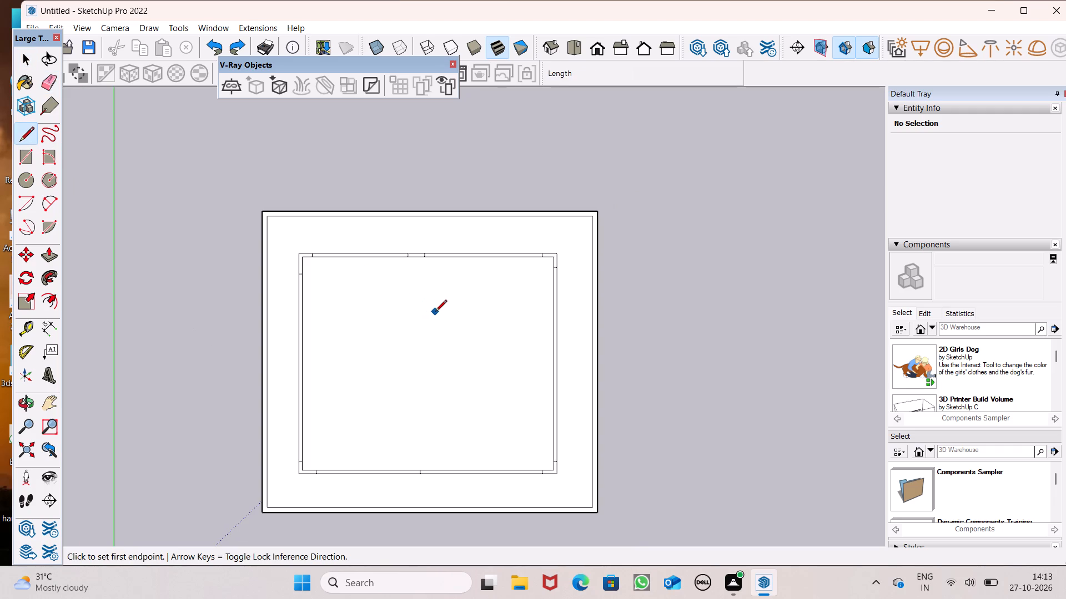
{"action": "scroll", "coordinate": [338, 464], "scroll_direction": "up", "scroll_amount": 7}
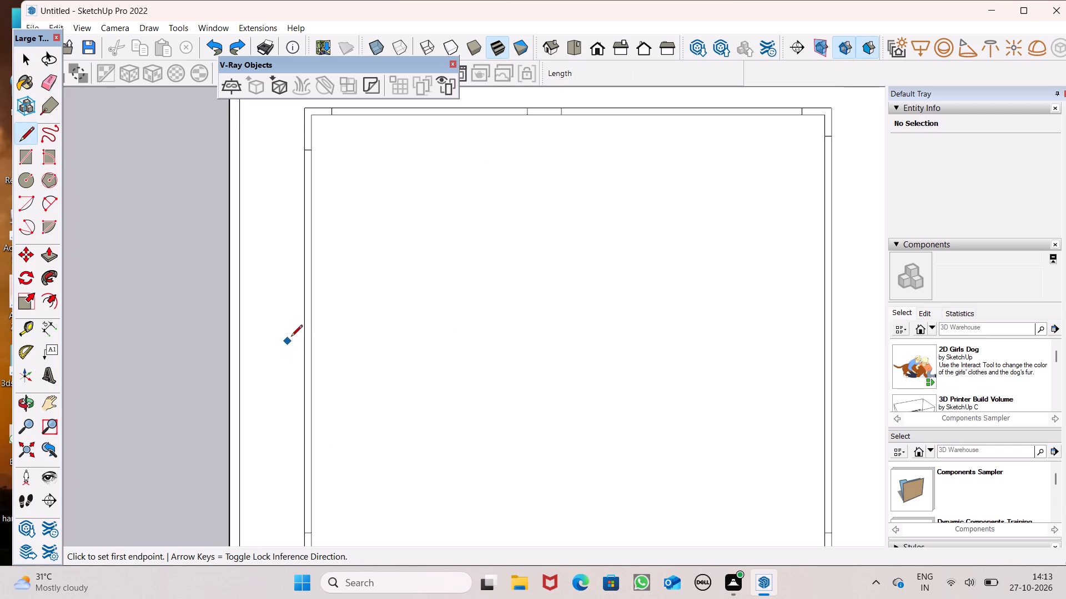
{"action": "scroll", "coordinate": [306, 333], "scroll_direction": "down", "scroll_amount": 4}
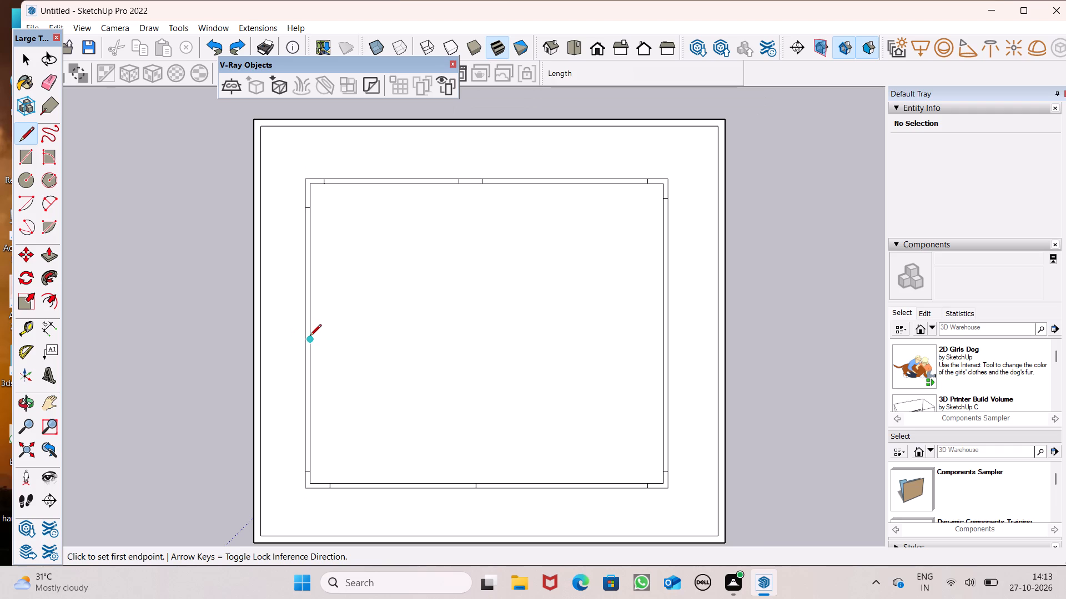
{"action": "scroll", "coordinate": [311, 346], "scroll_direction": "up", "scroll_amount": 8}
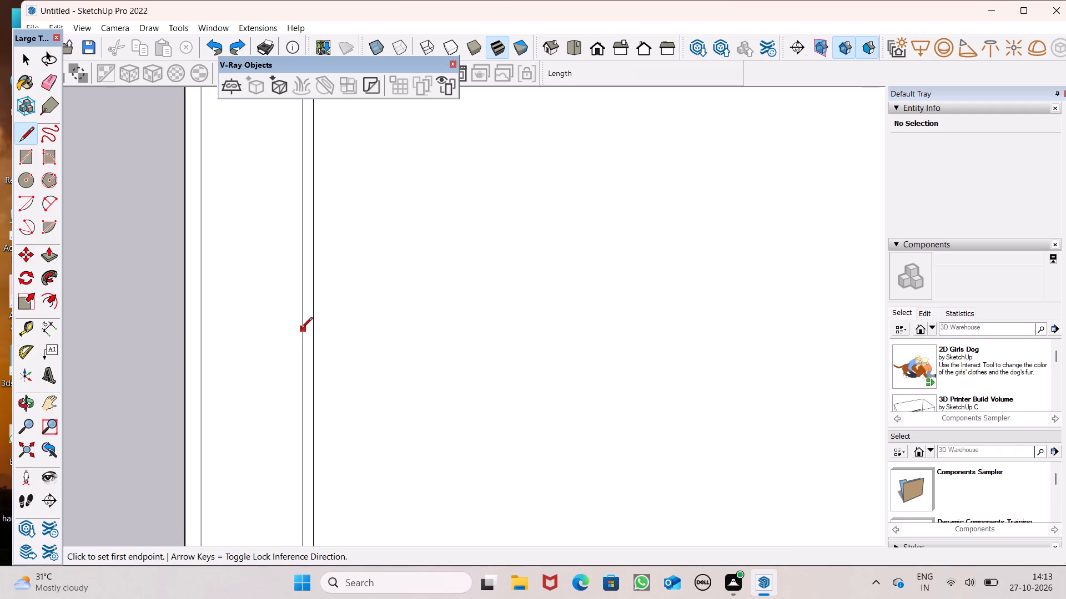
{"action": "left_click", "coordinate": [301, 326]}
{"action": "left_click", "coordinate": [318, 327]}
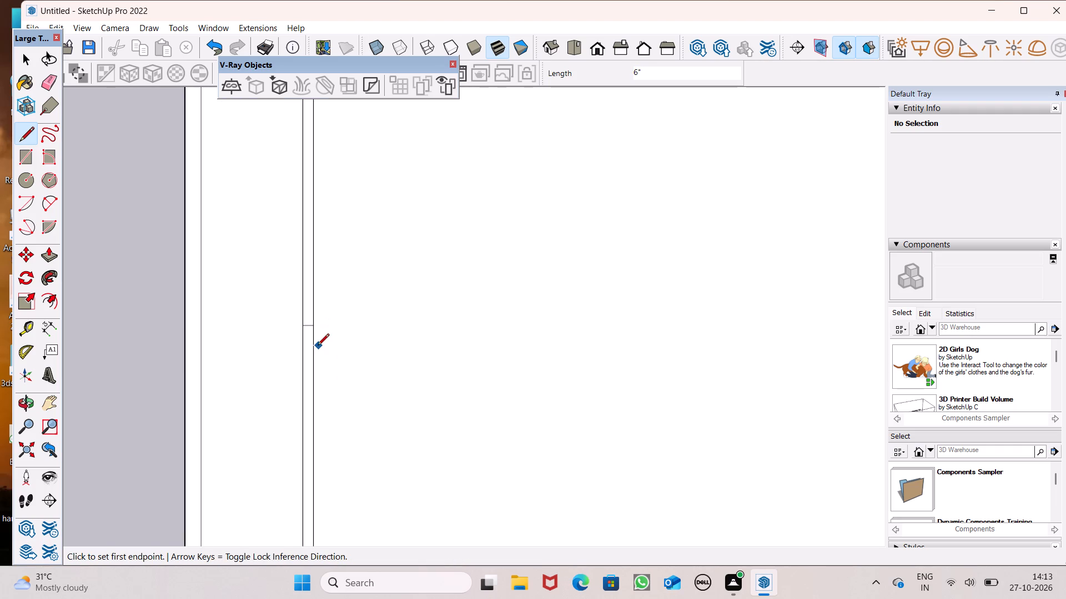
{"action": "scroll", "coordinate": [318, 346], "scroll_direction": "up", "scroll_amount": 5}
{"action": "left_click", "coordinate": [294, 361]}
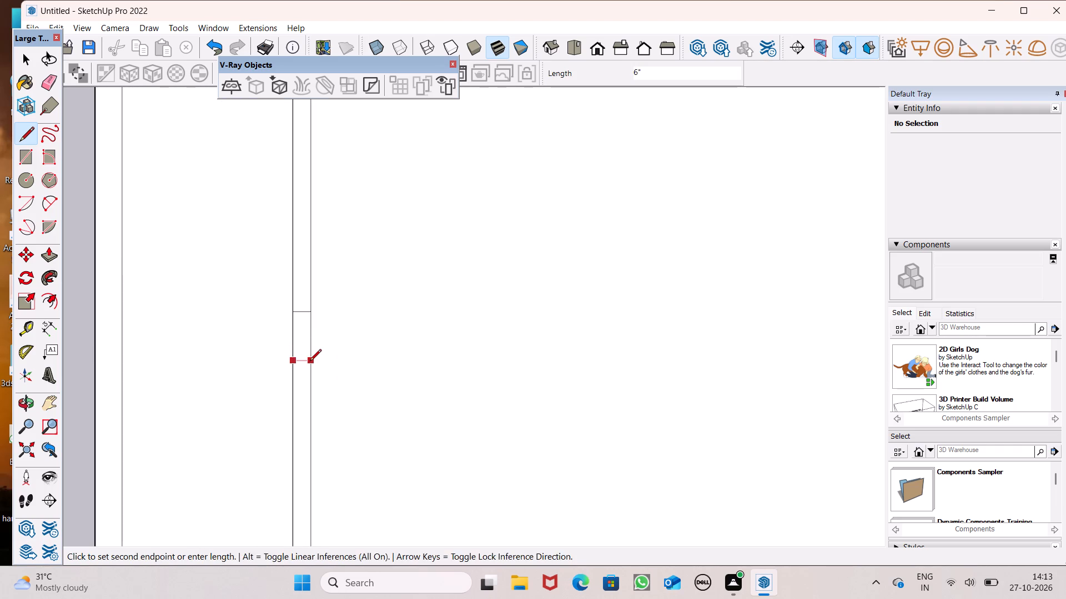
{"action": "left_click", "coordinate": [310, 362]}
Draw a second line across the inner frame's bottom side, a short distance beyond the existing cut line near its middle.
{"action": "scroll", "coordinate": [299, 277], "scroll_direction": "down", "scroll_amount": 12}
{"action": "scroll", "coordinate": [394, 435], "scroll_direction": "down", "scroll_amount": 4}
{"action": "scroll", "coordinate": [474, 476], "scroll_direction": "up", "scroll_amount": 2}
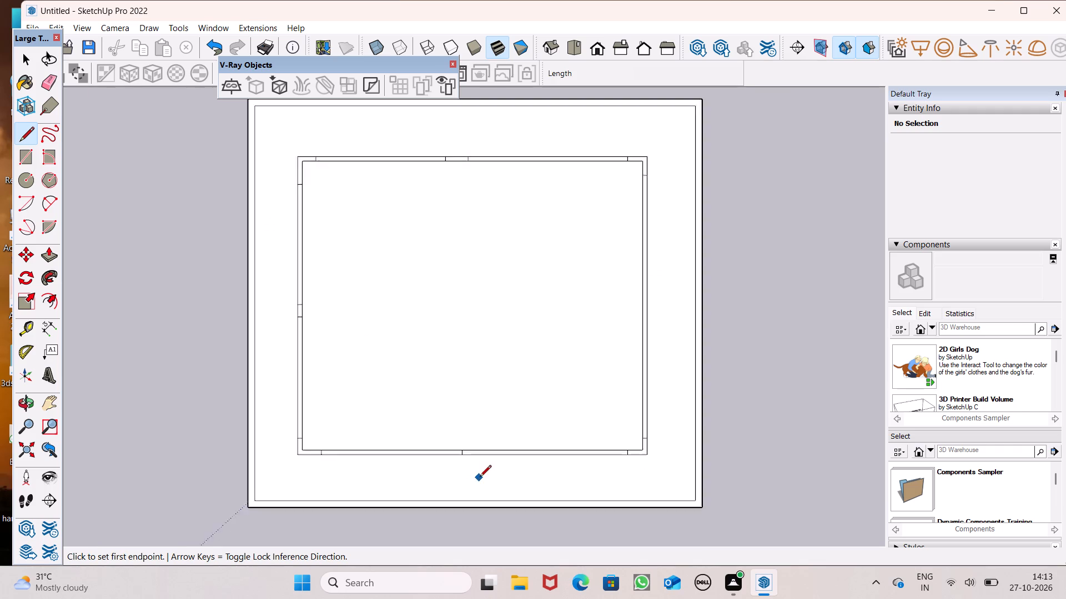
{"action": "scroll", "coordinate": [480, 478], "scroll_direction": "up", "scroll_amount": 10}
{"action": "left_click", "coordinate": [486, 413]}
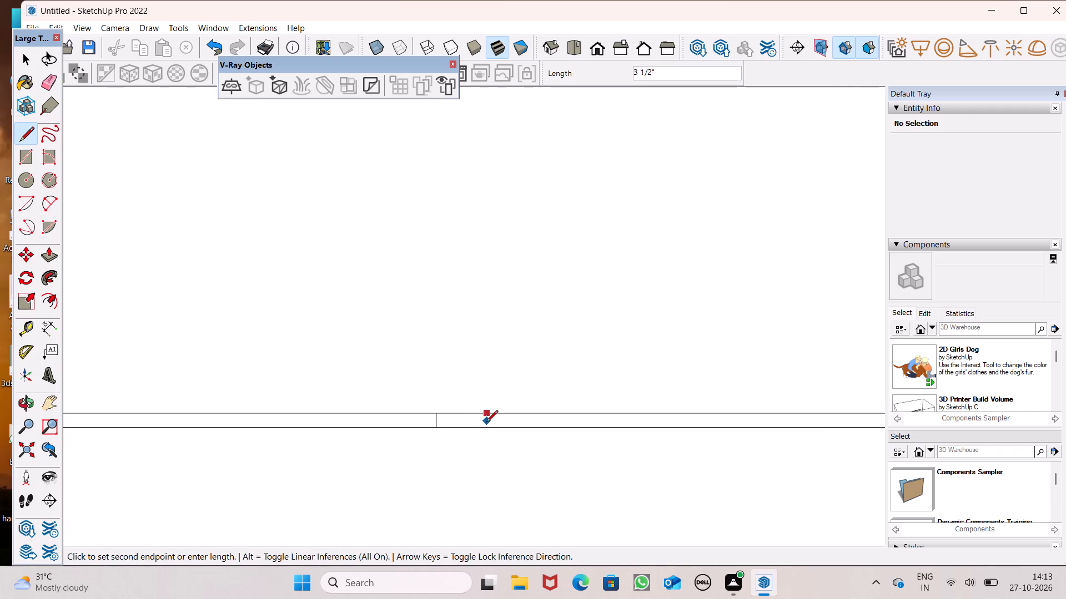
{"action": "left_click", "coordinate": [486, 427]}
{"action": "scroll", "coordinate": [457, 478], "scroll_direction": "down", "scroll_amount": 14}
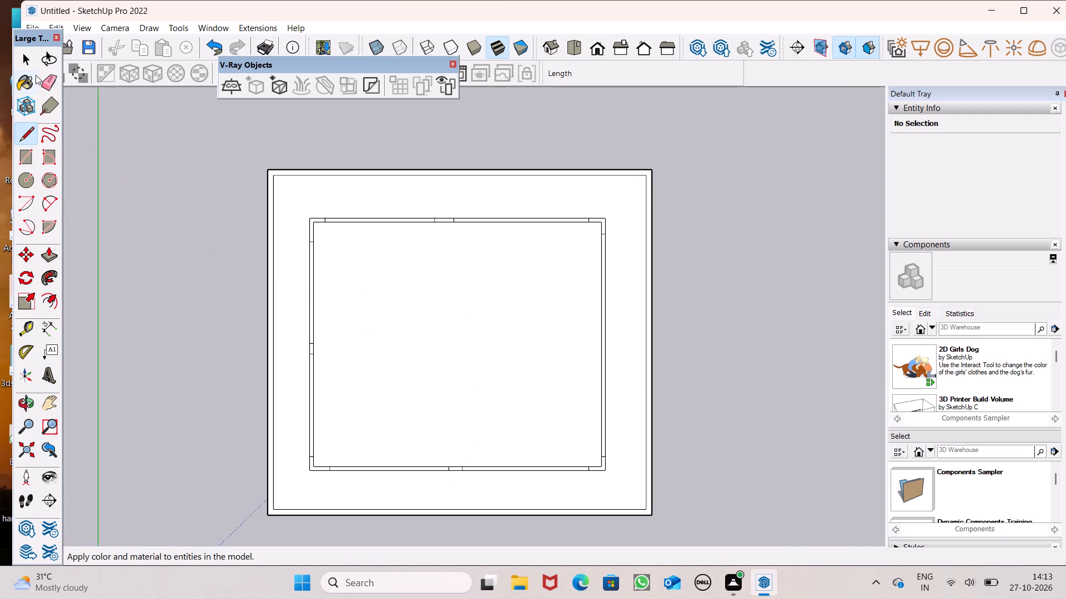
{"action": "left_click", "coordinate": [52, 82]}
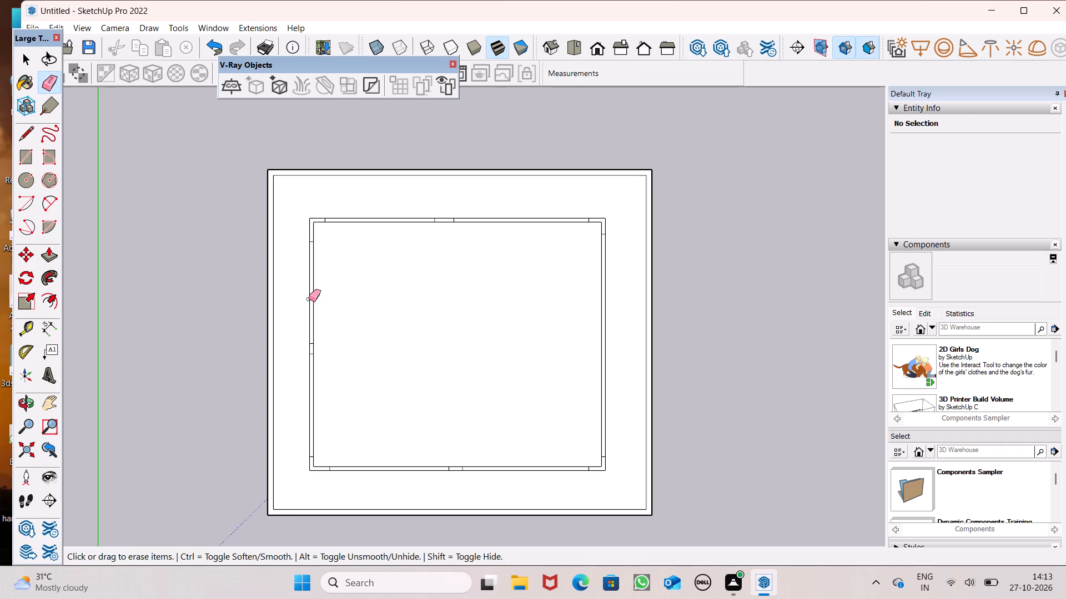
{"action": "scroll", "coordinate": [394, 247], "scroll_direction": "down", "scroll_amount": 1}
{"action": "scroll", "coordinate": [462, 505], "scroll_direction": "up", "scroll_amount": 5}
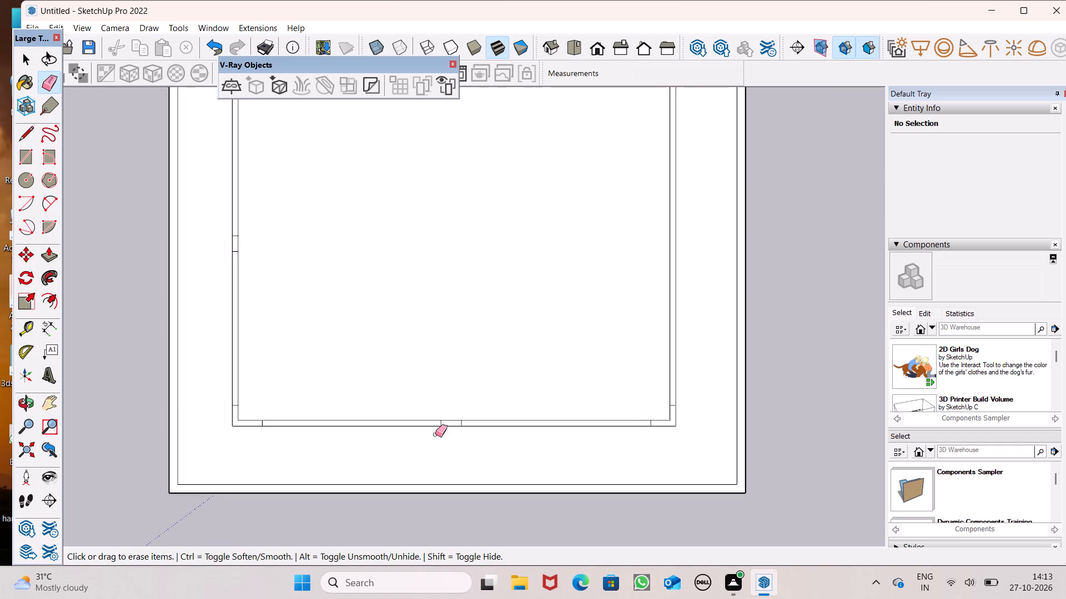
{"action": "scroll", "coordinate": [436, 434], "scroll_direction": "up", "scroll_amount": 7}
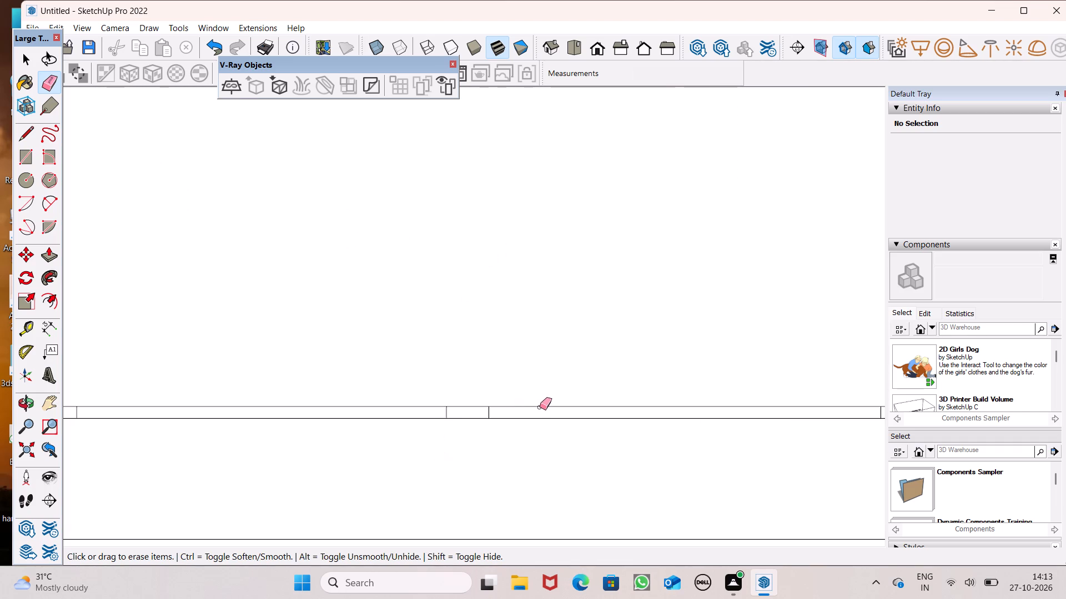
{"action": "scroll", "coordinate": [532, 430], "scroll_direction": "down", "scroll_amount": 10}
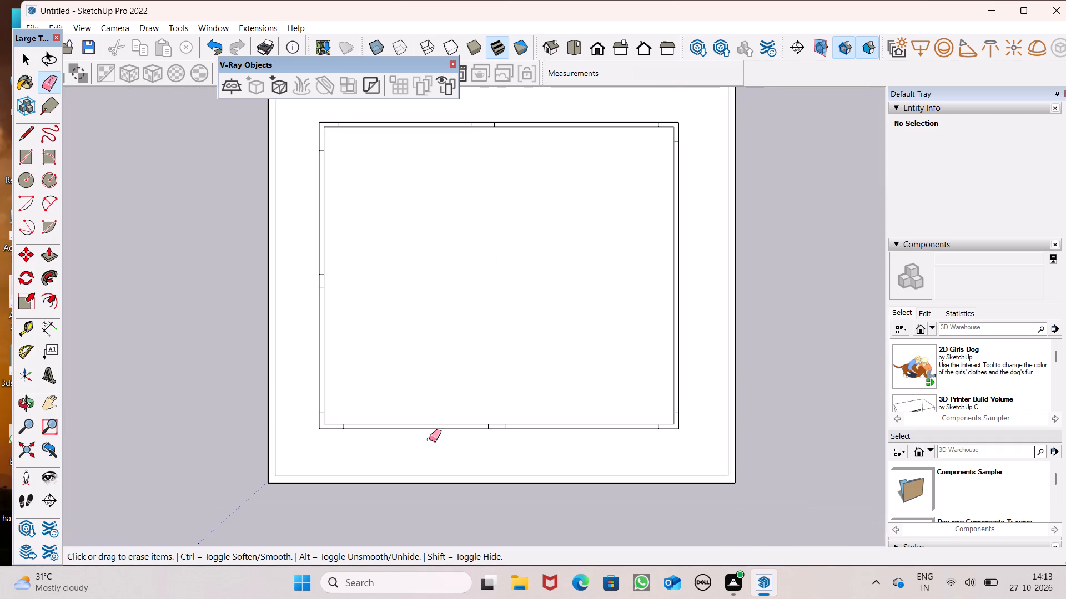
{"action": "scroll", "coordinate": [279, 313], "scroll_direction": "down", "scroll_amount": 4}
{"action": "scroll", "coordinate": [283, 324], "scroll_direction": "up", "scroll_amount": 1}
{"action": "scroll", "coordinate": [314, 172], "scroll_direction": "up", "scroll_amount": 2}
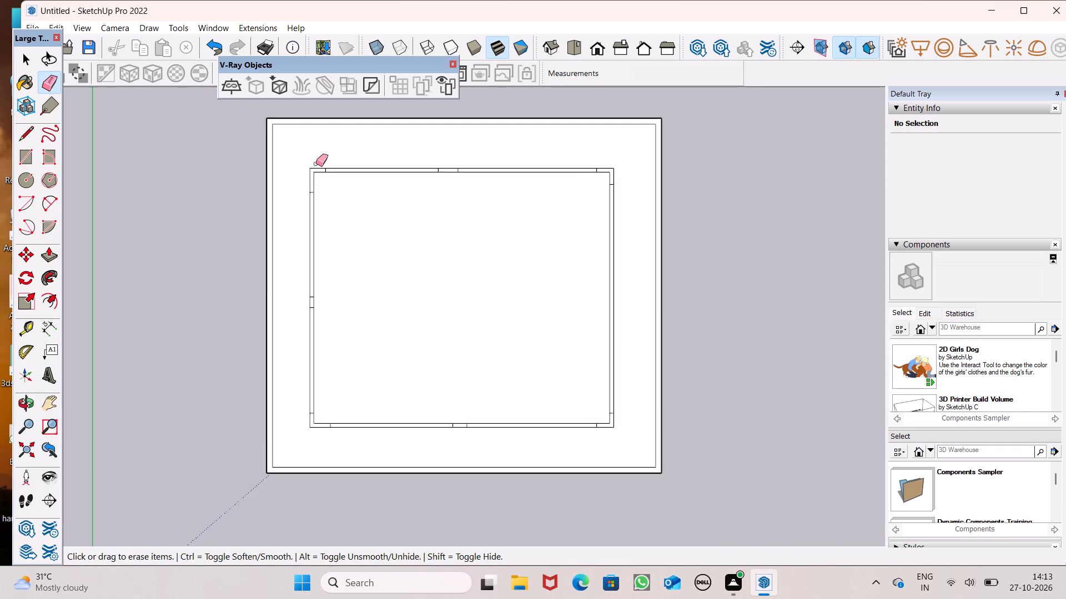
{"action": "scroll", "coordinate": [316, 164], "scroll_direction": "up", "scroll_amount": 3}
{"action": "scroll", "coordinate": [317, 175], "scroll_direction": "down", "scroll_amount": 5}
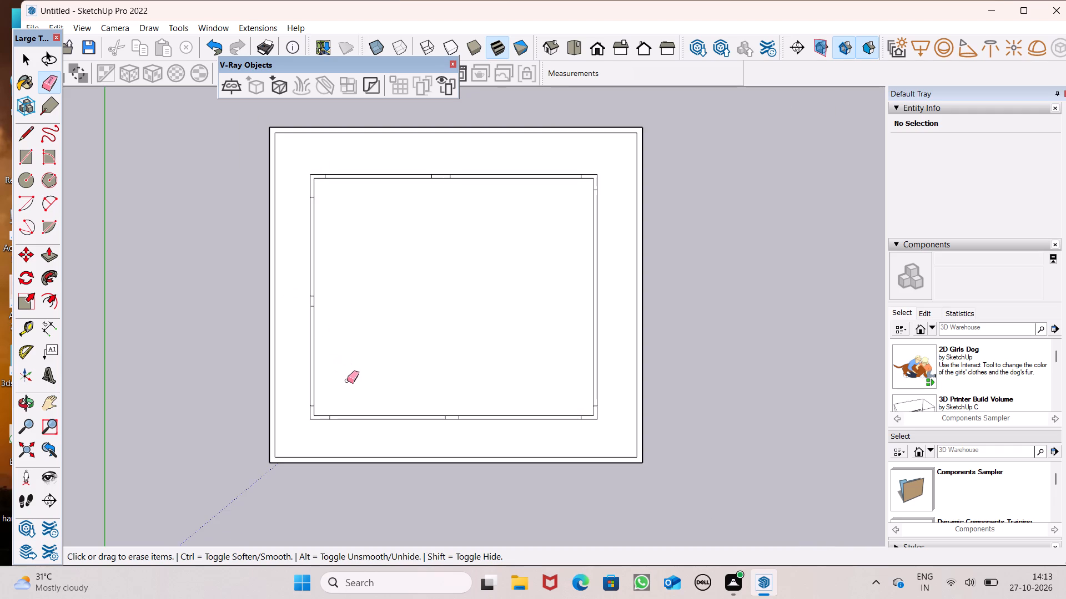
Undo all the cut lines drawn across the inner frame, back to the plain 6" wide continuous frame.
{"action": "key", "text": "ctrl+z"}
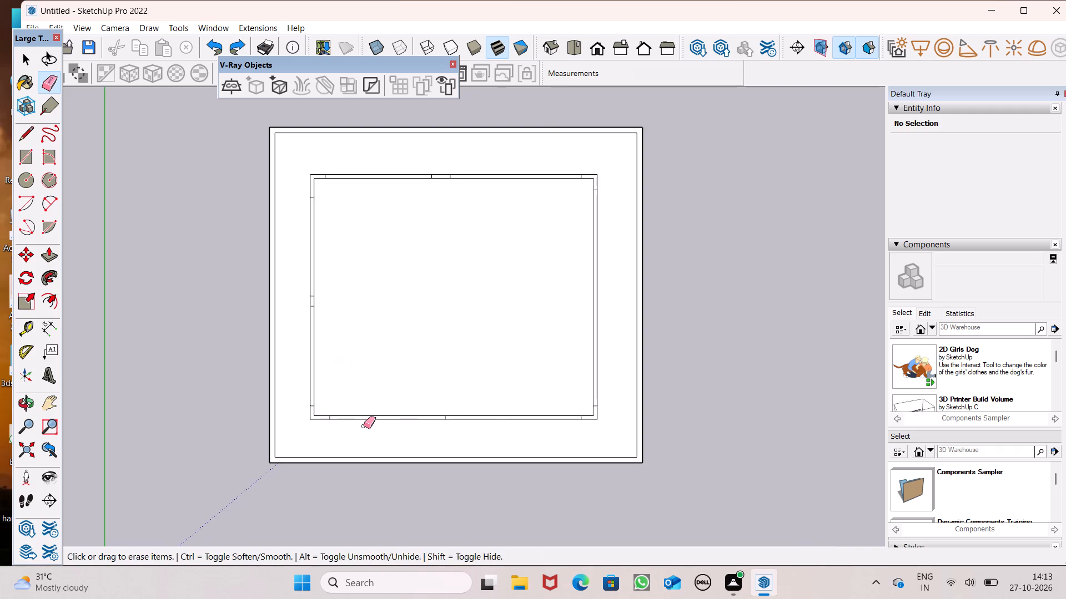
{"action": "key", "text": "ctrl+z"}
{"action": "key", "text": "ctrl+z"}
{"action": "key", "text": "ctrl+z"}
{"action": "key", "text": "ctrl+z"}
{"action": "key", "text": "ctrl+z"}
{"action": "key", "text": "ctrl+z"}
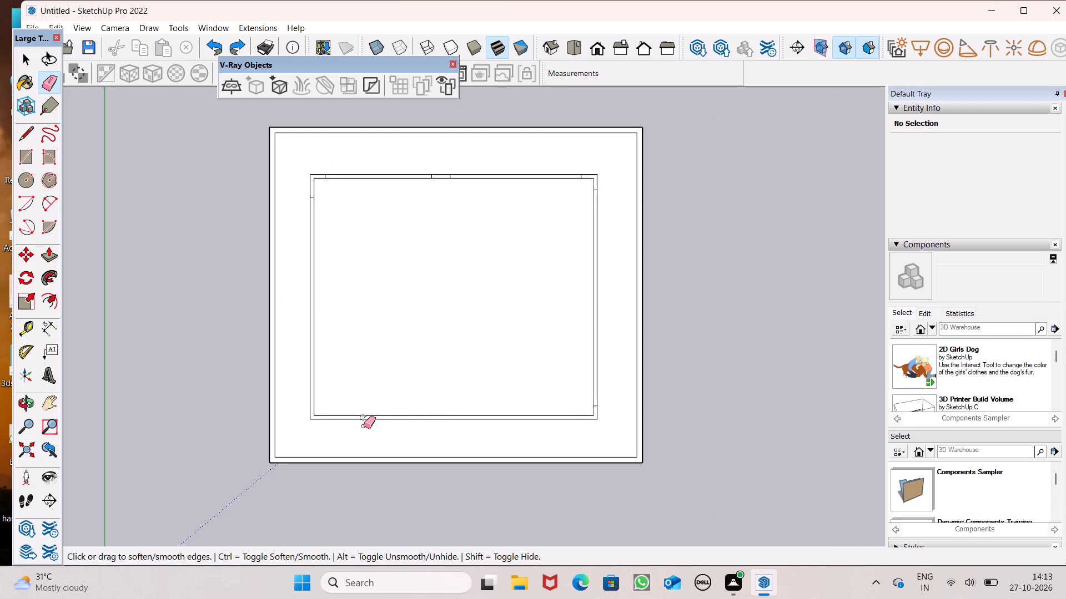
{"action": "key", "text": "ctrl+z"}
{"action": "key", "text": "ctrl+z"}
{"action": "key", "text": "ctrl+z"}
{"action": "key", "text": "ctrl+z"}
{"action": "key", "text": "ctrl+z"}
{"action": "key", "text": "z"}
{"action": "key", "text": "ctrl+z"}
{"action": "key", "text": "ctrl+z"}
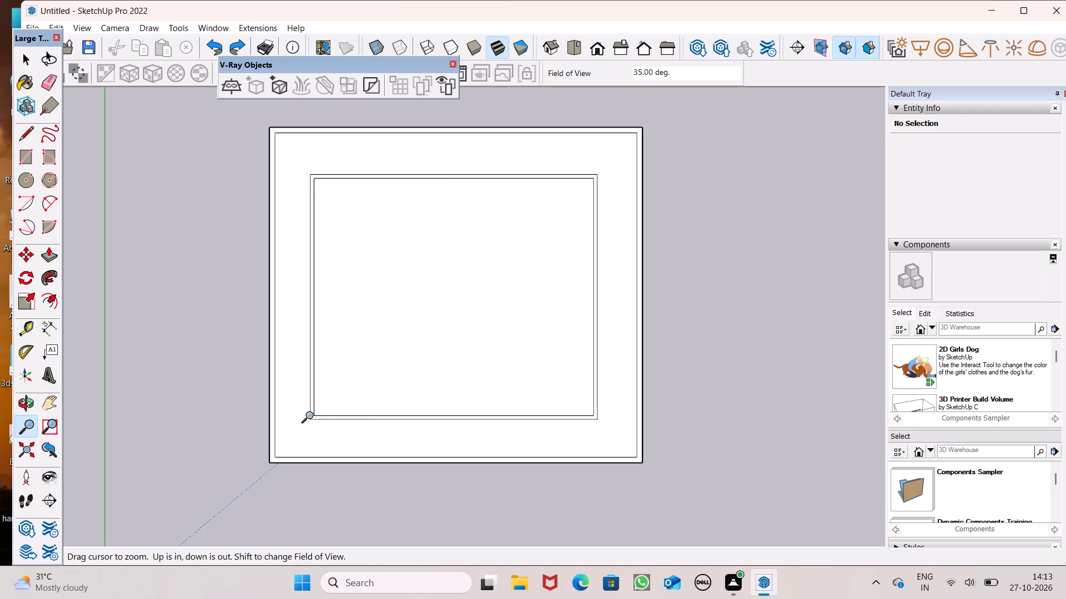
{"action": "key", "text": "space"}
Push/Pull the 6" wide inner frame face up 10' to raise the walls on the slab.
{"action": "left_click", "coordinate": [55, 261]}
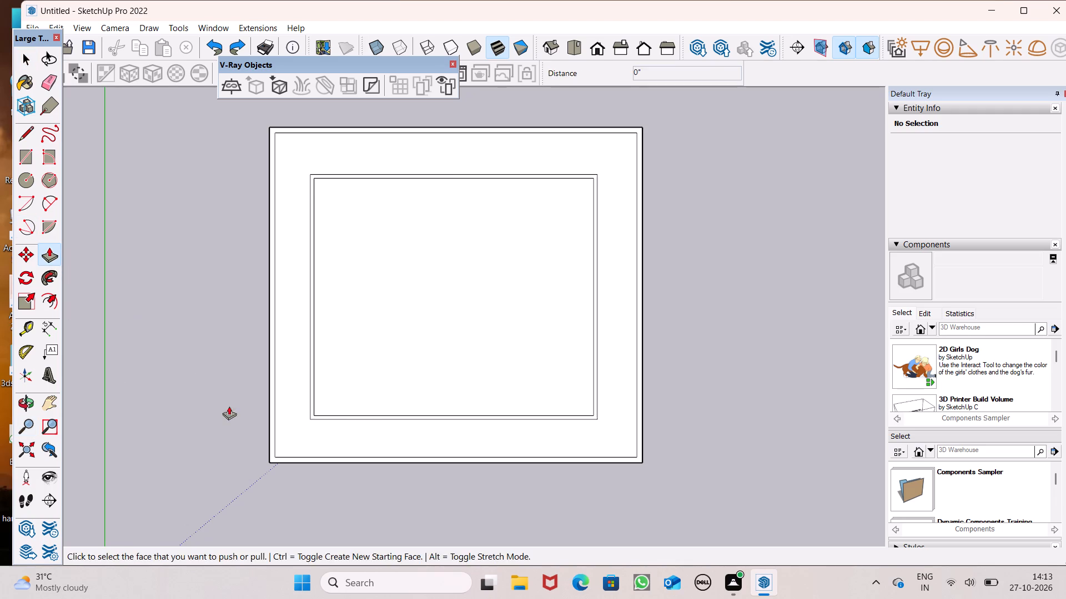
{"action": "middle_click_drag", "start_coordinate": [311, 468], "coordinate": [325, 482]}
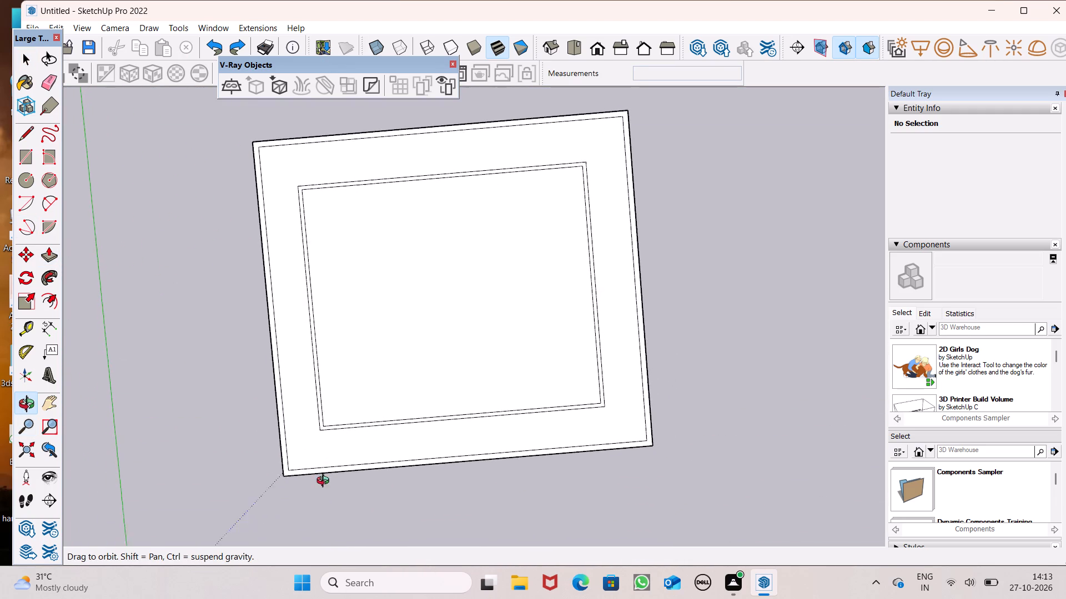
{"action": "middle_click_drag", "start_coordinate": [325, 482], "coordinate": [321, 483]}
{"action": "scroll", "coordinate": [333, 441], "scroll_direction": "up", "scroll_amount": 6}
{"action": "left_click_drag", "start_coordinate": [316, 425], "coordinate": [287, 424]}
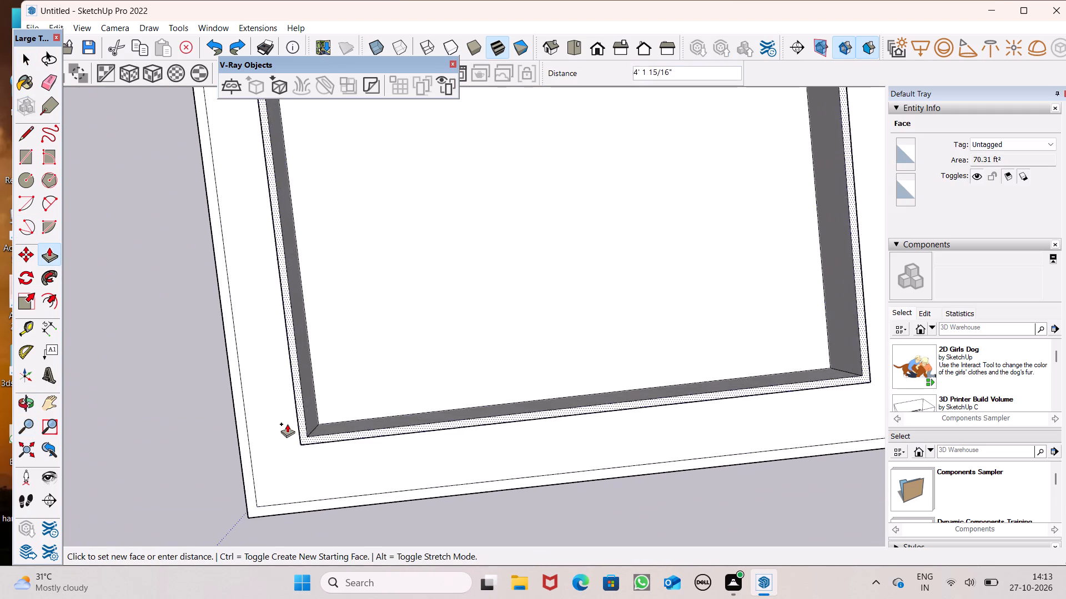
{"action": "left_click_drag", "start_coordinate": [287, 424], "coordinate": [217, 438]}
{"action": "type", "text": "10'"}
{"action": "key", "text": "Return"}
Examine the raised walls and the slab around them from several angles.
{"action": "scroll", "coordinate": [225, 415], "scroll_direction": "down", "scroll_amount": 4}
{"action": "middle_click_drag", "start_coordinate": [279, 373], "coordinate": [247, 225]}
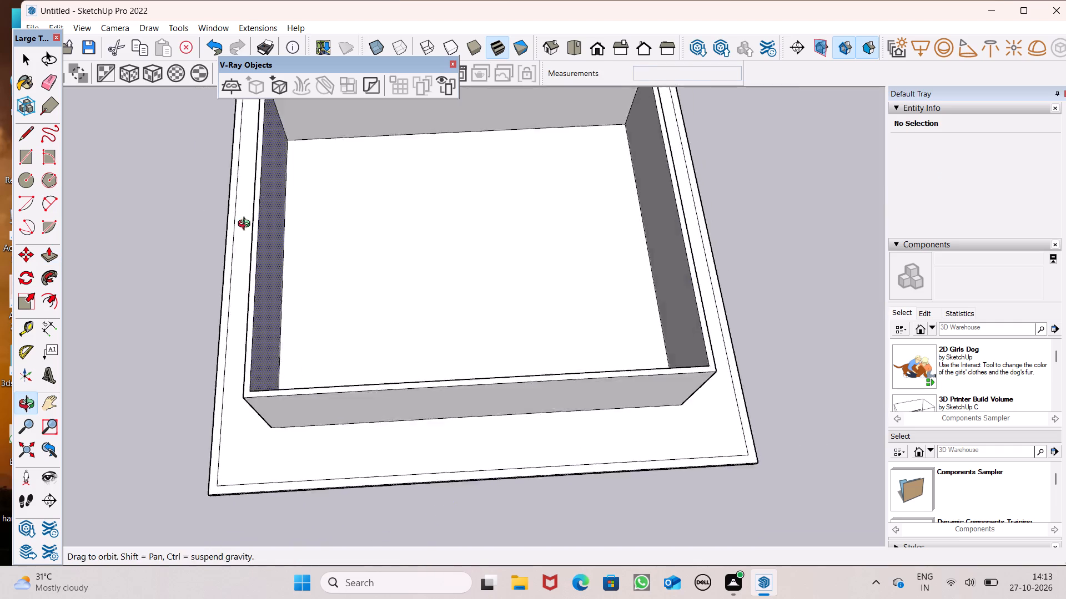
{"action": "middle_click_drag", "start_coordinate": [247, 225], "coordinate": [249, 45]}
{"action": "scroll", "coordinate": [396, 494], "scroll_direction": "up", "scroll_amount": 1}
{"action": "middle_click_drag", "start_coordinate": [399, 492], "coordinate": [329, 464]}
{"action": "scroll", "coordinate": [500, 249], "scroll_direction": "down", "scroll_amount": 4}
{"action": "middle_click_drag", "start_coordinate": [464, 322], "coordinate": [482, 422]}
{"action": "scroll", "coordinate": [482, 422], "scroll_direction": "up", "scroll_amount": 1}
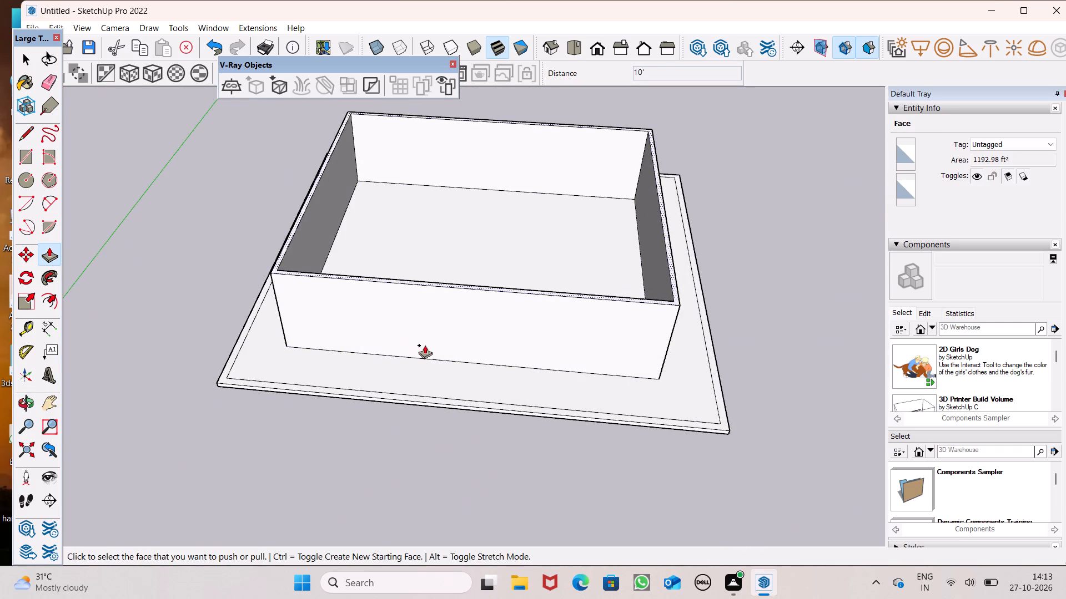
{"action": "scroll", "coordinate": [434, 374], "scroll_direction": "down", "scroll_amount": 2}
{"action": "middle_click_drag", "start_coordinate": [434, 382], "coordinate": [453, 419]}
{"action": "scroll", "coordinate": [318, 287], "scroll_direction": "up", "scroll_amount": 3}
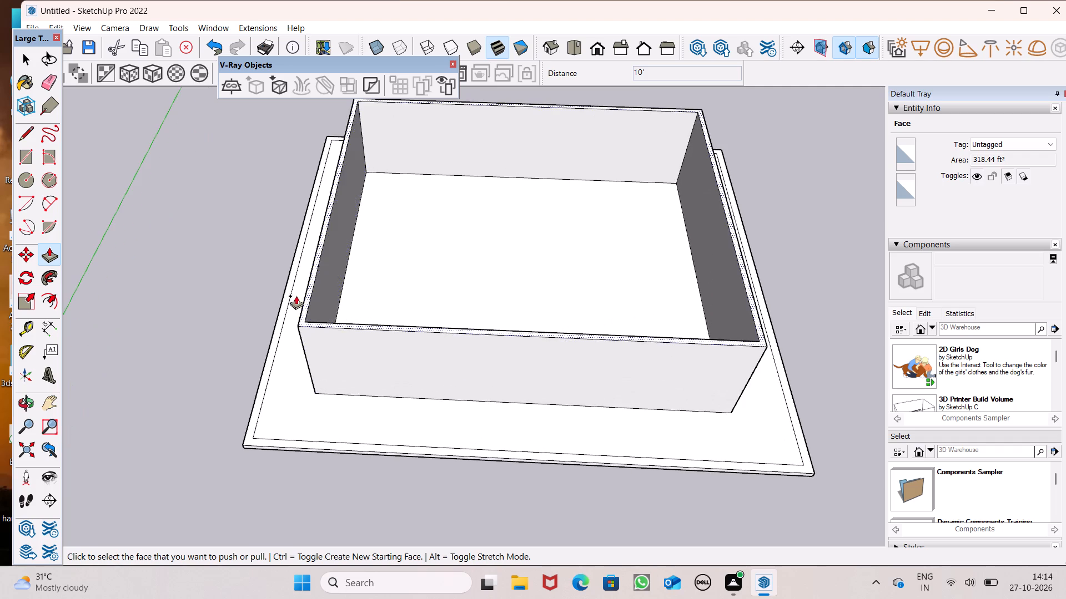
{"action": "scroll", "coordinate": [329, 362], "scroll_direction": "down", "scroll_amount": 5}
{"action": "scroll", "coordinate": [336, 296], "scroll_direction": "up", "scroll_amount": 7}
{"action": "scroll", "coordinate": [359, 435], "scroll_direction": "down", "scroll_amount": 5}
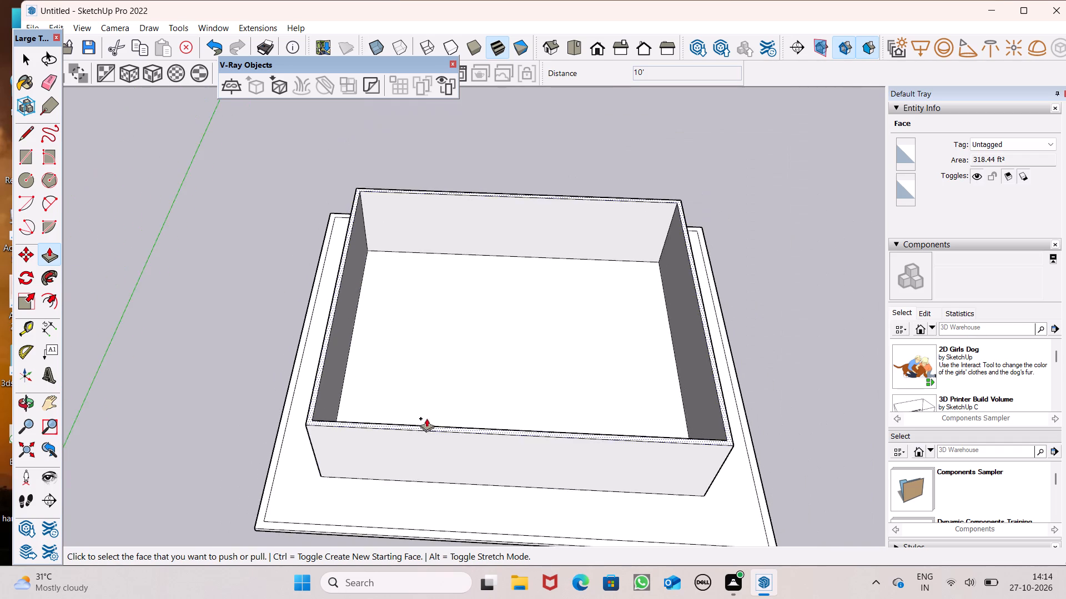
{"action": "middle_click_drag", "start_coordinate": [426, 414], "coordinate": [427, 456]}
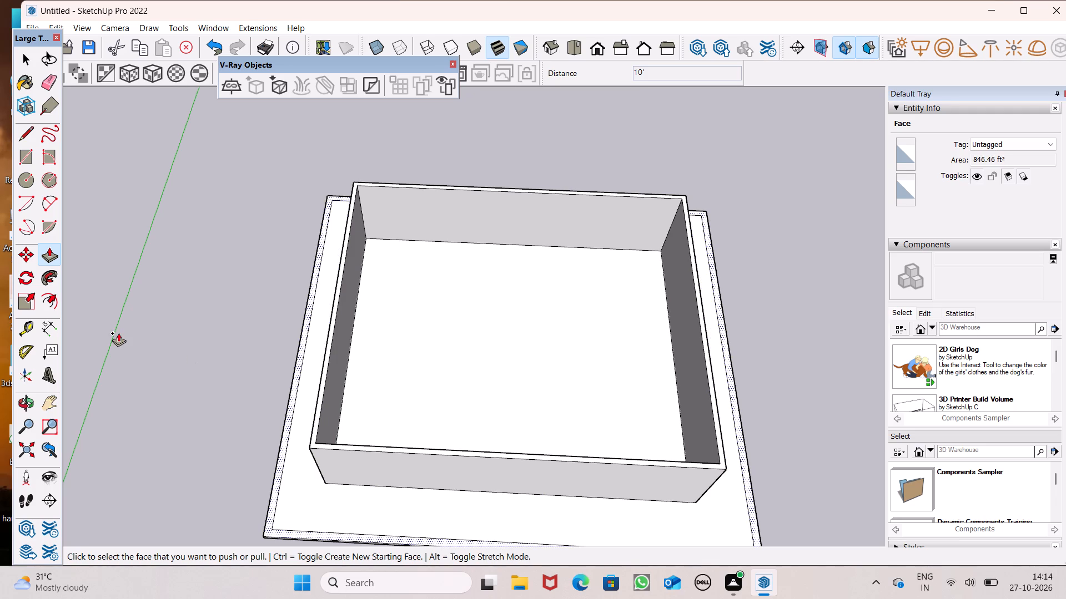
Draw a line about 1' 9" long along the back wall's top inner edge to close the wall opening with a face.
{"action": "left_click", "coordinate": [28, 133]}
{"action": "scroll", "coordinate": [356, 171], "scroll_direction": "up", "scroll_amount": 4}
{"action": "left_click", "coordinate": [383, 194]}
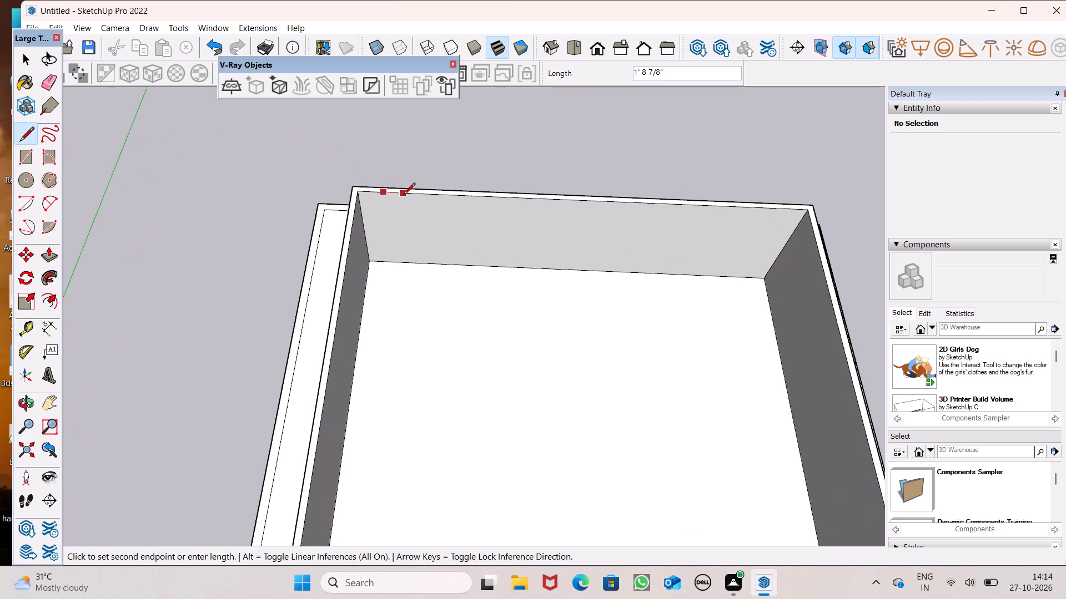
{"action": "left_click", "coordinate": [404, 195]}
{"action": "scroll", "coordinate": [363, 204], "scroll_direction": "down", "scroll_amount": 4}
Push/Pull the large top face between the walls by 6" to give the roof its thickness.
{"action": "left_click", "coordinate": [41, 260]}
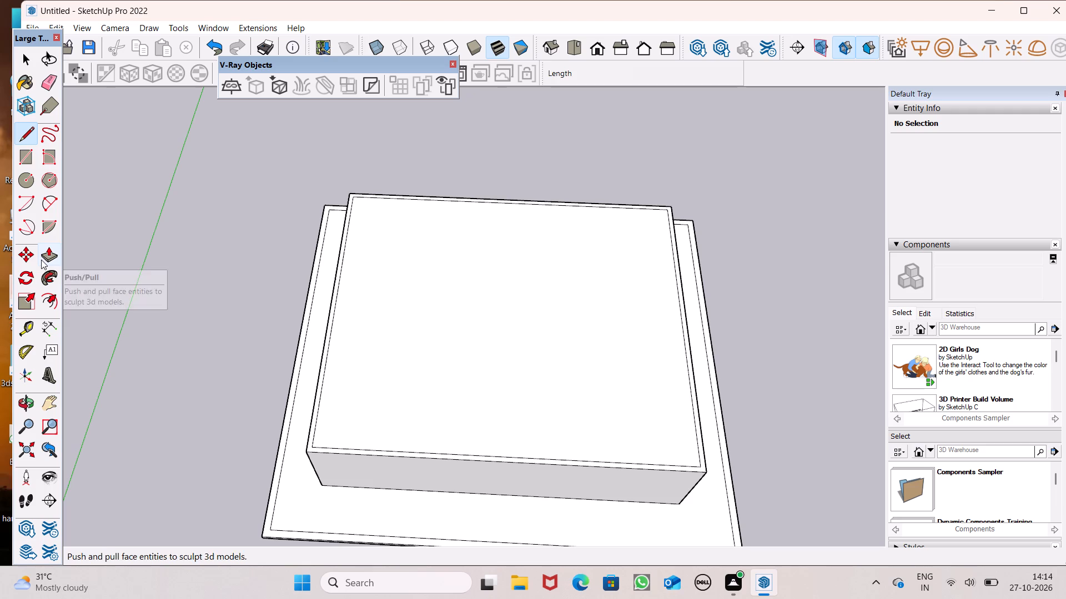
{"action": "type", "text": ".."}
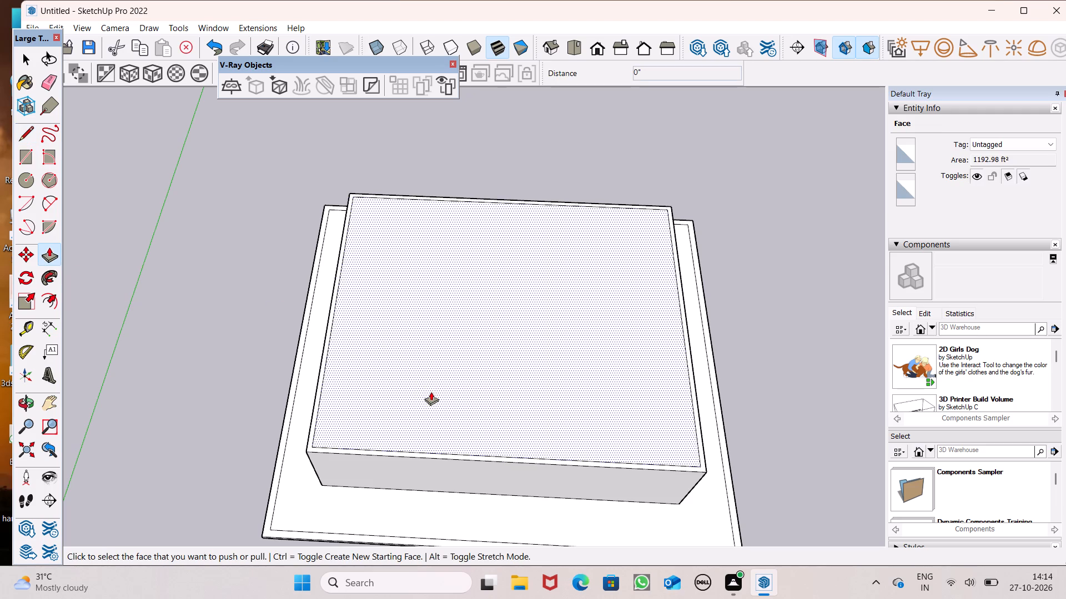
{"action": "key", "text": "period"}
{"action": "scroll", "coordinate": [360, 430], "scroll_direction": "up", "scroll_amount": 4}
{"action": "left_click_drag", "start_coordinate": [355, 431], "coordinate": [356, 438]}
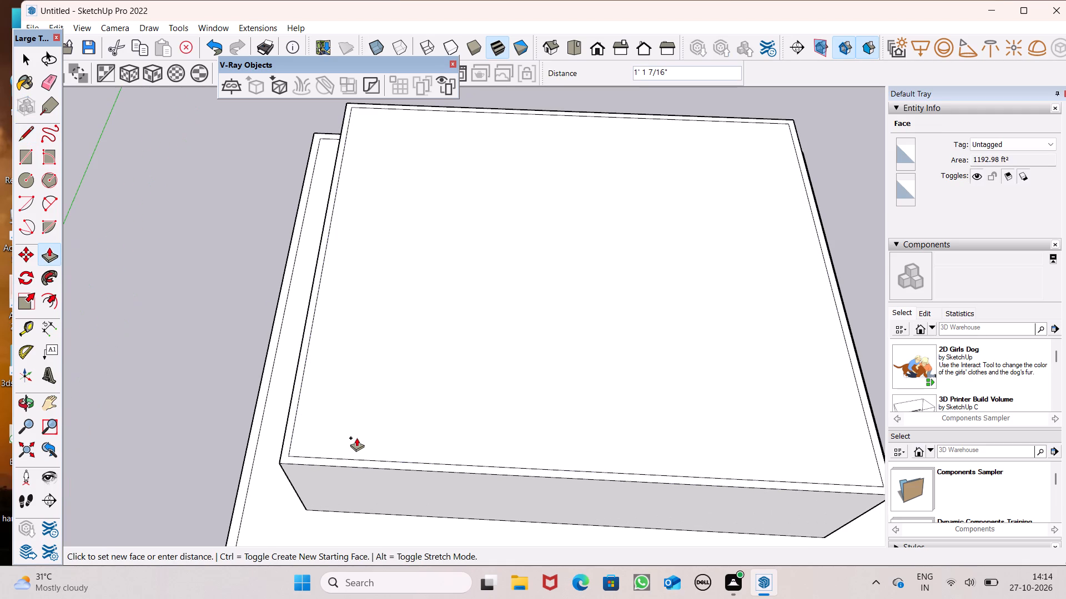
{"action": "left_click_drag", "start_coordinate": [356, 438], "coordinate": [360, 440]}
{"action": "key", "text": "6"}
{"action": "key", "text": "shift+quotedbl"}
{"action": "key", "text": "Return"}
{"action": "scroll", "coordinate": [319, 321], "scroll_direction": "down", "scroll_amount": 6}
{"action": "key", "text": "space"}
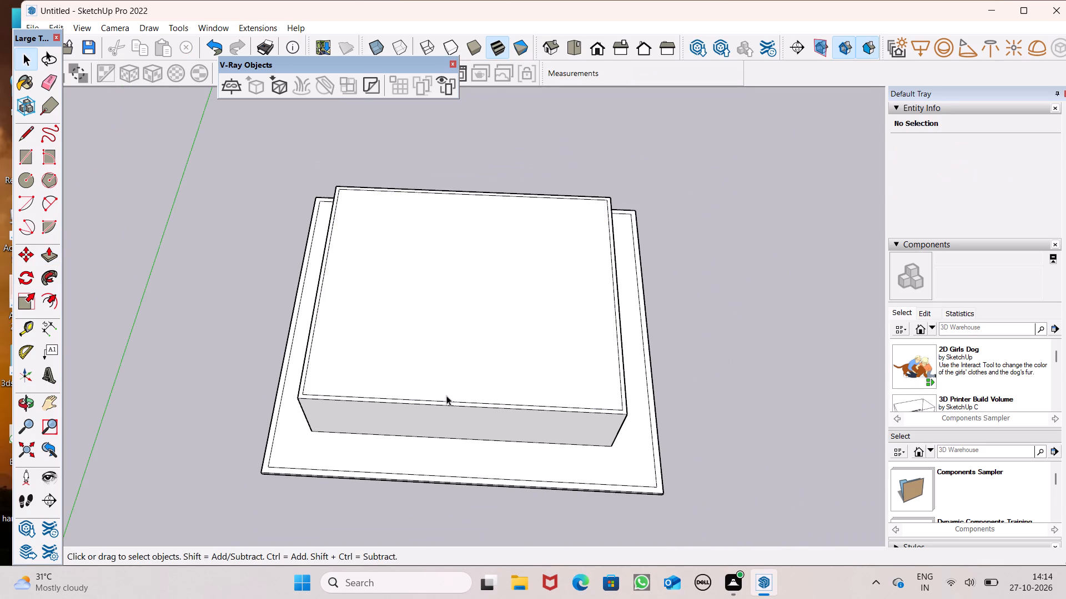
Examine the closed roof, the walls and the slab edges from the front and above.
{"action": "scroll", "coordinate": [446, 402], "scroll_direction": "down", "scroll_amount": 2}
{"action": "middle_click_drag", "start_coordinate": [440, 413], "coordinate": [440, 367]}
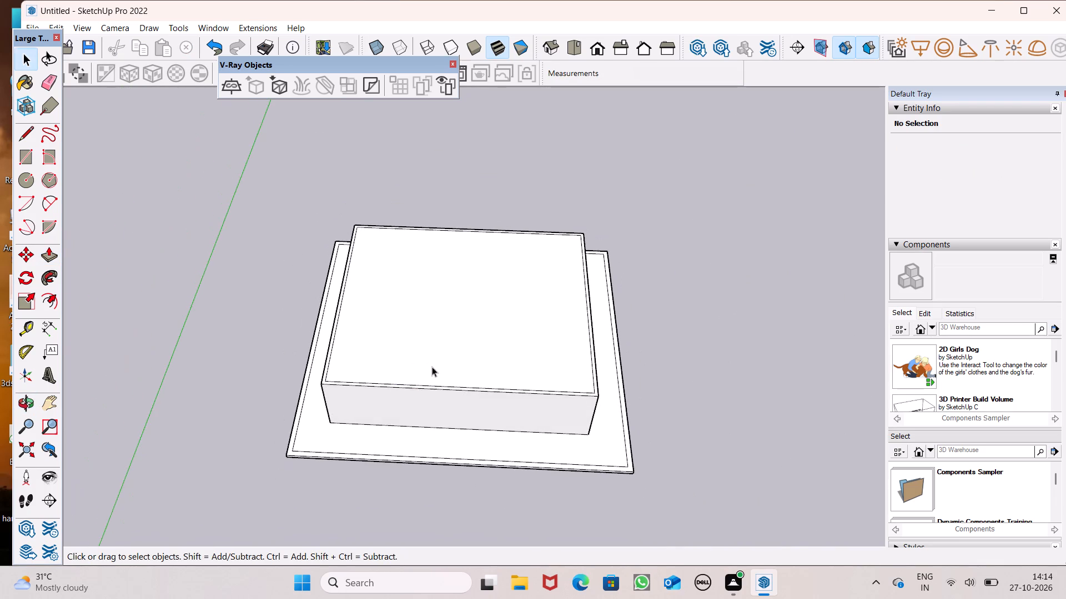
{"action": "scroll", "coordinate": [405, 362], "scroll_direction": "up", "scroll_amount": 4}
{"action": "scroll", "coordinate": [343, 368], "scroll_direction": "down", "scroll_amount": 4}
{"action": "middle_click_drag", "start_coordinate": [438, 378], "coordinate": [441, 446]}
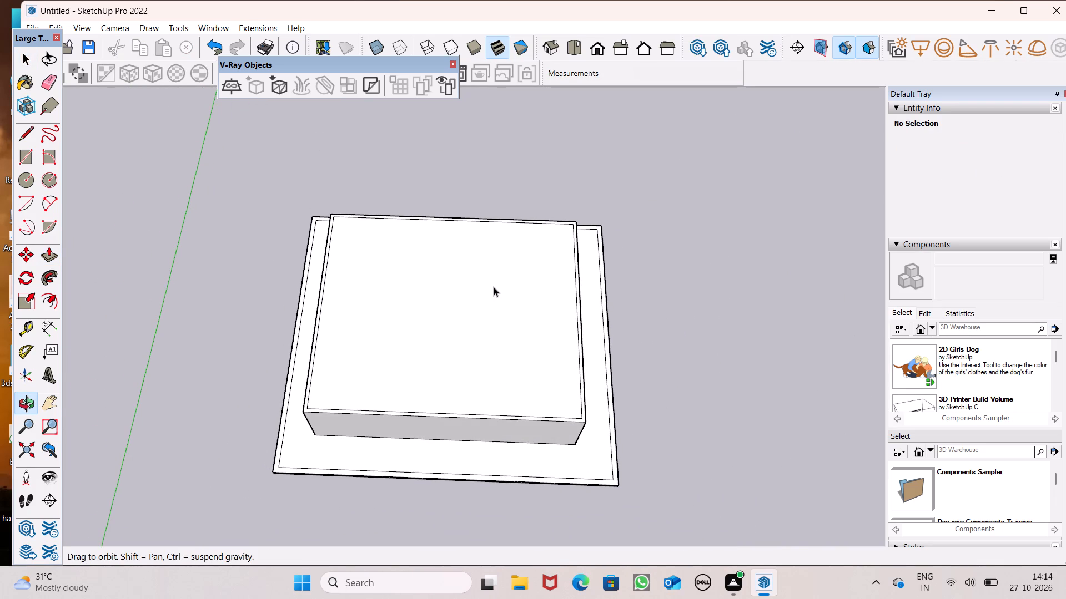
{"action": "middle_click_drag", "start_coordinate": [326, 390], "coordinate": [365, 433]}
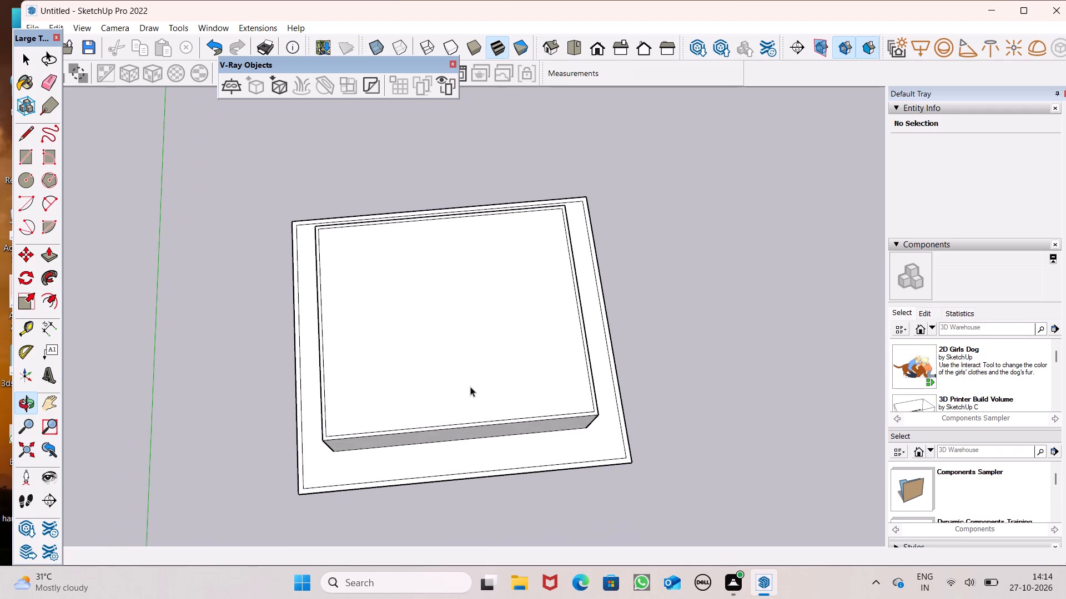
{"action": "scroll", "coordinate": [539, 395], "scroll_direction": "up", "scroll_amount": 1}
{"action": "middle_click_drag", "start_coordinate": [539, 395], "coordinate": [513, 404]}
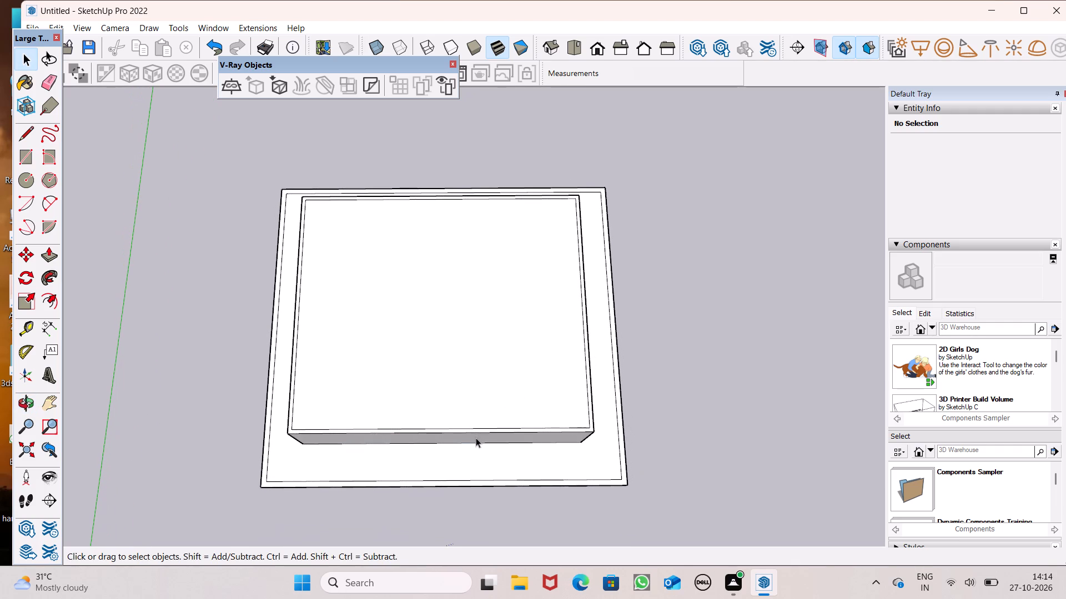
{"action": "middle_click_drag", "start_coordinate": [475, 436], "coordinate": [475, 458]}
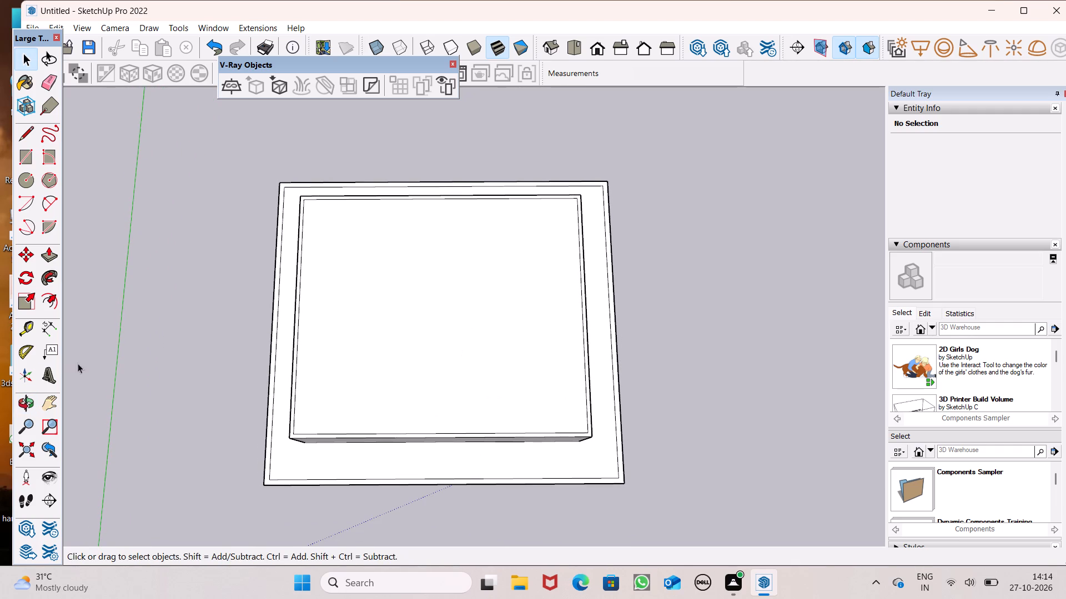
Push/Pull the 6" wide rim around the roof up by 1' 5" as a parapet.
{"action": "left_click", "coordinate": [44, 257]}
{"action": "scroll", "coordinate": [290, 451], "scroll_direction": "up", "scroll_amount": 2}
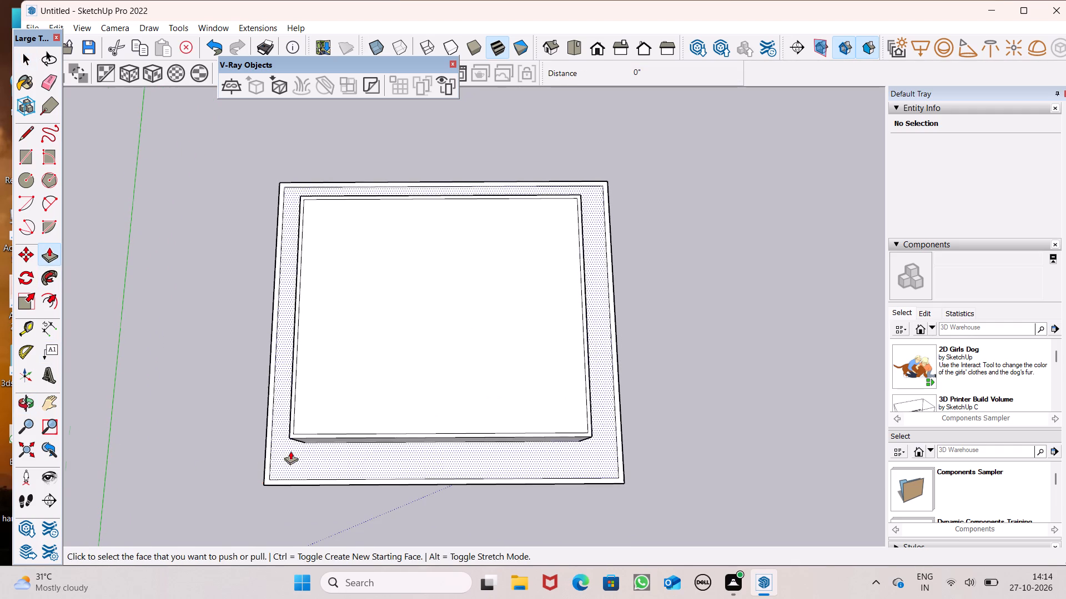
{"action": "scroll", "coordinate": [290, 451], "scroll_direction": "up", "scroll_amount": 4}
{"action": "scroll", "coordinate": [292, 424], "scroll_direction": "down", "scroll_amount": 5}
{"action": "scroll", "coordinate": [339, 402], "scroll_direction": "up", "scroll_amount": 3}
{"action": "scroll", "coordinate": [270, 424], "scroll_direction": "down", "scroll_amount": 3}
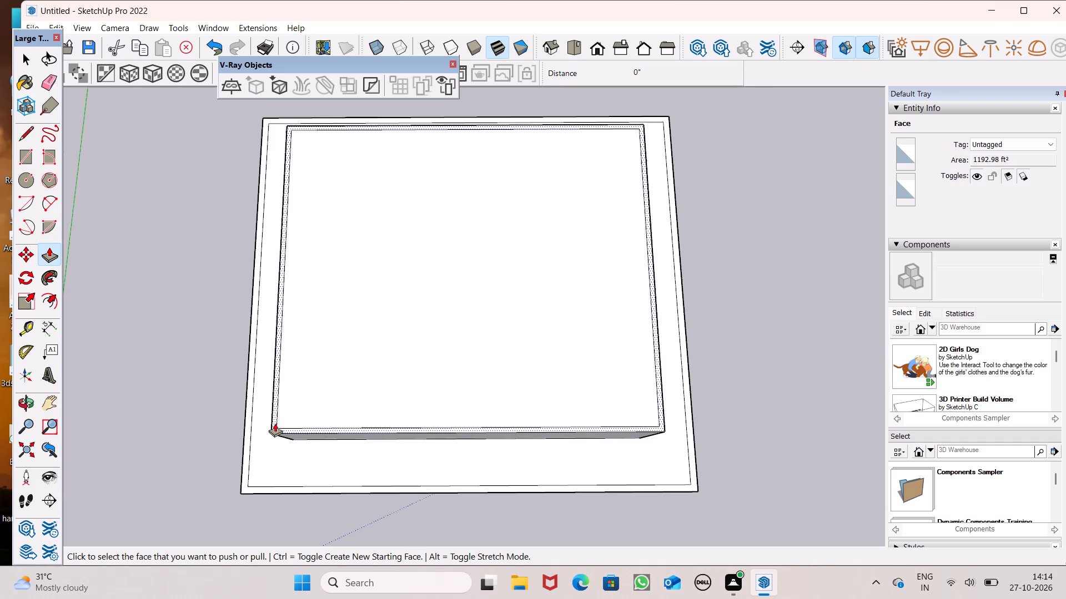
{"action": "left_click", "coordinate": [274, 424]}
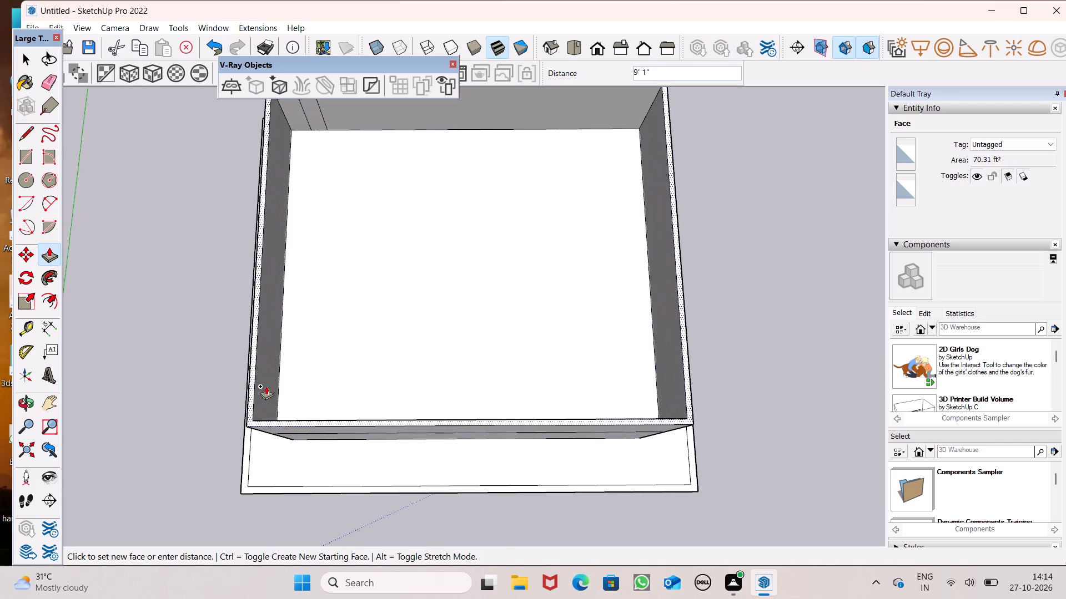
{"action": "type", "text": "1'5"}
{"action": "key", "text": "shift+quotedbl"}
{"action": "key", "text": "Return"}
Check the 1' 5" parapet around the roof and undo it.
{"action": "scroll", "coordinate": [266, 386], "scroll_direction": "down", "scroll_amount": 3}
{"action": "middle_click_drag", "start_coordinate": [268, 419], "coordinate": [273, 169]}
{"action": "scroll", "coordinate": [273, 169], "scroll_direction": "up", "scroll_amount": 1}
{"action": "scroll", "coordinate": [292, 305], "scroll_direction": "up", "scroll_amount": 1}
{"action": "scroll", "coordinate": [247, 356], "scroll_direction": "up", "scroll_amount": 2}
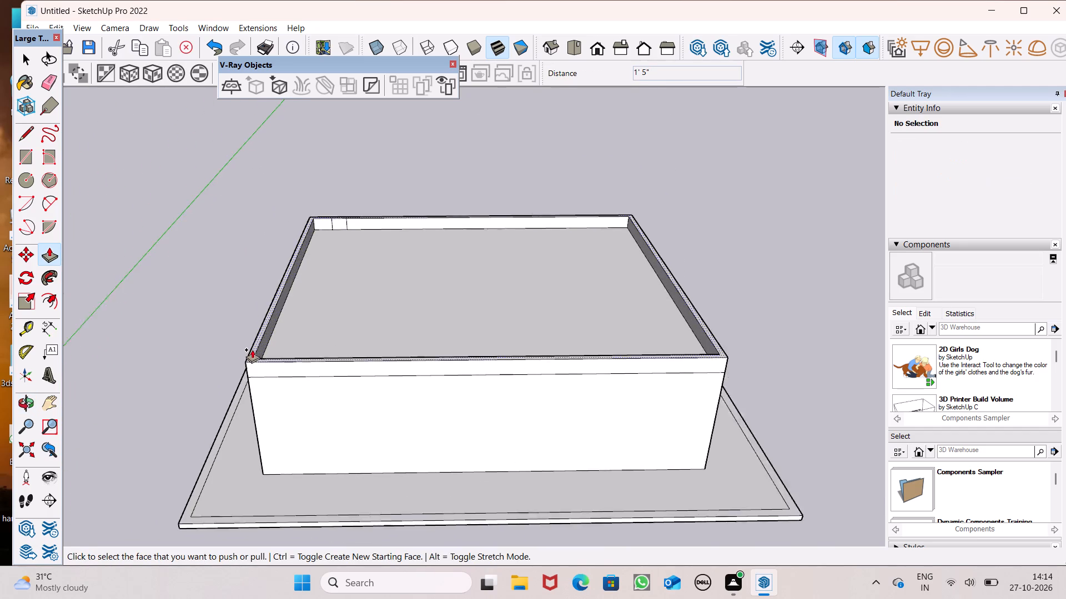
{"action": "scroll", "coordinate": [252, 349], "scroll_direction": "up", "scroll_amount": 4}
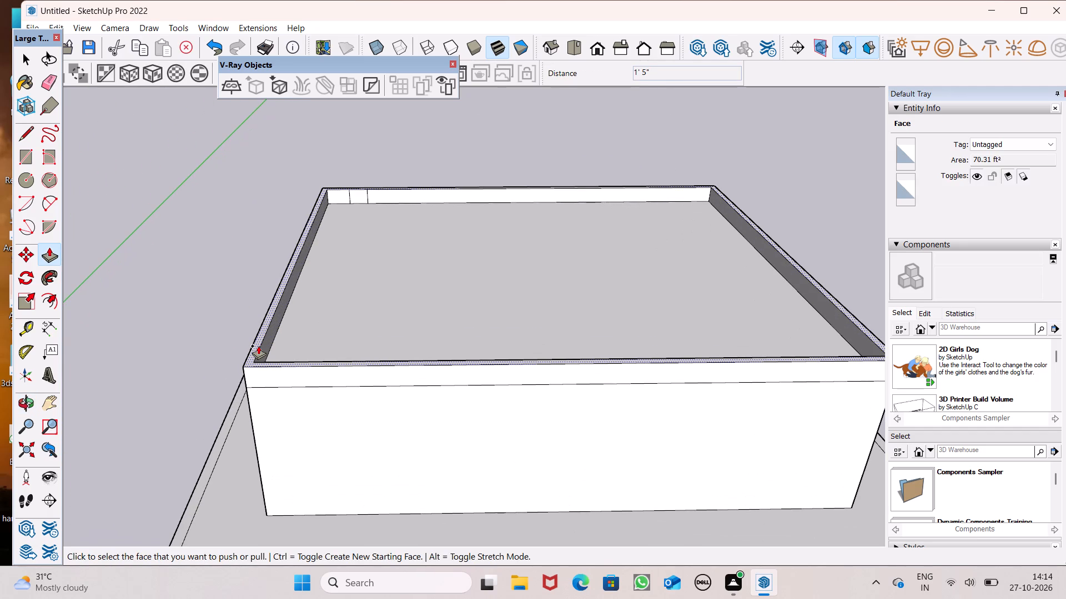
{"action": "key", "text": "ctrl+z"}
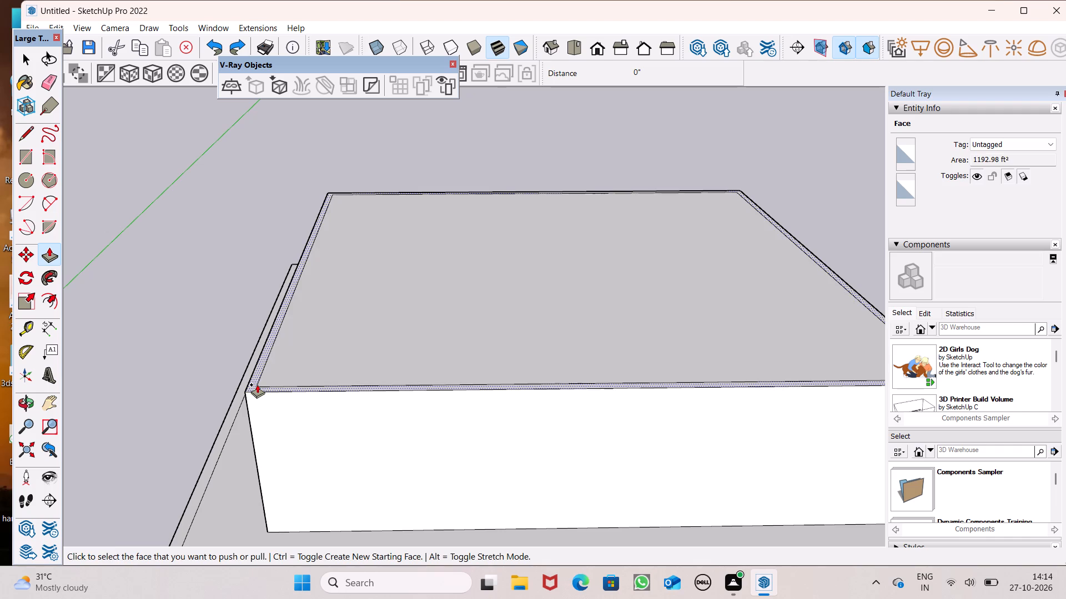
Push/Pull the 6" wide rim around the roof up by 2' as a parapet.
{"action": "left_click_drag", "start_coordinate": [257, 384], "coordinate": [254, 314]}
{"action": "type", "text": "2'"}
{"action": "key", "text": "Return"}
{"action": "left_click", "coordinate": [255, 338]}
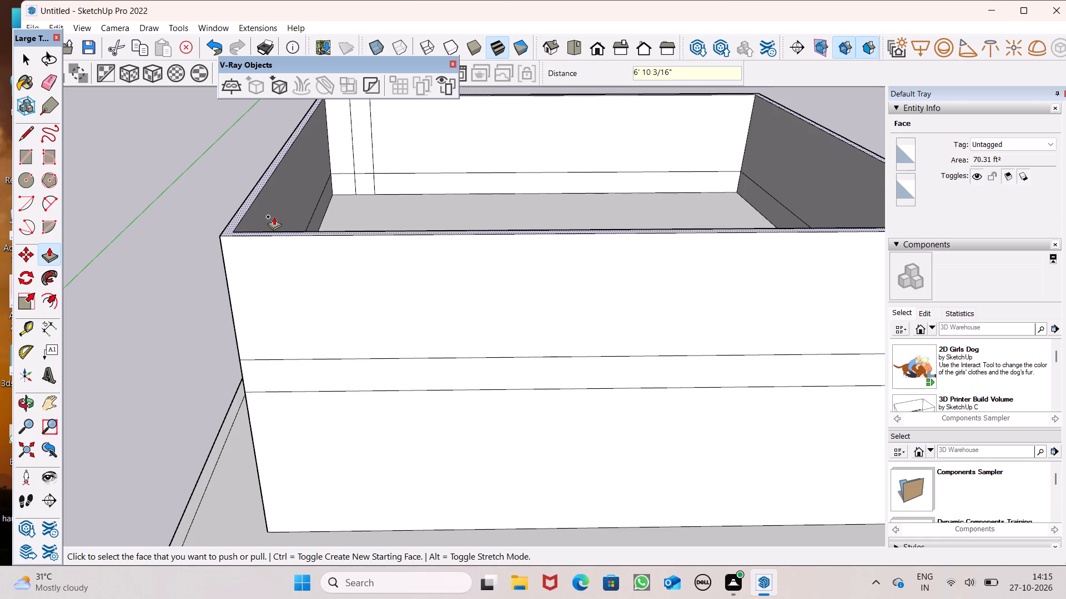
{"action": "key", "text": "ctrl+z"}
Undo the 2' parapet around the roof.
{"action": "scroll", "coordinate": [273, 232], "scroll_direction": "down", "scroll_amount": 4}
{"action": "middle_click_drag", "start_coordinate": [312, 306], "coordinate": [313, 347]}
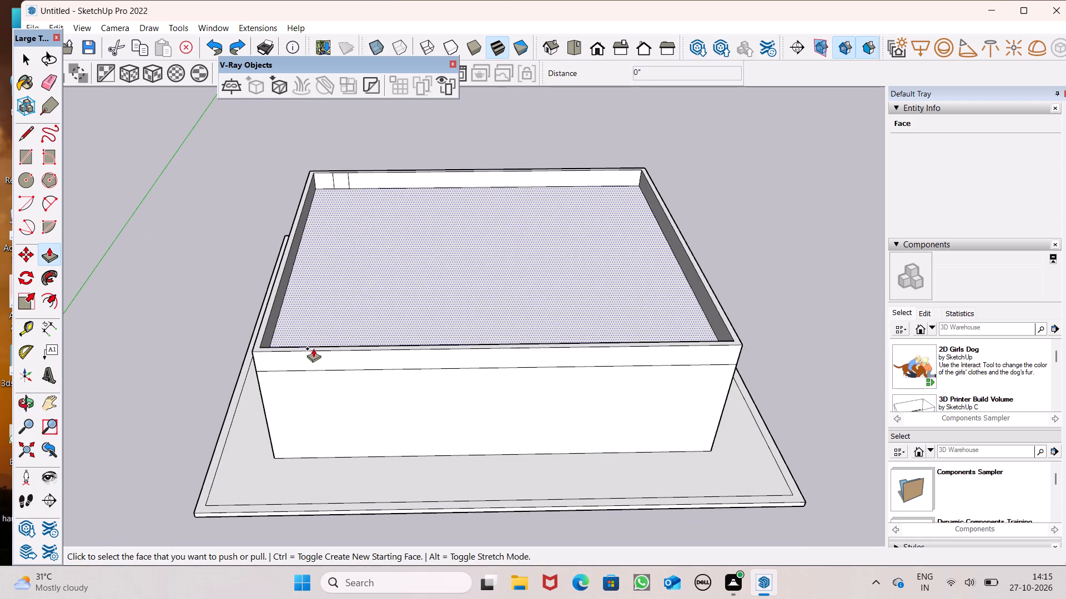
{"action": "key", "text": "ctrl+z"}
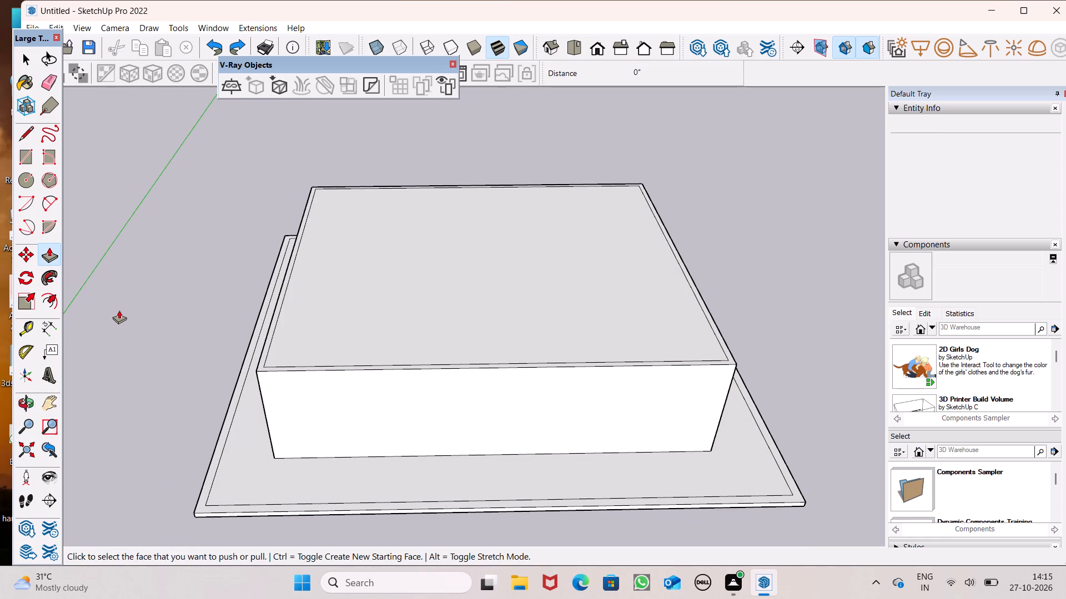
Place a guide across the roof parallel to the front inner rim line, about 1' 5" in from it, with the Tape Measure.
{"action": "scroll", "coordinate": [111, 328], "scroll_direction": "down", "scroll_amount": 1}
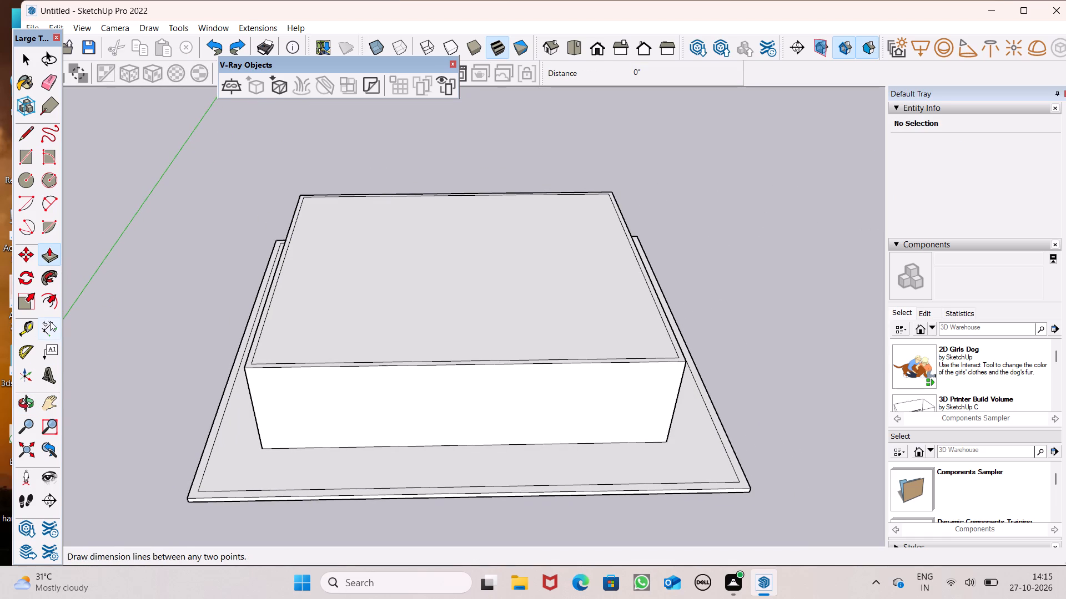
{"action": "left_click", "coordinate": [29, 332]}
{"action": "middle_click_drag", "start_coordinate": [339, 377], "coordinate": [348, 418]}
{"action": "scroll", "coordinate": [348, 418], "scroll_direction": "up", "scroll_amount": 2}
{"action": "middle_click_drag", "start_coordinate": [347, 419], "coordinate": [326, 434]}
{"action": "scroll", "coordinate": [328, 434], "scroll_direction": "up", "scroll_amount": 1}
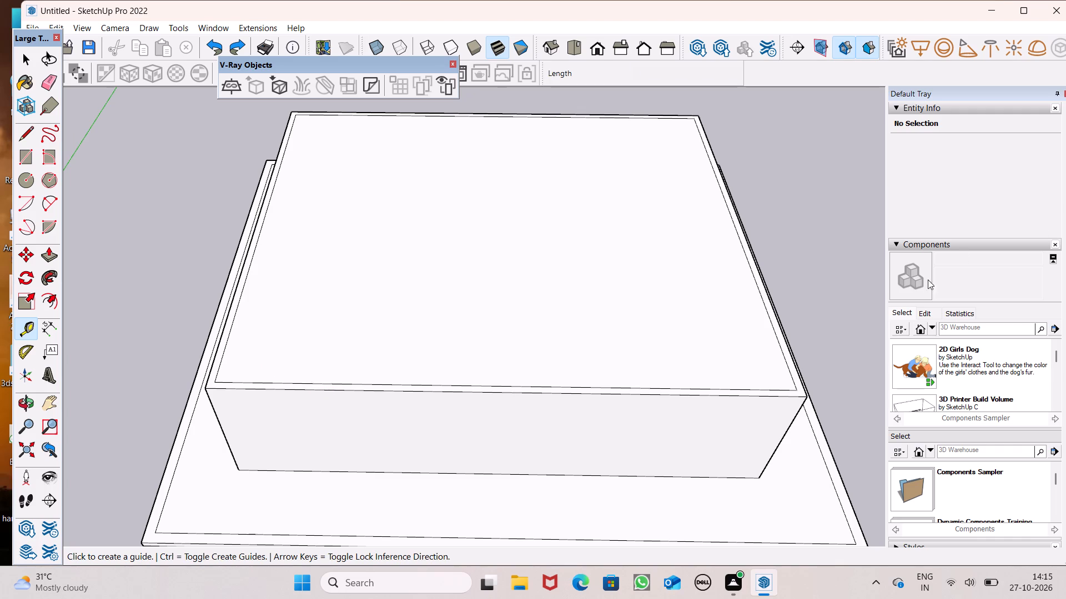
{"action": "scroll", "coordinate": [784, 363], "scroll_direction": "up", "scroll_amount": 3}
{"action": "scroll", "coordinate": [693, 322], "scroll_direction": "down", "scroll_amount": 3}
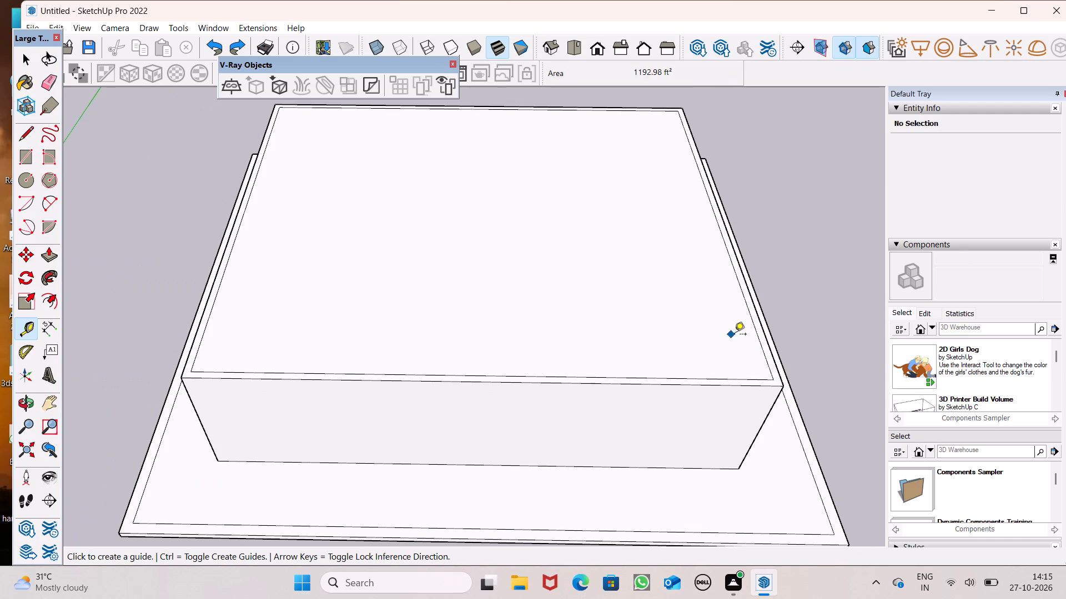
{"action": "scroll", "coordinate": [777, 348], "scroll_direction": "up", "scroll_amount": 4}
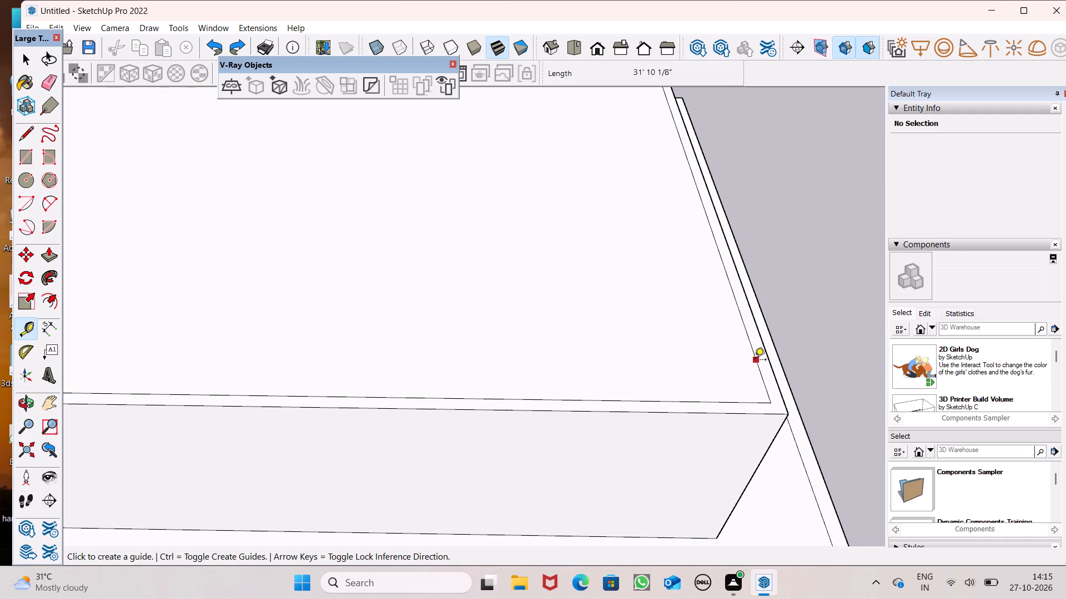
{"action": "scroll", "coordinate": [755, 366], "scroll_direction": "down", "scroll_amount": 5}
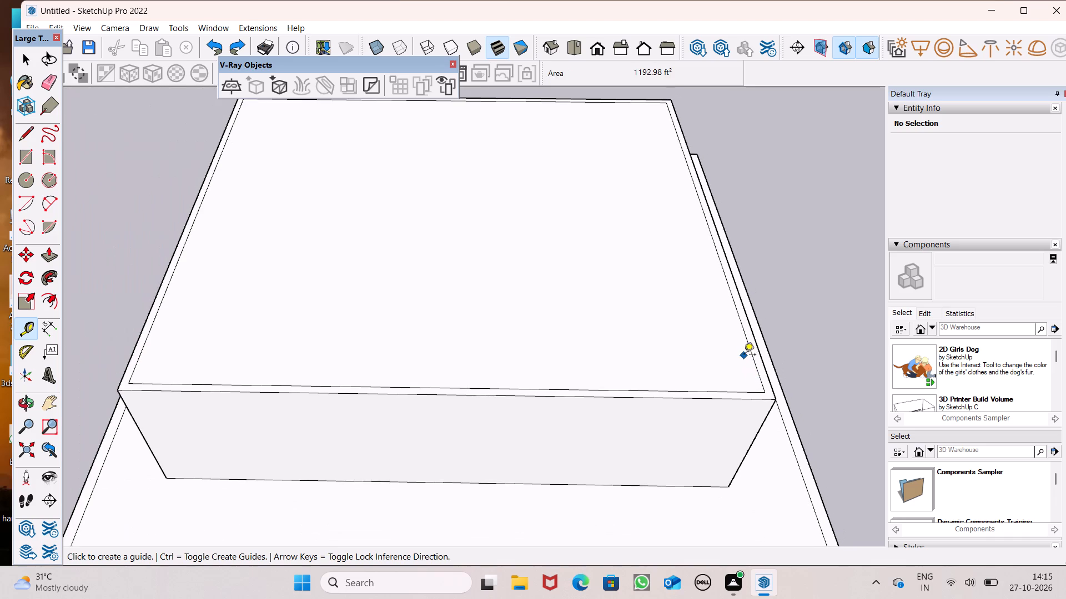
{"action": "scroll", "coordinate": [744, 353], "scroll_direction": "up", "scroll_amount": 4}
{"action": "scroll", "coordinate": [649, 403], "scroll_direction": "down", "scroll_amount": 3}
{"action": "scroll", "coordinate": [495, 340], "scroll_direction": "down", "scroll_amount": 3}
{"action": "scroll", "coordinate": [175, 299], "scroll_direction": "up", "scroll_amount": 6}
{"action": "scroll", "coordinate": [174, 303], "scroll_direction": "down", "scroll_amount": 5}
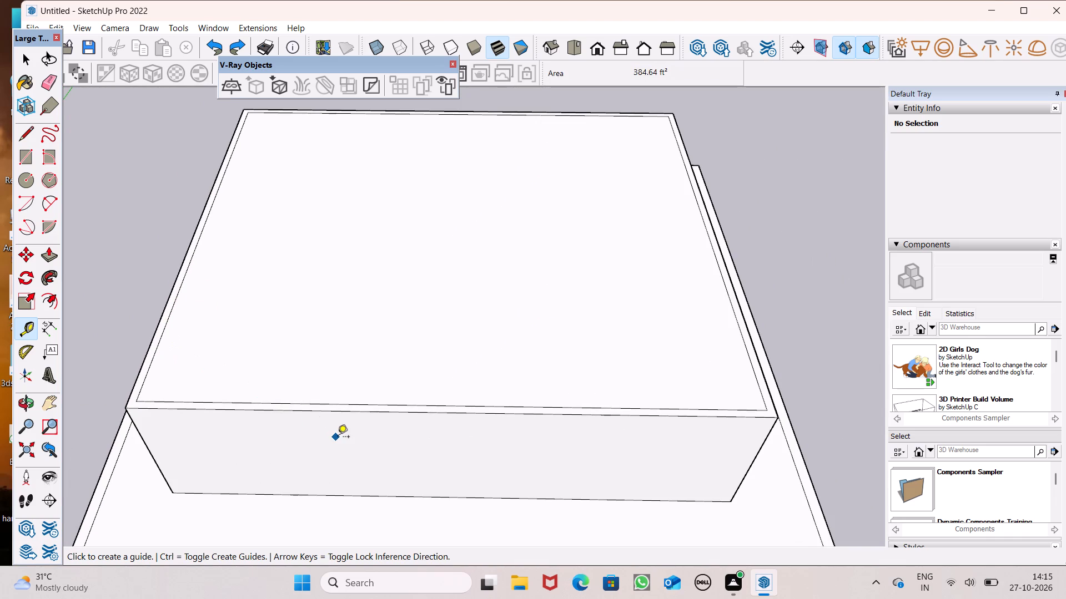
{"action": "scroll", "coordinate": [338, 438], "scroll_direction": "up", "scroll_amount": 1}
{"action": "scroll", "coordinate": [810, 404], "scroll_direction": "up", "scroll_amount": 4}
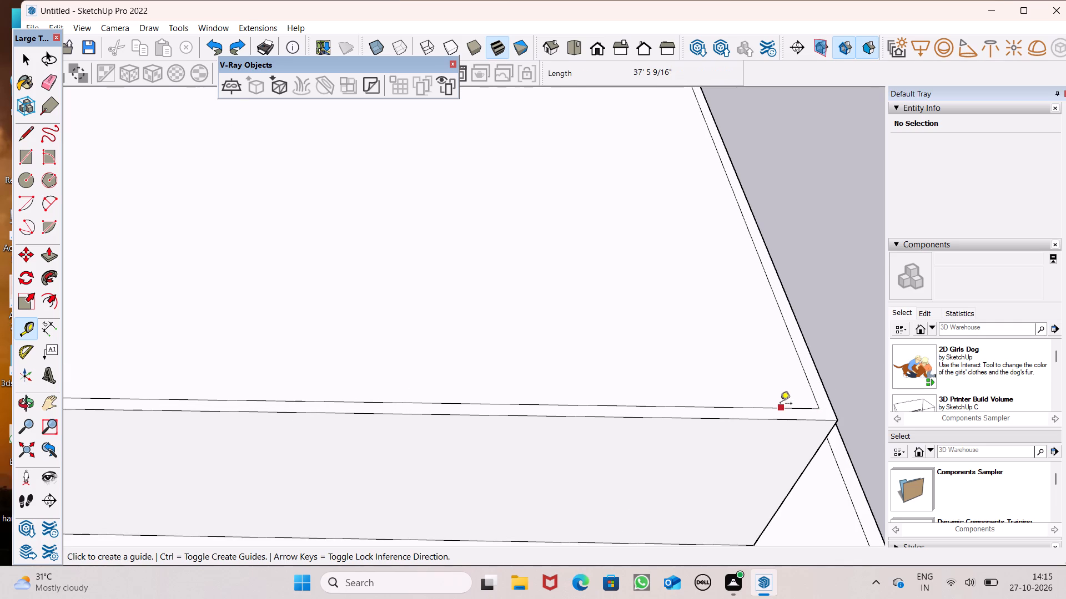
{"action": "left_click", "coordinate": [777, 409]}
{"action": "scroll", "coordinate": [762, 377], "scroll_direction": "down", "scroll_amount": 5}
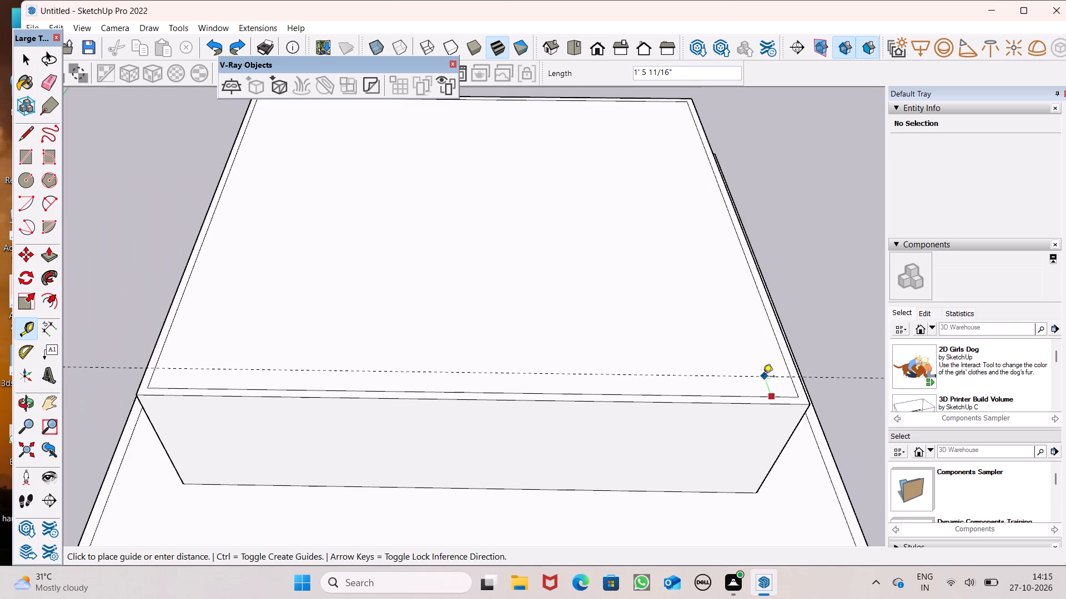
{"action": "middle_click_drag", "start_coordinate": [763, 377], "coordinate": [768, 392]}
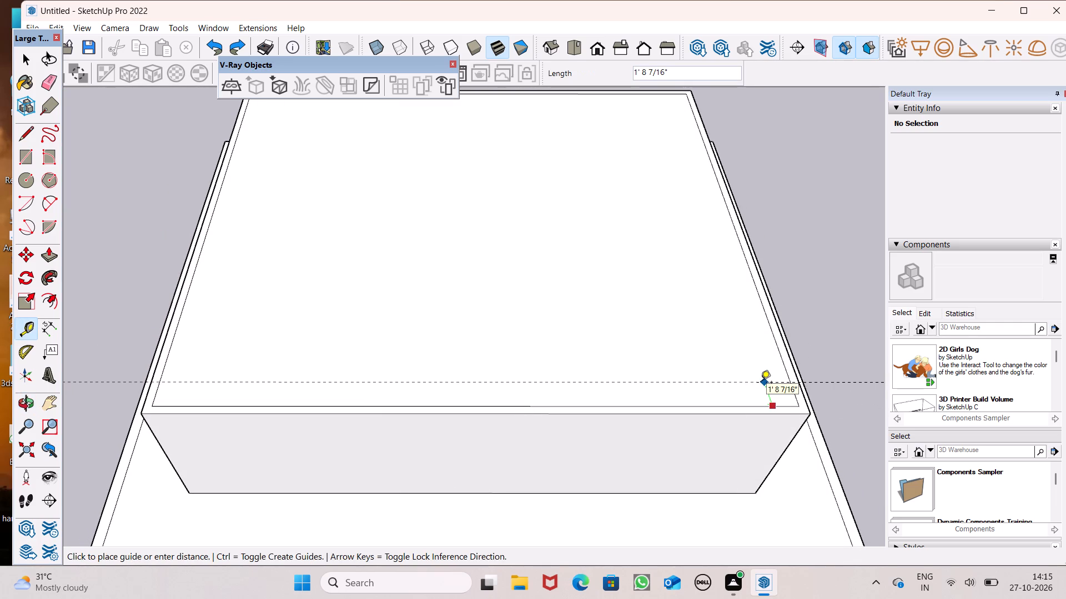
{"action": "scroll", "coordinate": [761, 383], "scroll_direction": "up", "scroll_amount": 1}
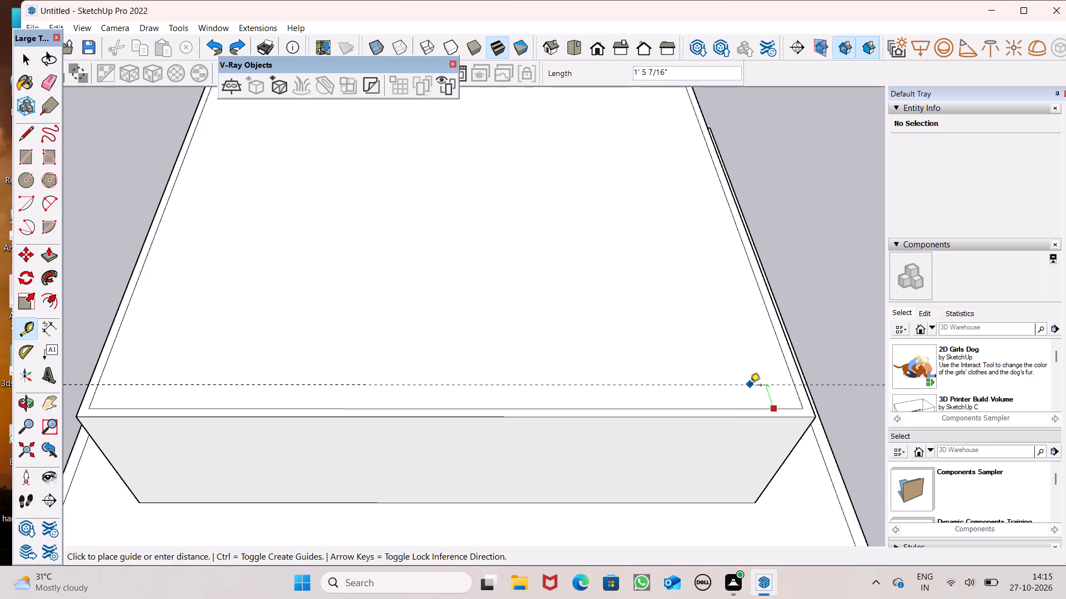
{"action": "left_click", "coordinate": [750, 386]}
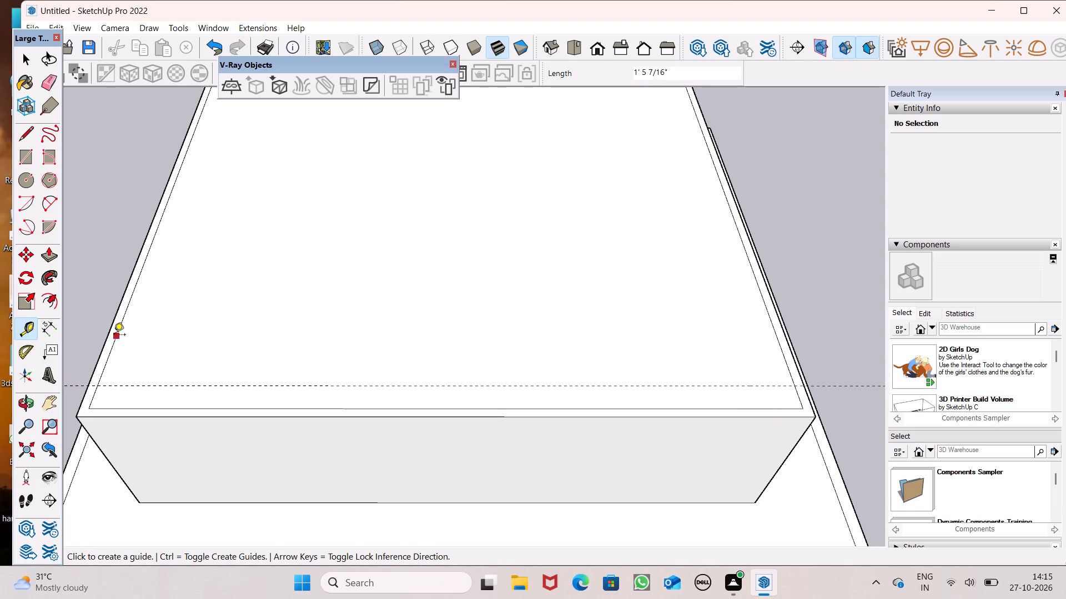
Place a front-to-back guide on the roof, about 18' 7" from the left inner rim line.
{"action": "left_click", "coordinate": [114, 336]}
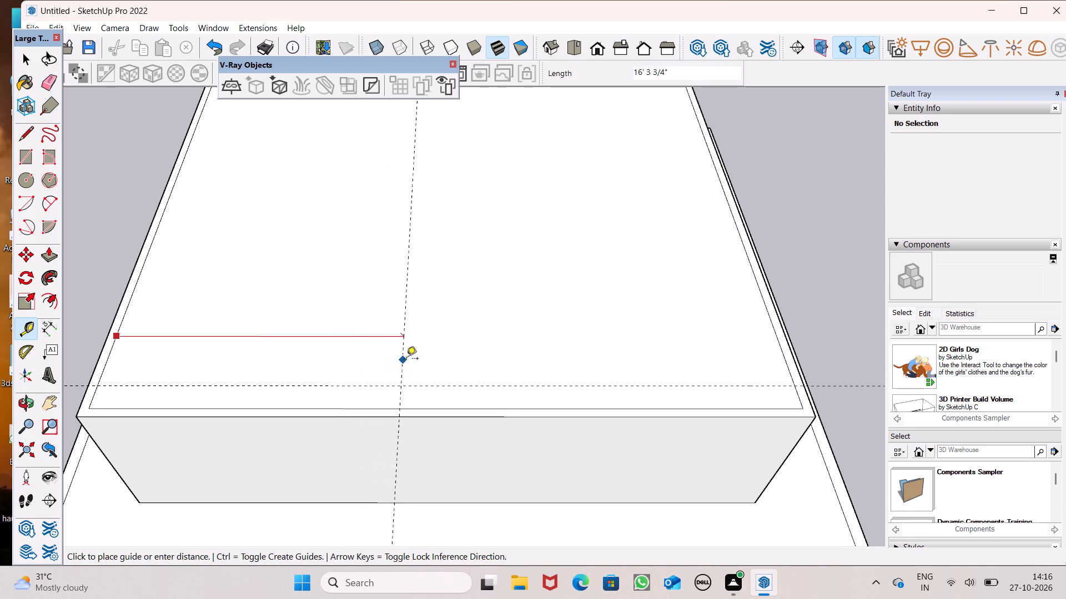
{"action": "left_click", "coordinate": [444, 356]}
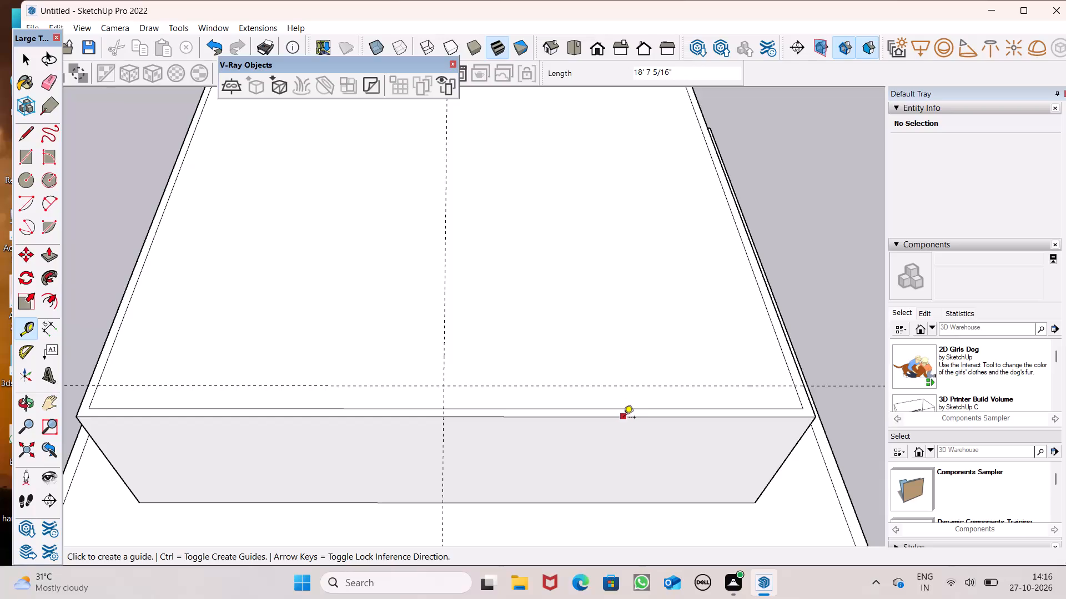
Place a second crosswise guide 6" behind the one near the roof's front edge.
{"action": "left_click", "coordinate": [461, 384]}
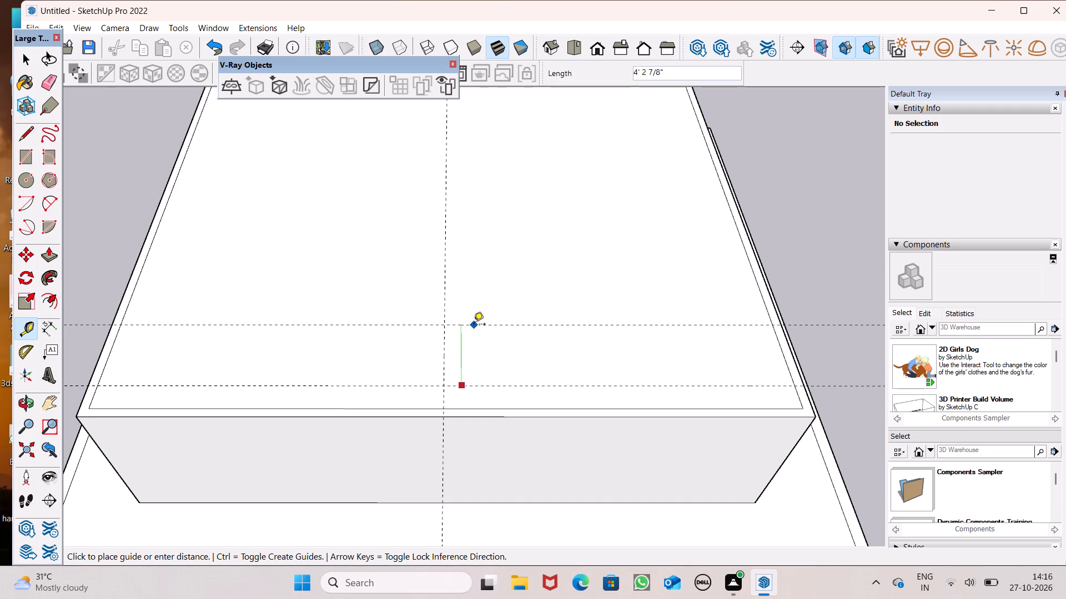
{"action": "key", "text": "6"}
{"action": "key", "text": "shift+quotedbl"}
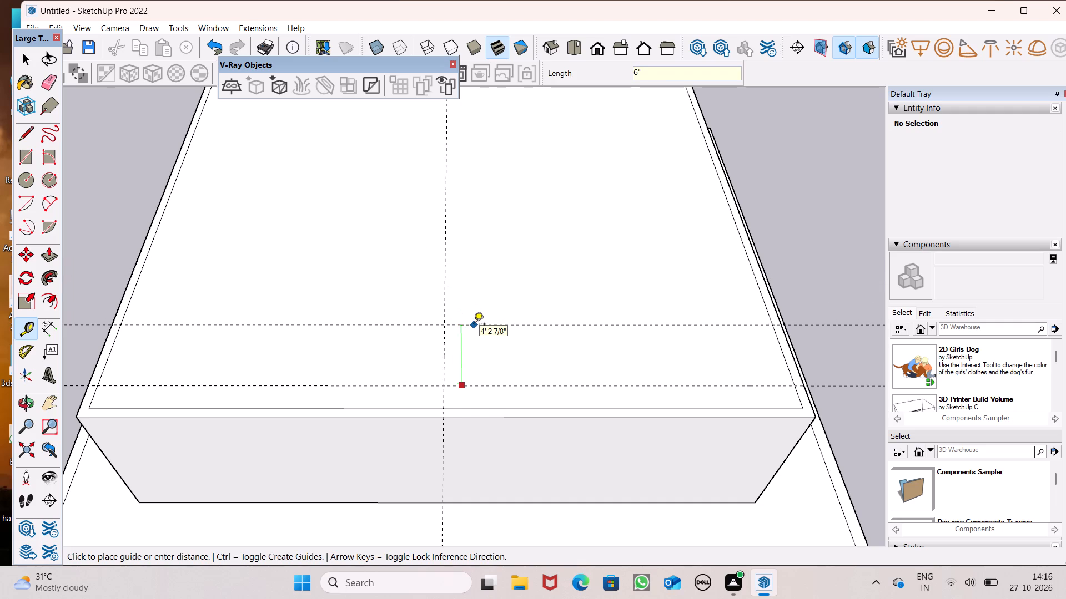
{"action": "key", "text": "Return"}
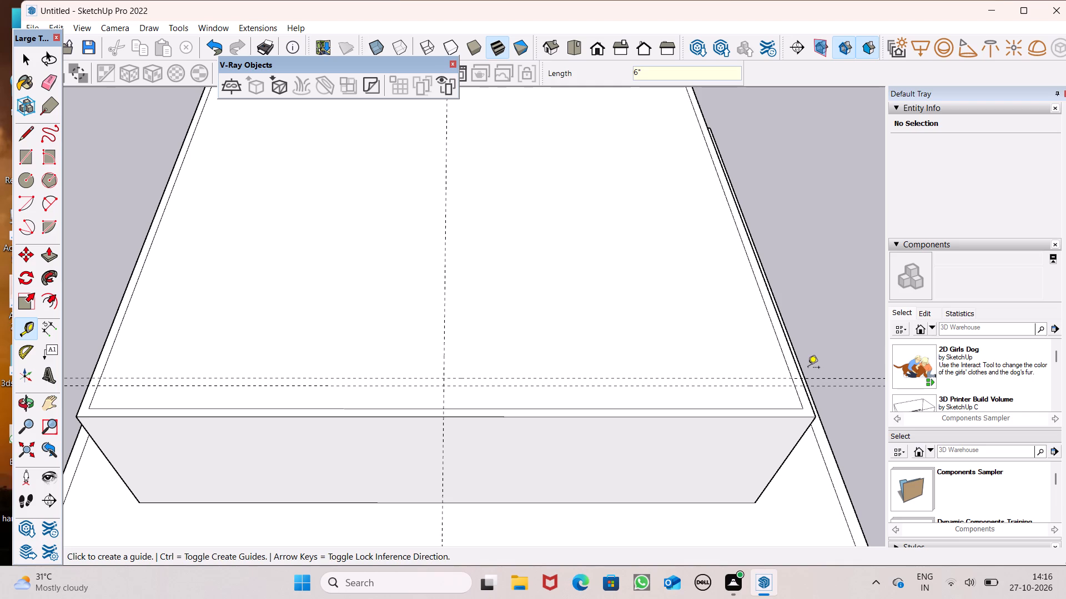
Place a second front-to-back guide 6" to the left of the existing one on the roof.
{"action": "scroll", "coordinate": [569, 232], "scroll_direction": "down", "scroll_amount": 2}
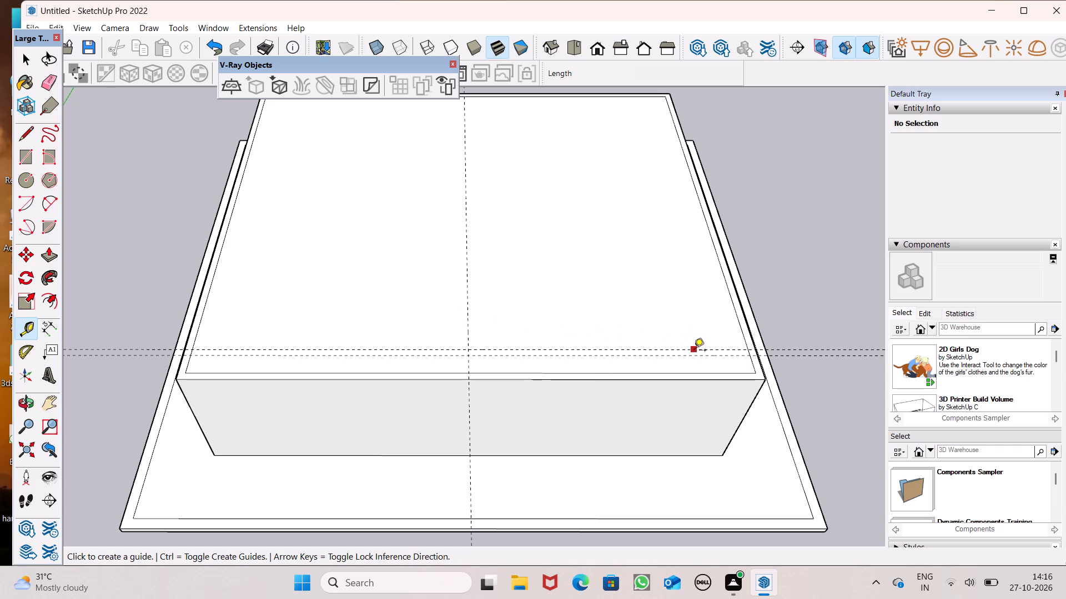
{"action": "scroll", "coordinate": [544, 398], "scroll_direction": "down", "scroll_amount": 1}
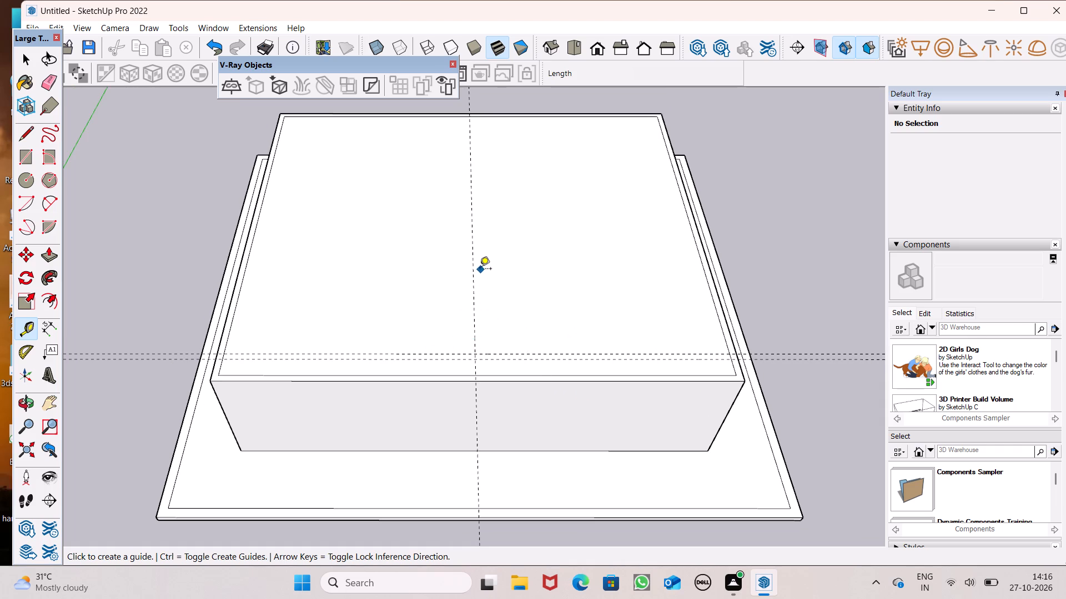
{"action": "scroll", "coordinate": [479, 266], "scroll_direction": "up", "scroll_amount": 5}
{"action": "left_click", "coordinate": [468, 285]}
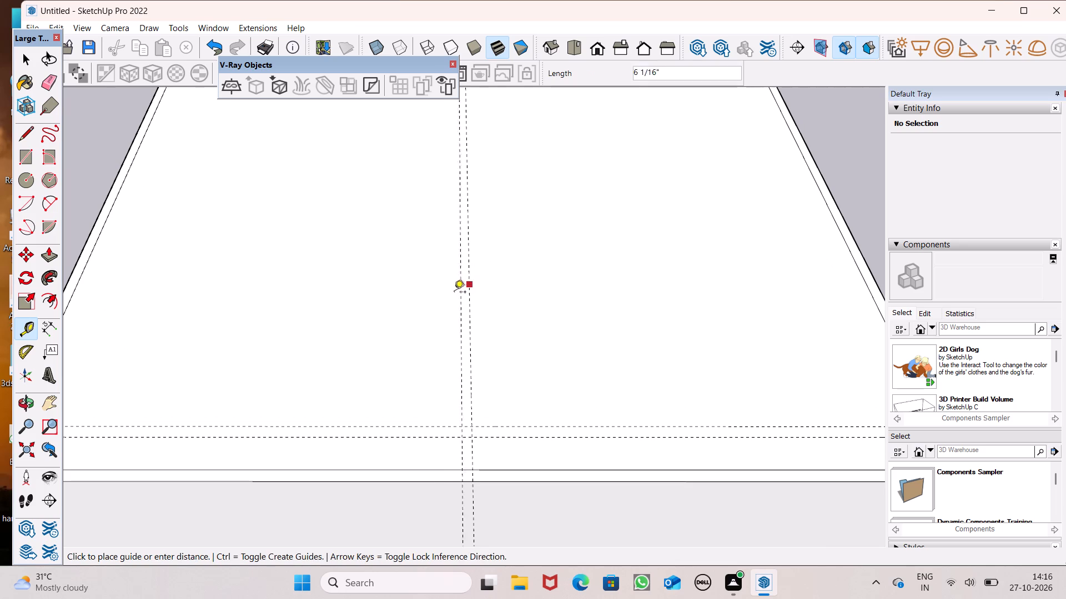
{"action": "type", "text": "6\""}
{"action": "key", "text": "Return"}
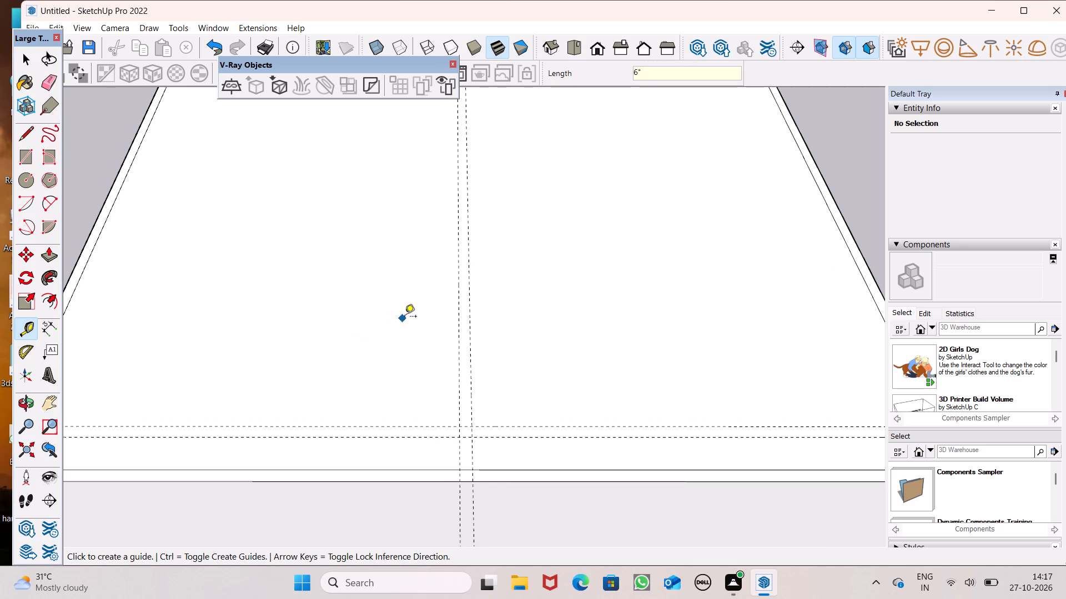
Draw a 6" wide rectangle between the crosswise guides, from the guide crossing to the right inner rim line.
{"action": "scroll", "coordinate": [437, 312], "scroll_direction": "down", "scroll_amount": 1}
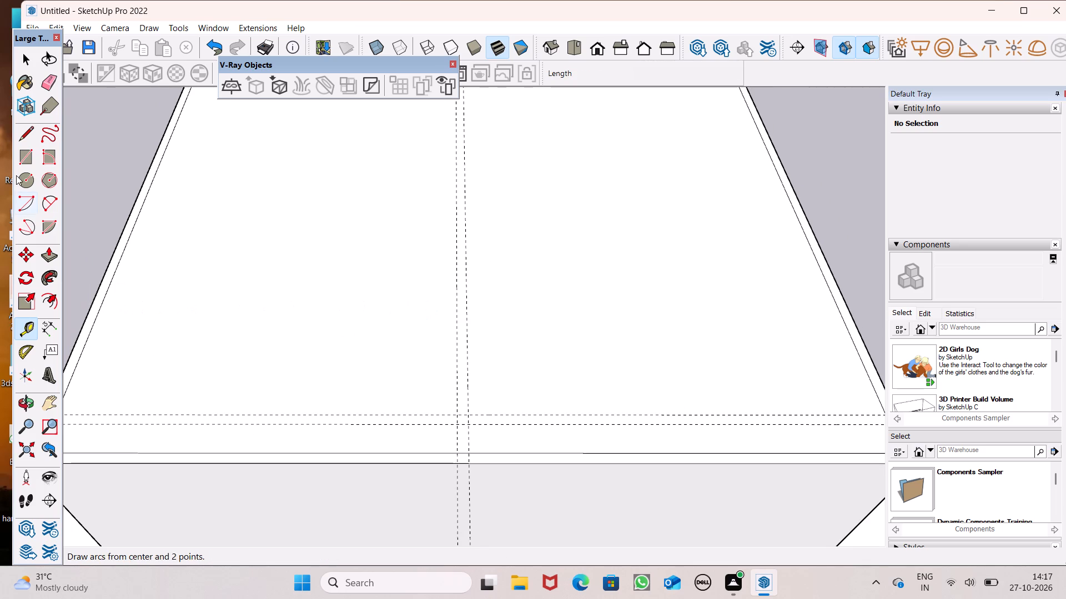
{"action": "left_click", "coordinate": [24, 161]}
{"action": "scroll", "coordinate": [411, 309], "scroll_direction": "down", "scroll_amount": 1}
{"action": "scroll", "coordinate": [475, 420], "scroll_direction": "up", "scroll_amount": 7}
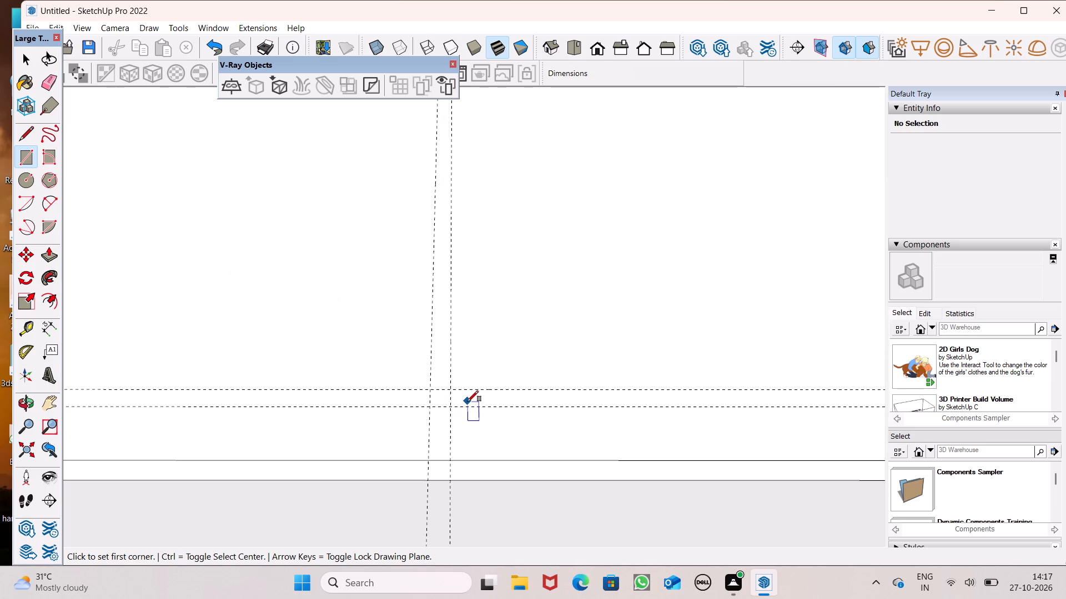
{"action": "scroll", "coordinate": [468, 401], "scroll_direction": "up", "scroll_amount": 1}
{"action": "left_click", "coordinate": [427, 389]}
{"action": "scroll", "coordinate": [441, 402], "scroll_direction": "down", "scroll_amount": 10}
{"action": "scroll", "coordinate": [721, 411], "scroll_direction": "up", "scroll_amount": 6}
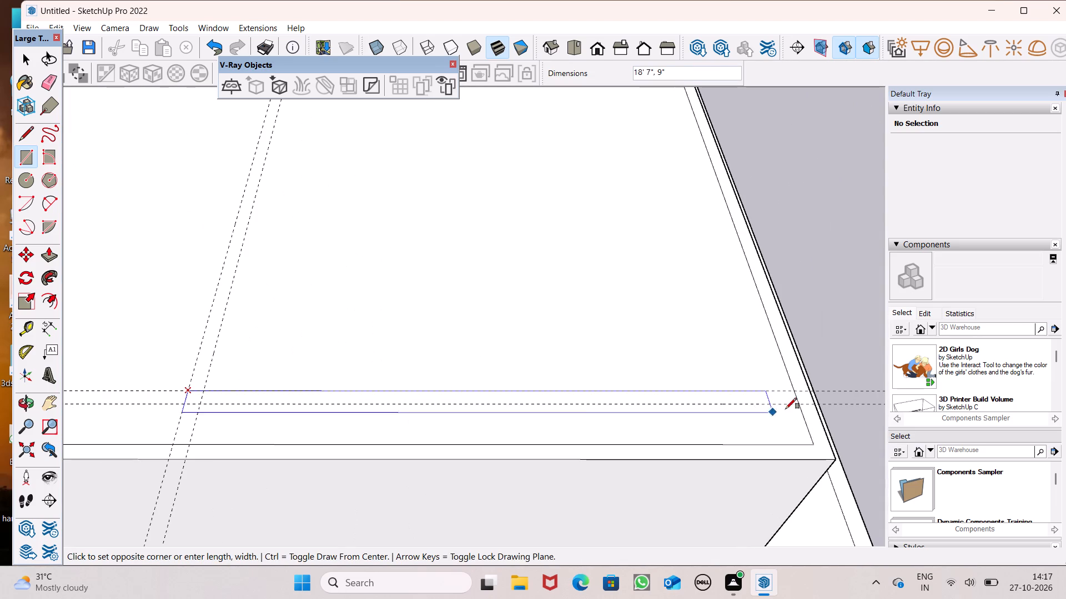
{"action": "left_click", "coordinate": [802, 405]}
Draw a 6" by 30' 4 11/16" rectangle between the front-to-back guides, from the back inner rim line to the front crosswise guide.
{"action": "scroll", "coordinate": [520, 266], "scroll_direction": "down", "scroll_amount": 7}
{"action": "scroll", "coordinate": [516, 400], "scroll_direction": "down", "scroll_amount": 1}
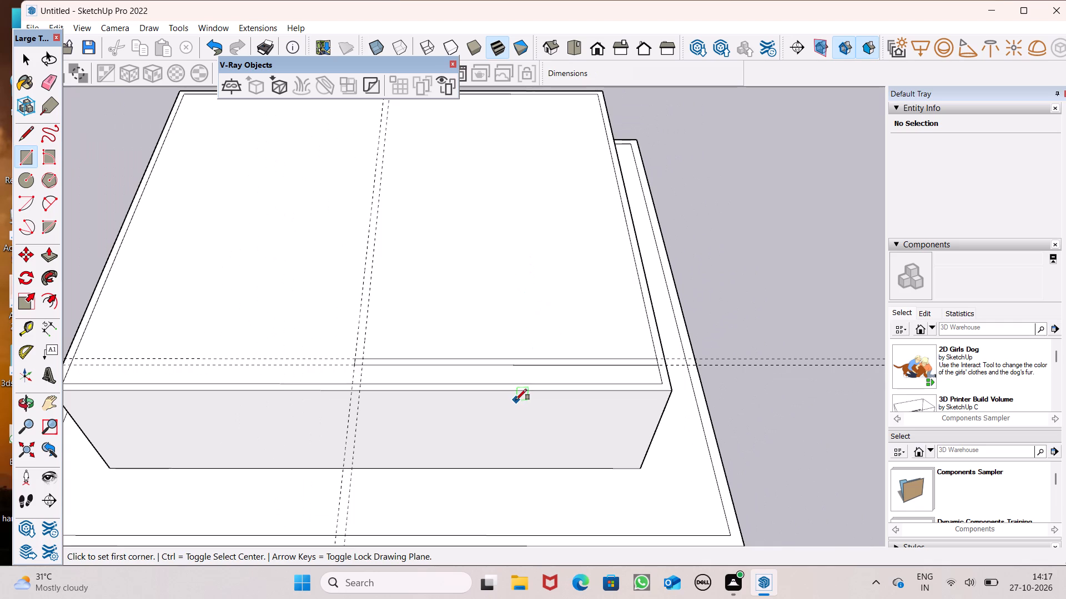
{"action": "scroll", "coordinate": [516, 400], "scroll_direction": "down", "scroll_amount": 2}
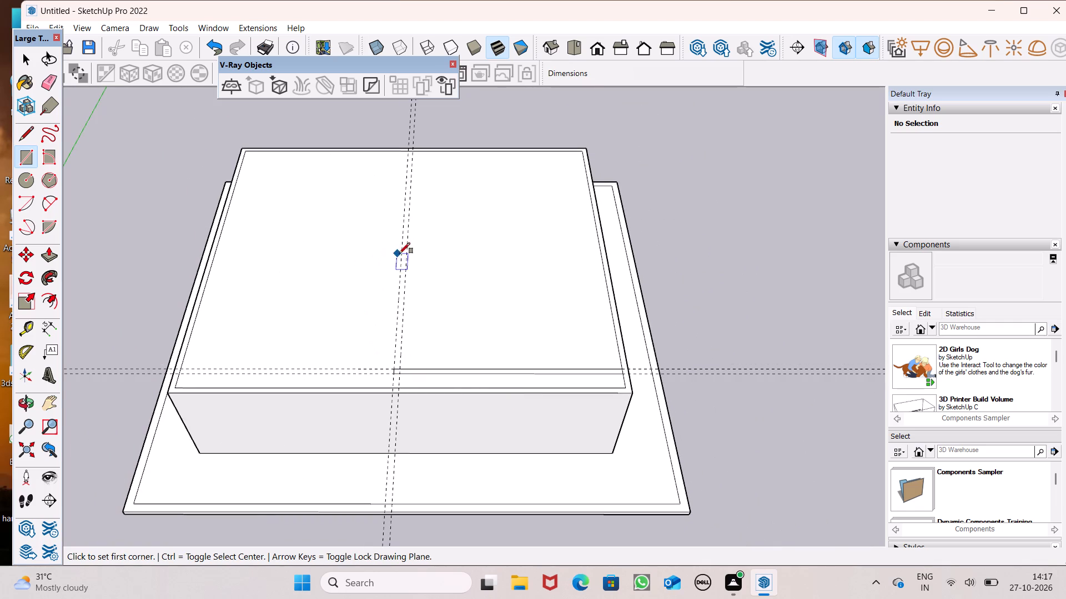
{"action": "scroll", "coordinate": [404, 252], "scroll_direction": "up", "scroll_amount": 5}
{"action": "scroll", "coordinate": [404, 253], "scroll_direction": "down", "scroll_amount": 2}
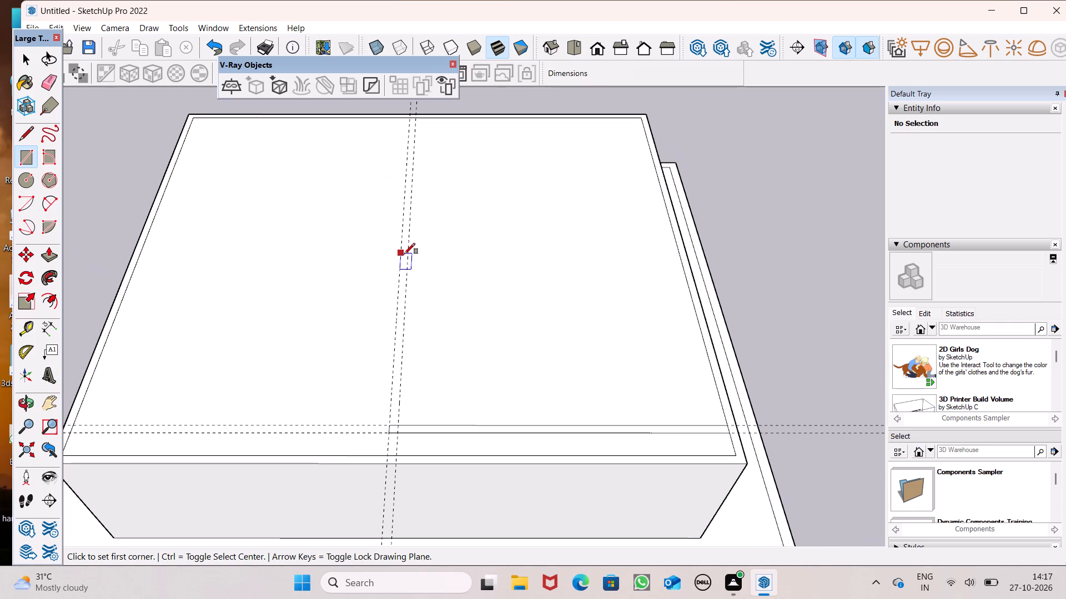
{"action": "left_click", "coordinate": [410, 117]}
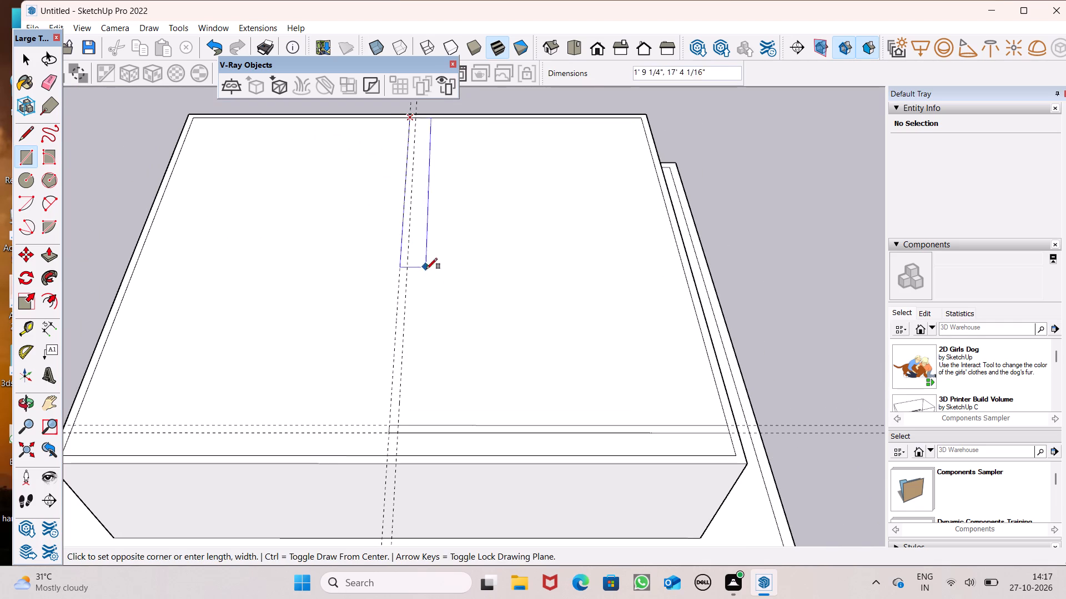
{"action": "left_click", "coordinate": [396, 433]}
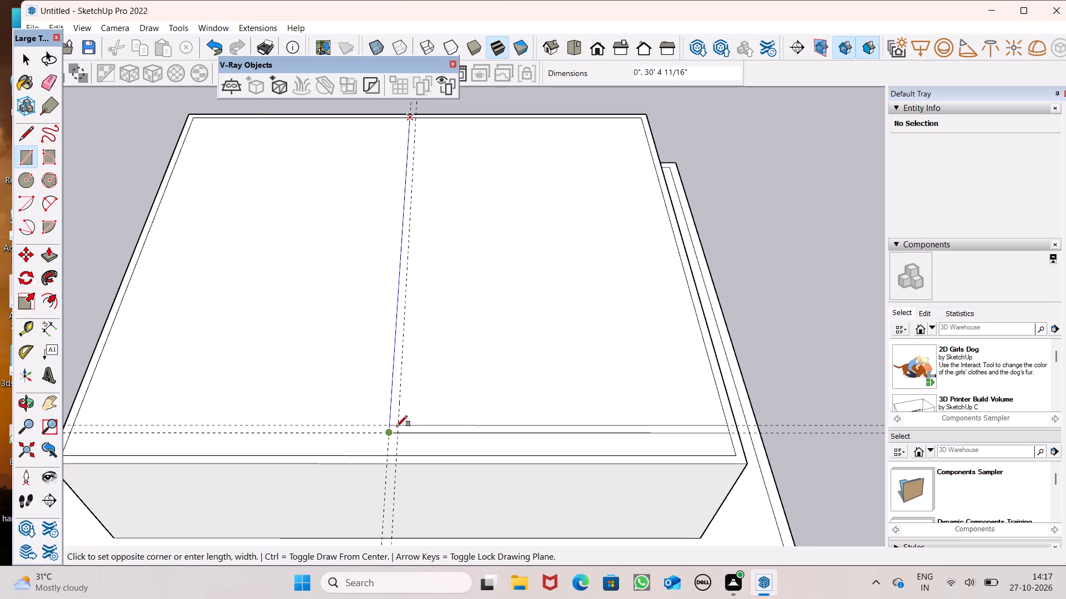
{"action": "scroll", "coordinate": [393, 448], "scroll_direction": "up", "scroll_amount": 6}
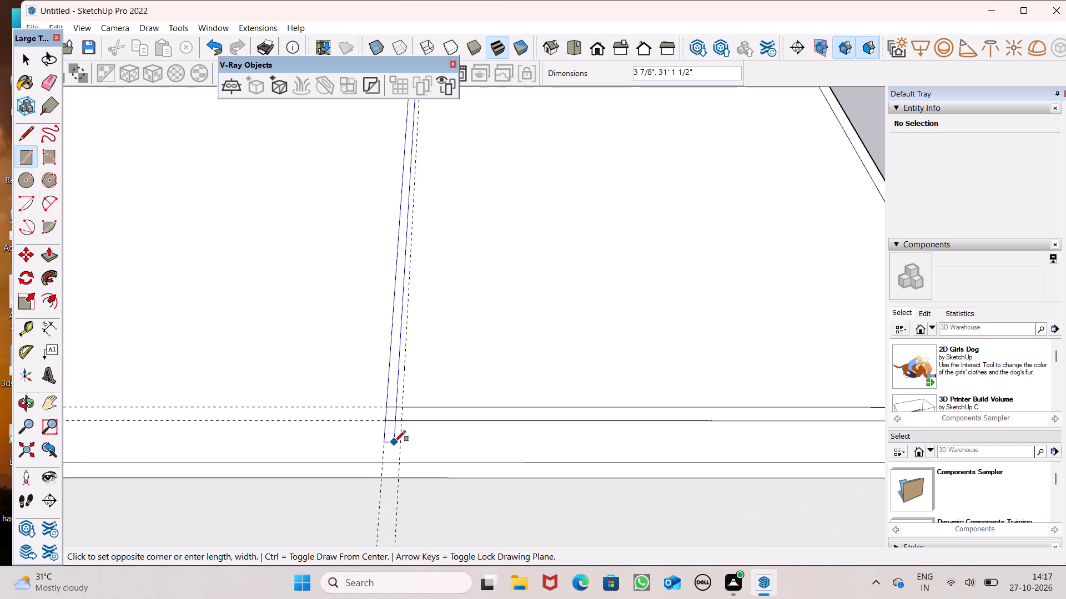
{"action": "left_click", "coordinate": [401, 420]}
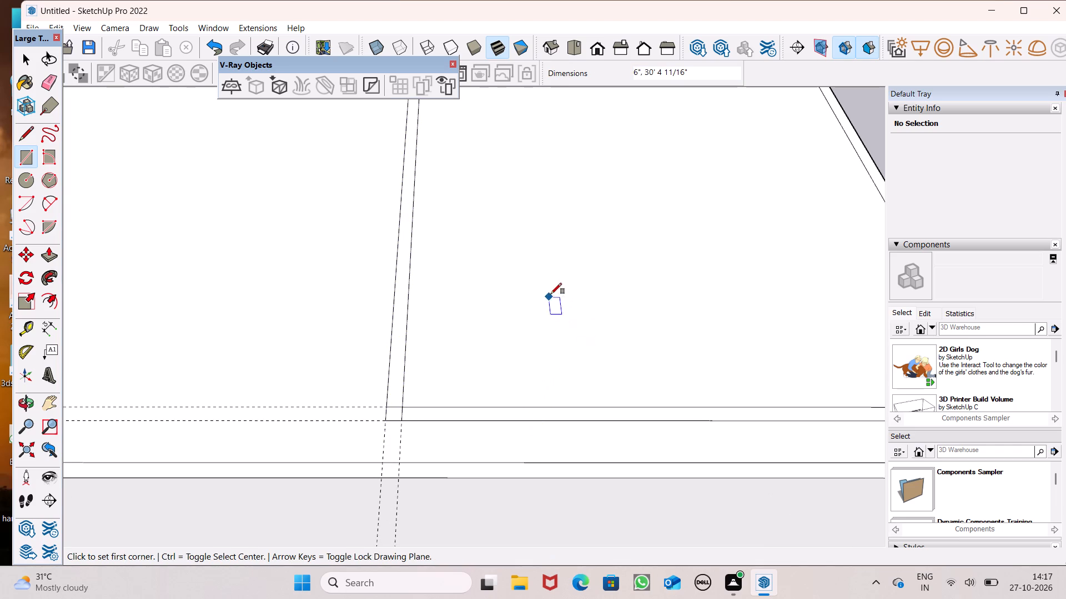
Draw an 18' 7 5/16" by 6" rectangle between the crosswise guides, from the front guide crossing to the roof's left inner rim line.
{"action": "scroll", "coordinate": [559, 287], "scroll_direction": "down", "scroll_amount": 5}
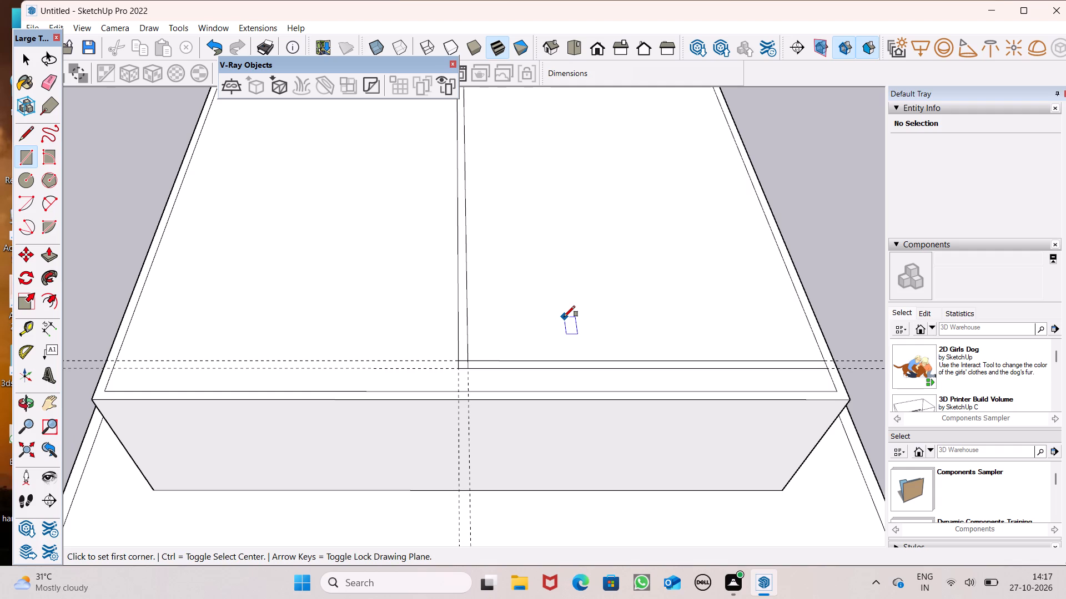
{"action": "scroll", "coordinate": [564, 317], "scroll_direction": "down", "scroll_amount": 3}
{"action": "middle_click_drag", "start_coordinate": [554, 323], "coordinate": [554, 308]}
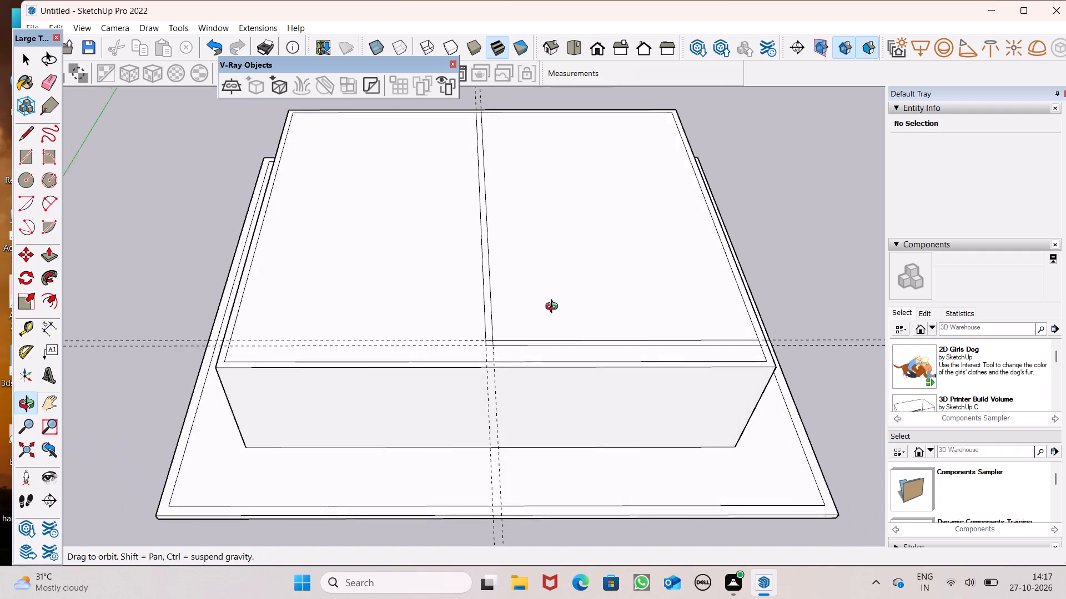
{"action": "middle_click_drag", "start_coordinate": [554, 308], "coordinate": [546, 341]}
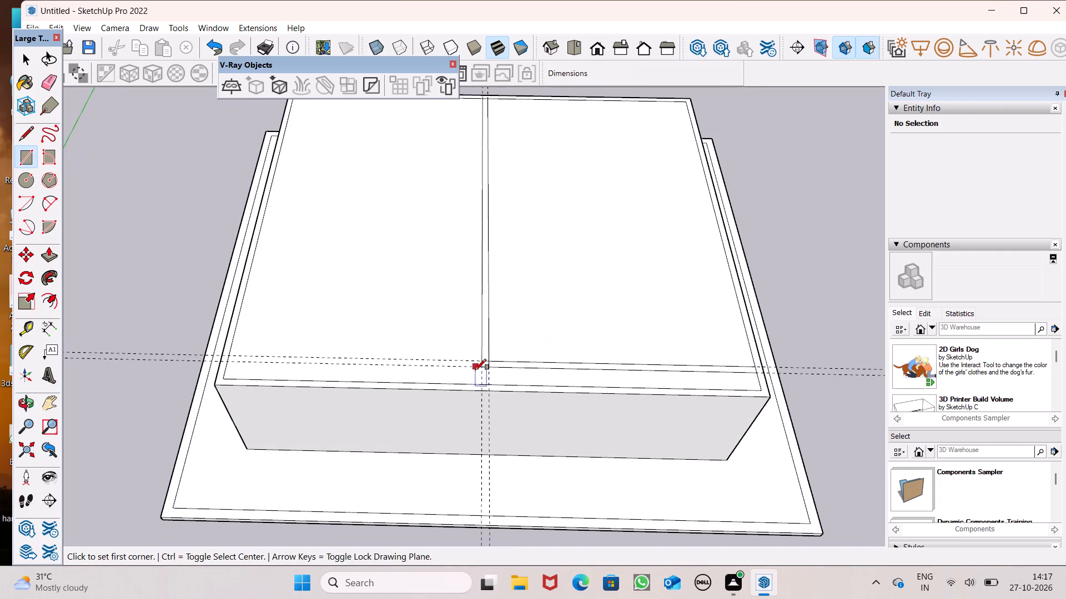
{"action": "scroll", "coordinate": [475, 369], "scroll_direction": "up", "scroll_amount": 6}
{"action": "left_click", "coordinate": [500, 368]}
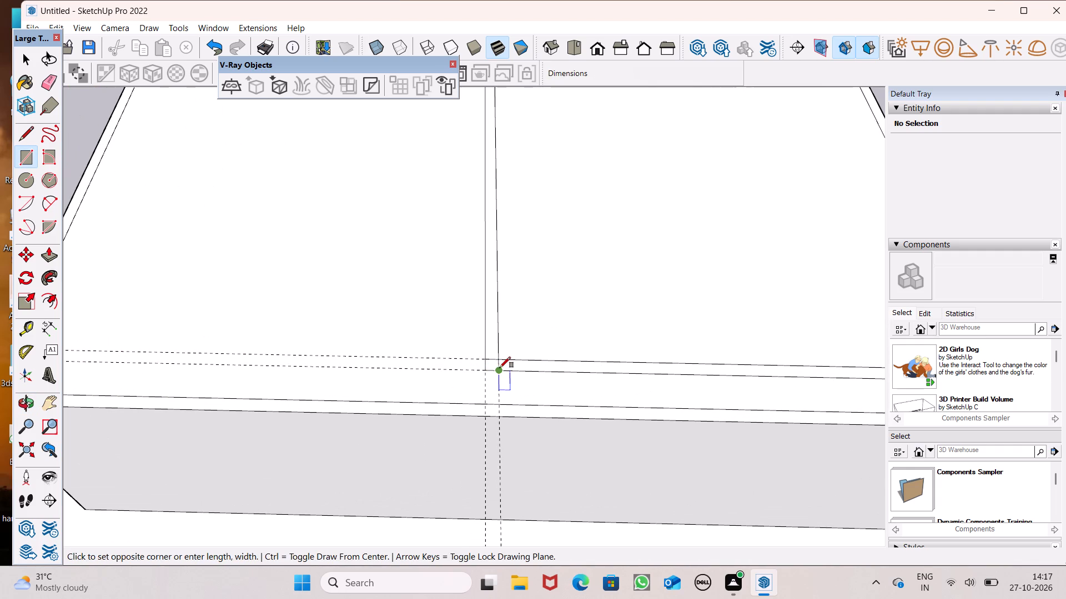
{"action": "left_click", "coordinate": [499, 357]}
{"action": "scroll", "coordinate": [414, 343], "scroll_direction": "down", "scroll_amount": 5}
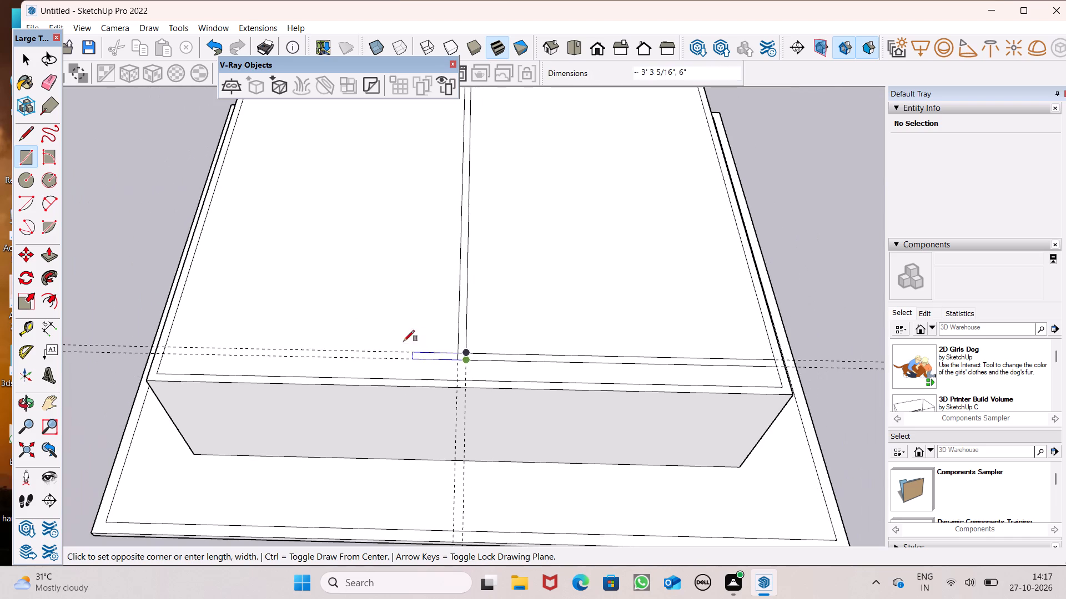
{"action": "scroll", "coordinate": [175, 351], "scroll_direction": "up", "scroll_amount": 3}
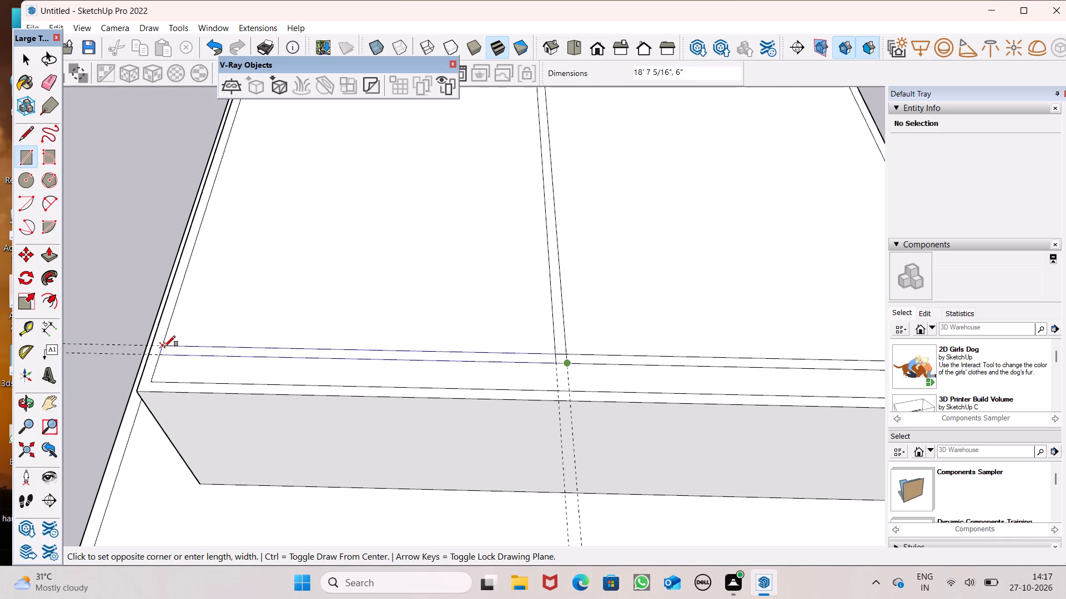
{"action": "left_click", "coordinate": [164, 346]}
Erase the two crosswise guides and the two front-to-back guides with the Eraser.
{"action": "scroll", "coordinate": [380, 335], "scroll_direction": "down", "scroll_amount": 5}
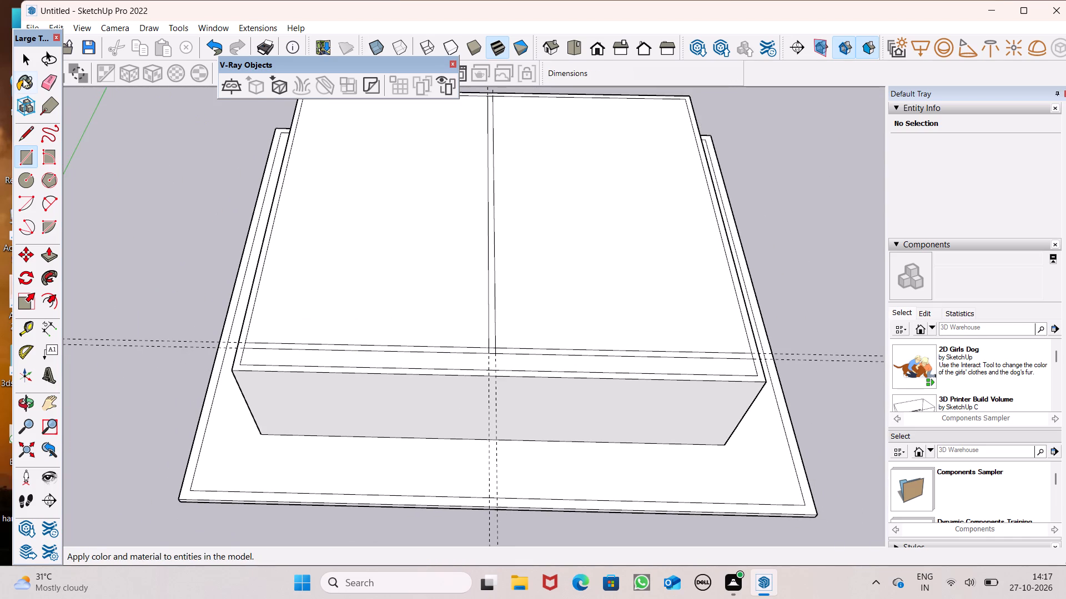
{"action": "left_click", "coordinate": [38, 74]}
{"action": "left_click_drag", "start_coordinate": [154, 271], "coordinate": [173, 347]}
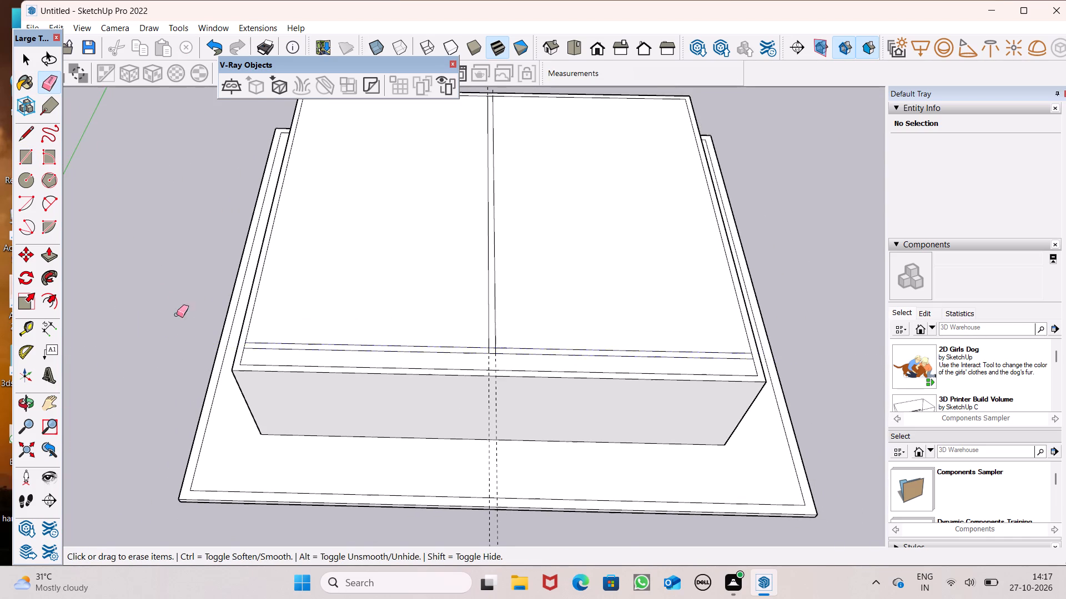
{"action": "scroll", "coordinate": [261, 240], "scroll_direction": "down", "scroll_amount": 7}
{"action": "left_click_drag", "start_coordinate": [355, 356], "coordinate": [374, 351]}
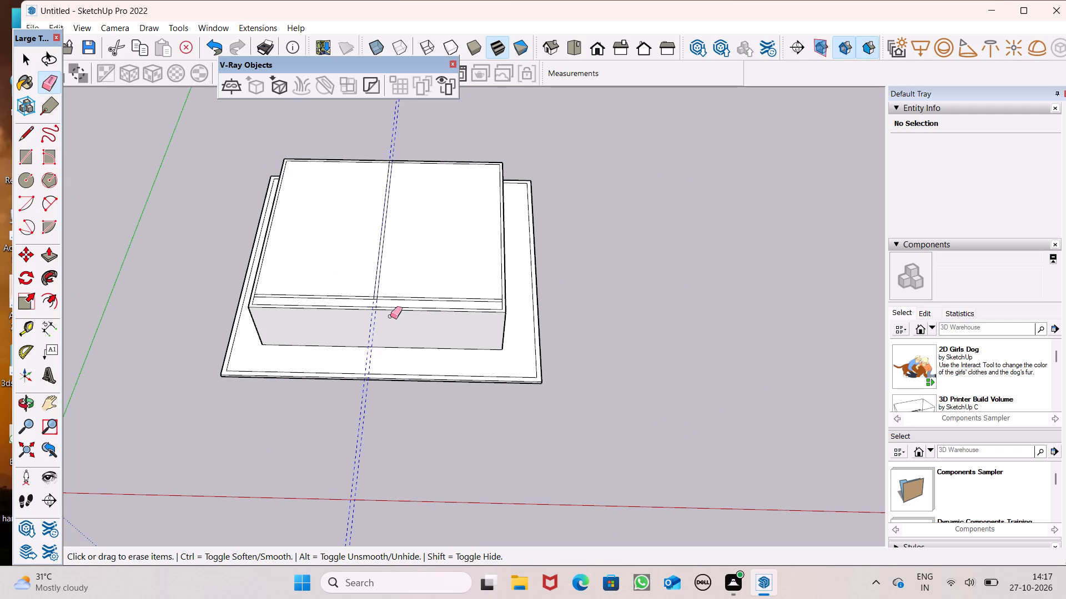
Erase the short edge separating the crosswise strip's right end from the roof rim.
{"action": "scroll", "coordinate": [447, 288], "scroll_direction": "up", "scroll_amount": 6}
{"action": "scroll", "coordinate": [514, 284], "scroll_direction": "down", "scroll_amount": 2}
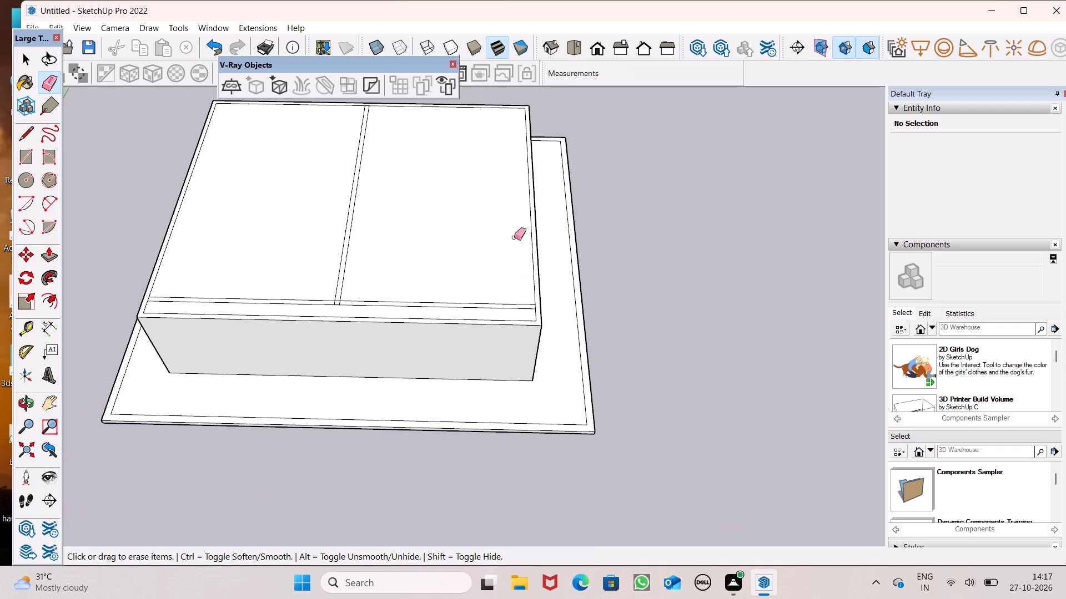
{"action": "scroll", "coordinate": [535, 304], "scroll_direction": "up", "scroll_amount": 10}
{"action": "left_click", "coordinate": [538, 313]}
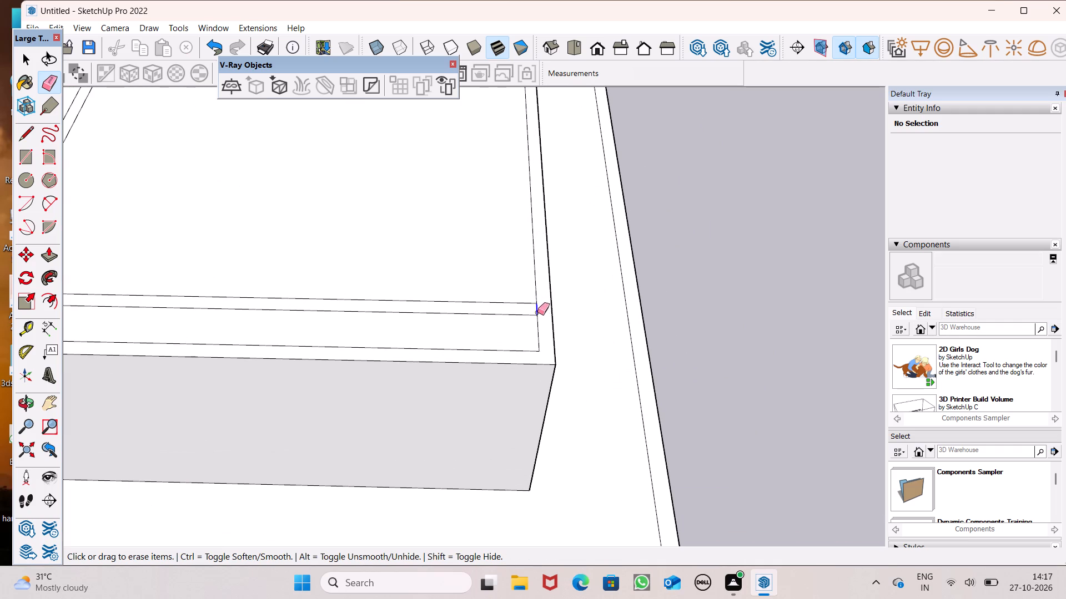
Erase the short rear and right edges inside the junction of the crosswise and front-to-back strips.
{"action": "scroll", "coordinate": [562, 290], "scroll_direction": "down", "scroll_amount": 11}
{"action": "scroll", "coordinate": [431, 294], "scroll_direction": "up", "scroll_amount": 4}
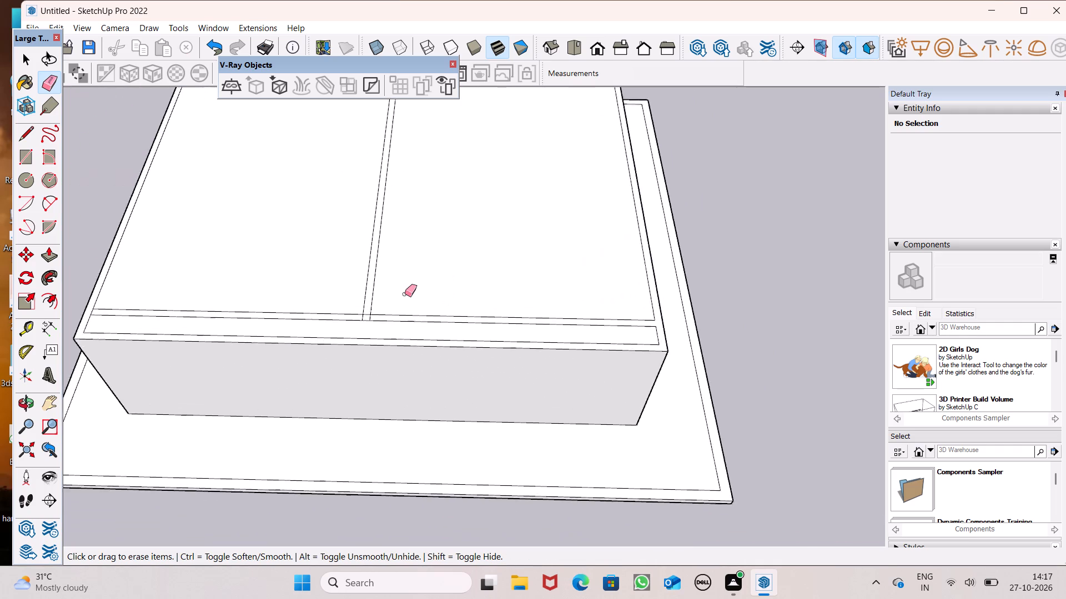
{"action": "scroll", "coordinate": [405, 294], "scroll_direction": "up", "scroll_amount": 3}
{"action": "scroll", "coordinate": [406, 305], "scroll_direction": "down", "scroll_amount": 5}
{"action": "scroll", "coordinate": [415, 302], "scroll_direction": "up", "scroll_amount": 5}
{"action": "scroll", "coordinate": [367, 337], "scroll_direction": "up", "scroll_amount": 8}
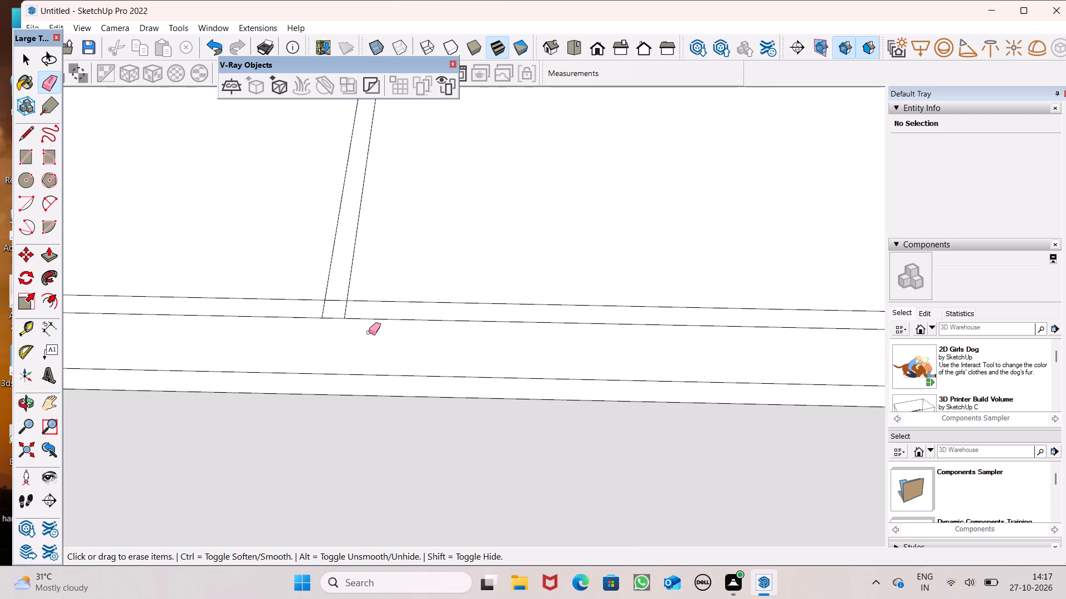
{"action": "scroll", "coordinate": [369, 332], "scroll_direction": "up", "scroll_amount": 2}
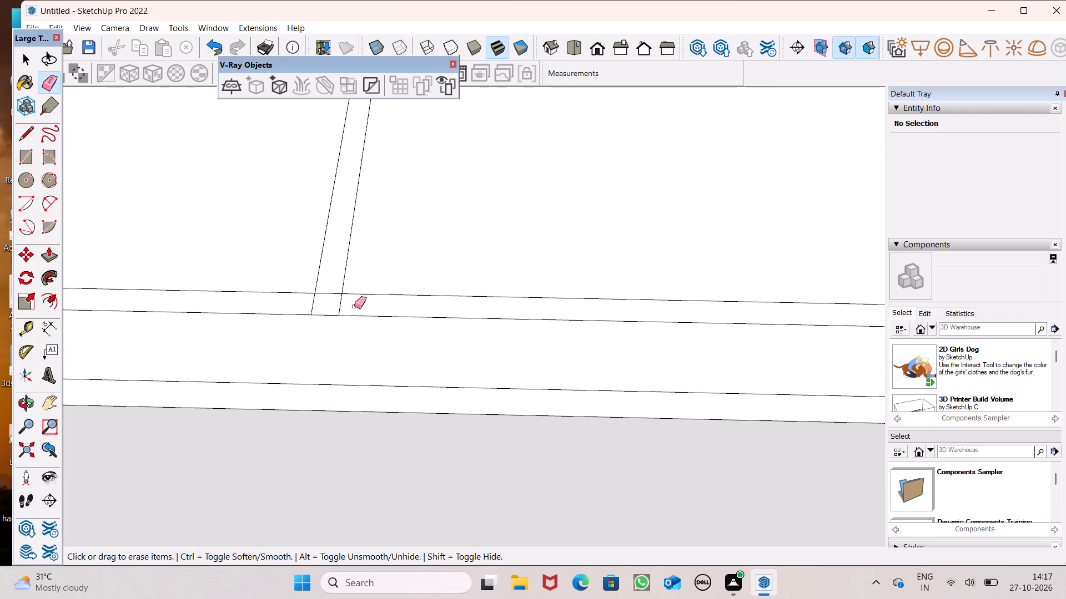
{"action": "scroll", "coordinate": [358, 306], "scroll_direction": "up", "scroll_amount": 5}
{"action": "left_click_drag", "start_coordinate": [315, 278], "coordinate": [347, 299]}
Erase the inner rim line segment across the back end of the front-to-back strip.
{"action": "scroll", "coordinate": [335, 299], "scroll_direction": "down", "scroll_amount": 6}
{"action": "scroll", "coordinate": [370, 374], "scroll_direction": "down", "scroll_amount": 20}
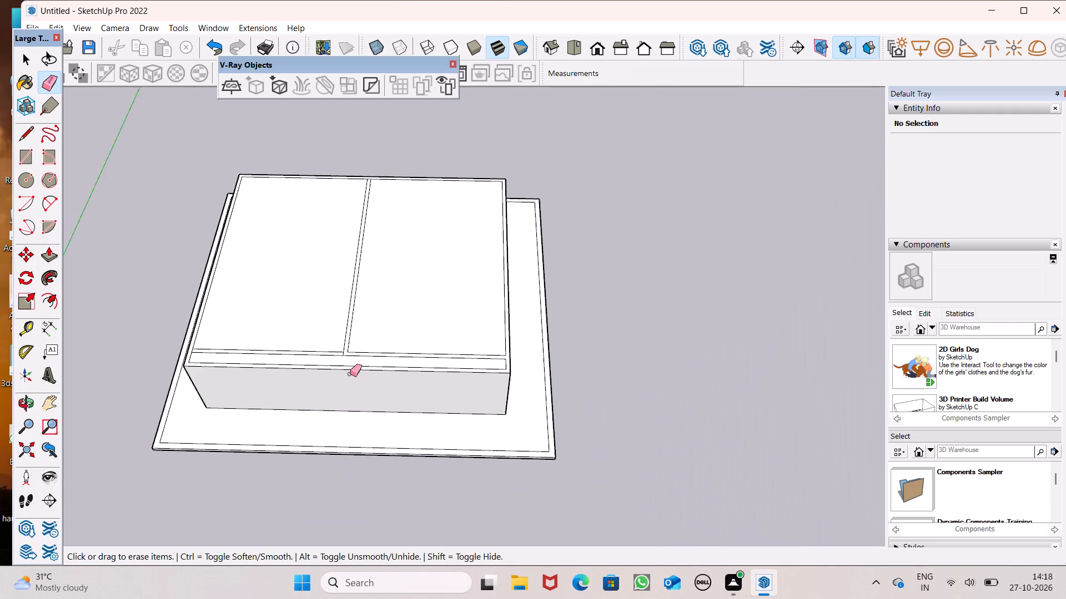
{"action": "scroll", "coordinate": [357, 372], "scroll_direction": "down", "scroll_amount": 4}
{"action": "scroll", "coordinate": [363, 229], "scroll_direction": "up", "scroll_amount": 12}
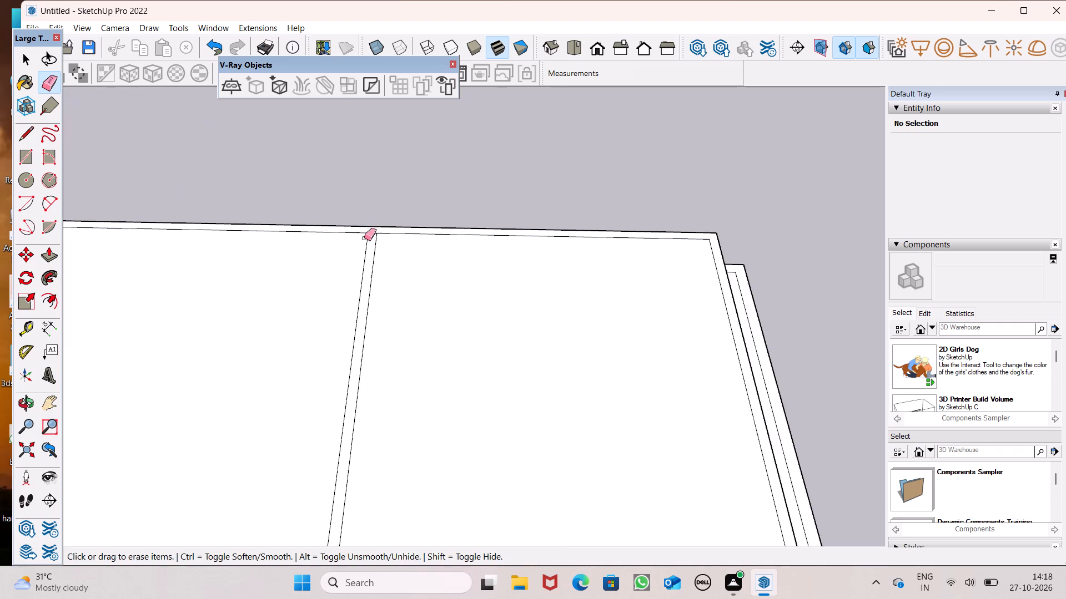
{"action": "scroll", "coordinate": [366, 238], "scroll_direction": "up", "scroll_amount": 4}
{"action": "left_click_drag", "start_coordinate": [376, 234], "coordinate": [378, 224]}
Erase the short edge separating the crosswise strip's left end from the roof rim.
{"action": "scroll", "coordinate": [413, 144], "scroll_direction": "down", "scroll_amount": 1}
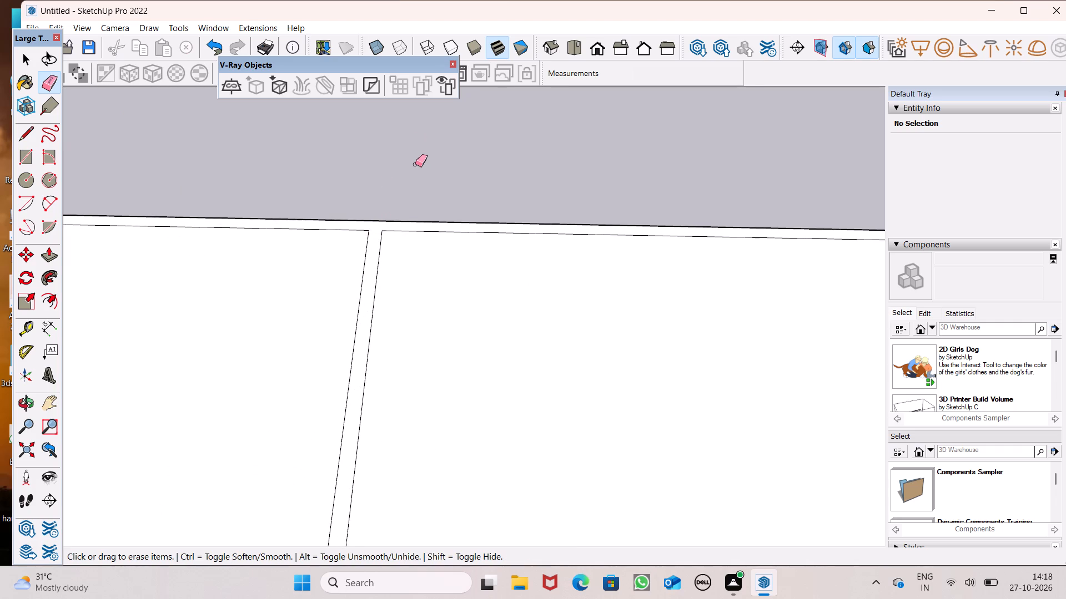
{"action": "scroll", "coordinate": [415, 164], "scroll_direction": "down", "scroll_amount": 6}
{"action": "scroll", "coordinate": [440, 127], "scroll_direction": "down", "scroll_amount": 12}
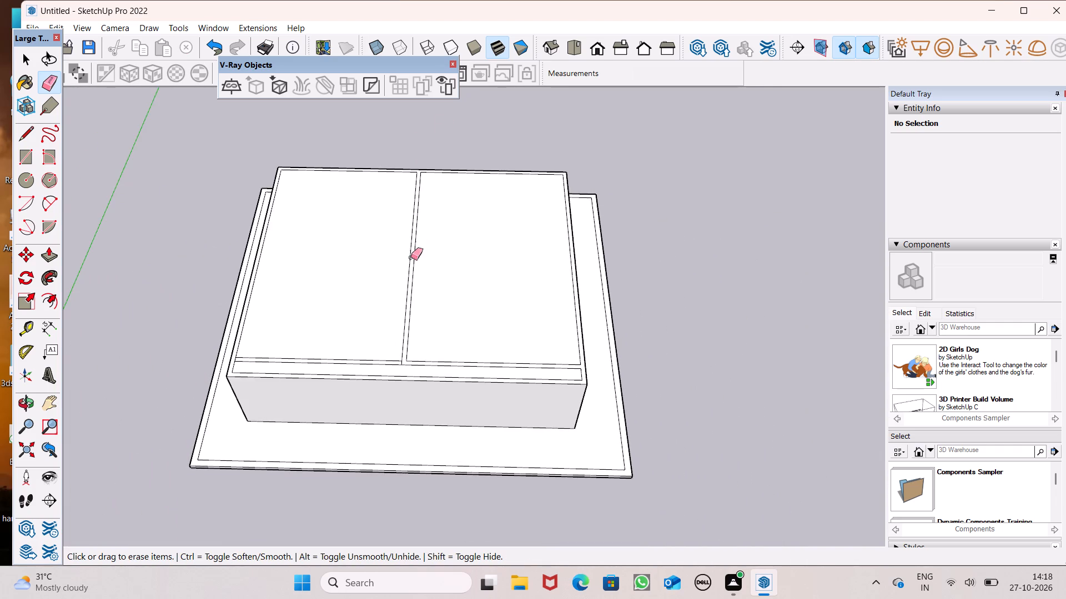
{"action": "scroll", "coordinate": [387, 326], "scroll_direction": "up", "scroll_amount": 5}
{"action": "scroll", "coordinate": [250, 332], "scroll_direction": "up", "scroll_amount": 5}
{"action": "scroll", "coordinate": [178, 309], "scroll_direction": "up", "scroll_amount": 5}
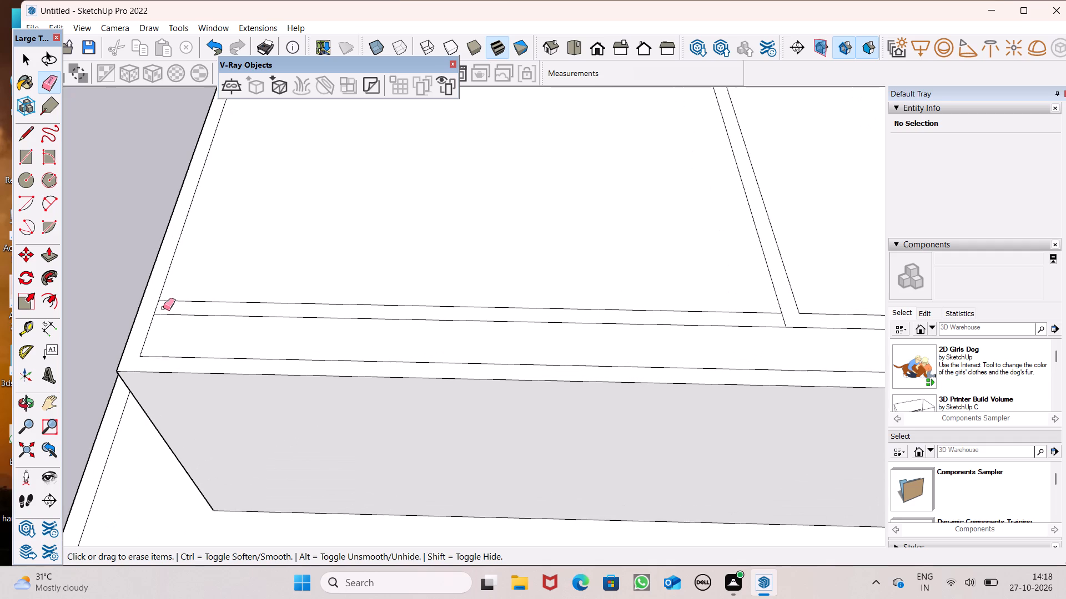
{"action": "left_click", "coordinate": [154, 307]}
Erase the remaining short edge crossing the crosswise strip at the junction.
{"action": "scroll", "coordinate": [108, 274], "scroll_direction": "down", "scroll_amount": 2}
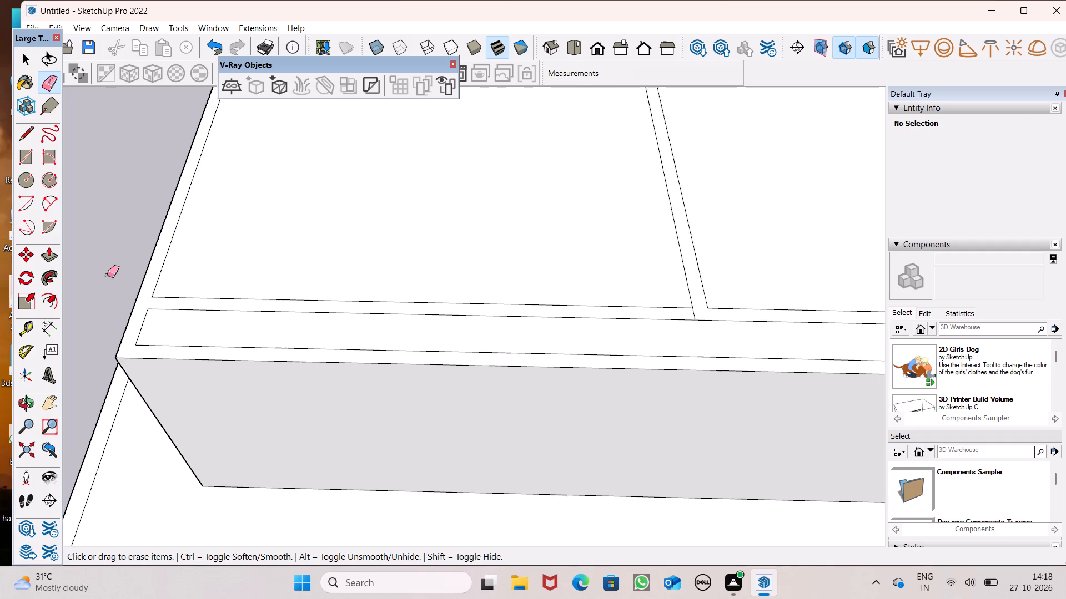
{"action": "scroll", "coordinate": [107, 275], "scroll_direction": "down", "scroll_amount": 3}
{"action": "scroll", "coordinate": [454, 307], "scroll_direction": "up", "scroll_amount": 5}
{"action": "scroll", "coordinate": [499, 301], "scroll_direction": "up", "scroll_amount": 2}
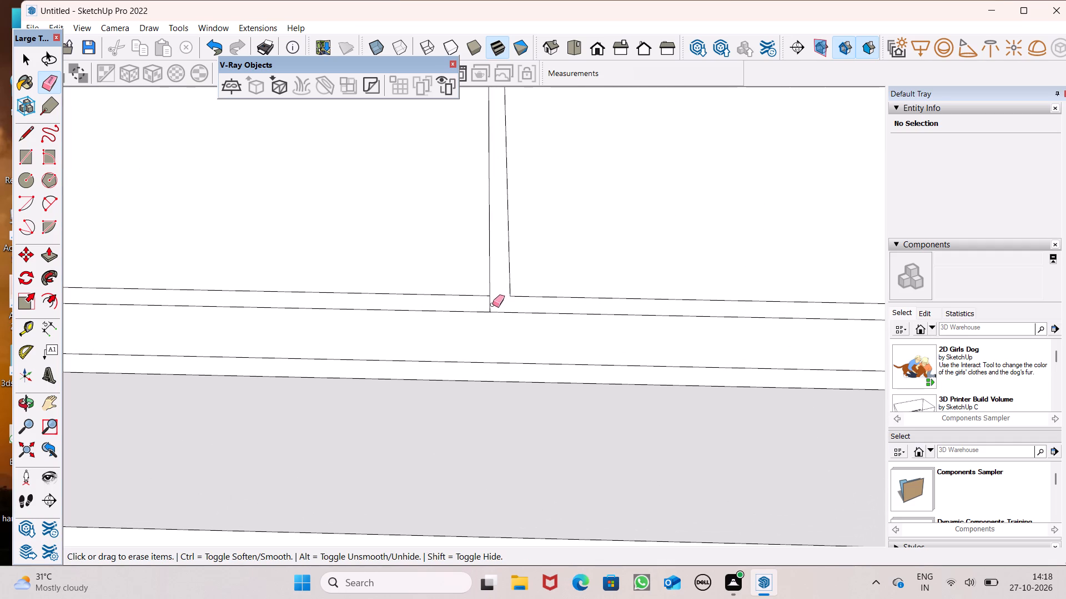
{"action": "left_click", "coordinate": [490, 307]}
Draw a 6" line across the crosswise strip, from the front-to-back strip's front left corner to the crosswise strip's front line.
{"action": "scroll", "coordinate": [409, 324], "scroll_direction": "down", "scroll_amount": 5}
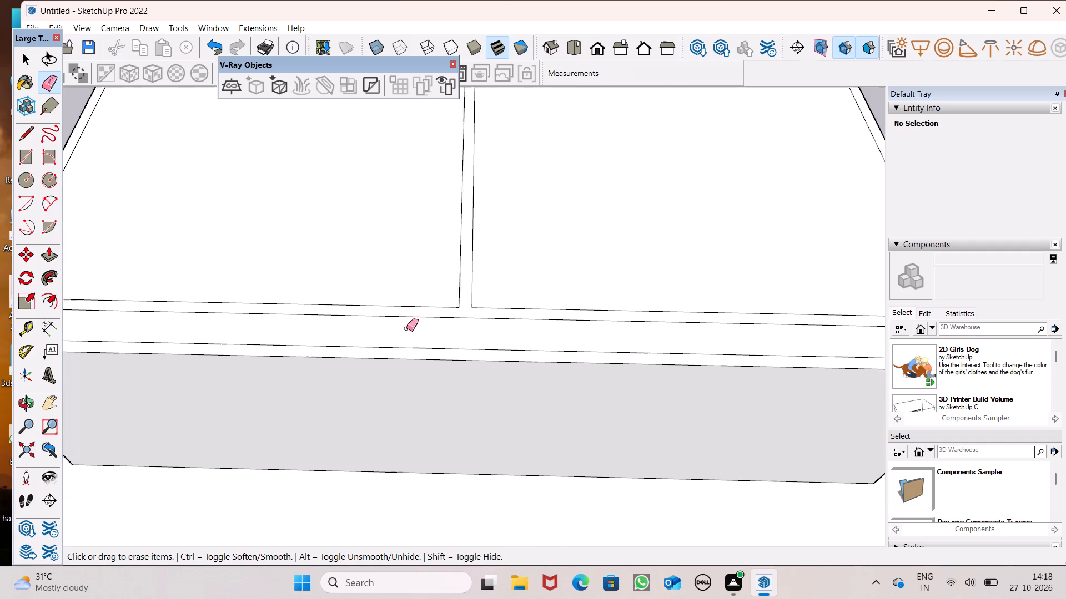
{"action": "scroll", "coordinate": [406, 328], "scroll_direction": "down", "scroll_amount": 1}
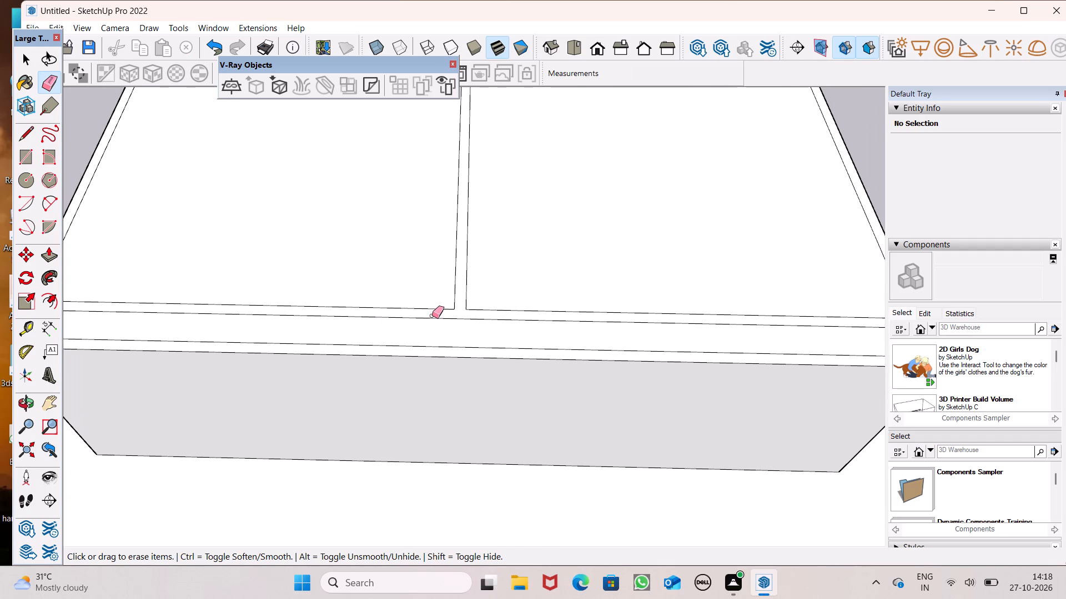
{"action": "left_click", "coordinate": [22, 126]}
{"action": "scroll", "coordinate": [386, 281], "scroll_direction": "up", "scroll_amount": 2}
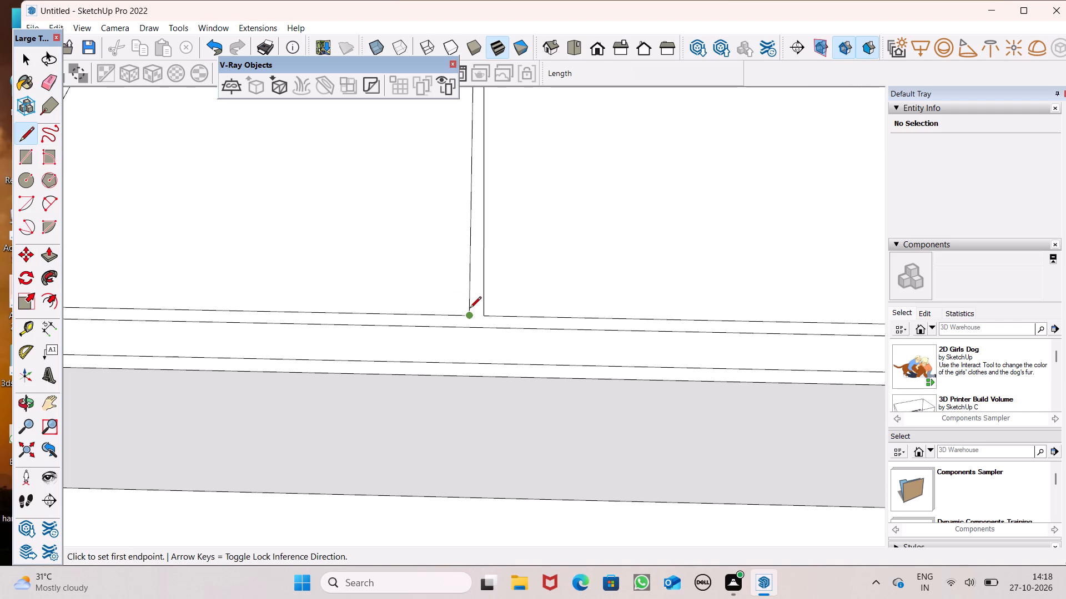
{"action": "scroll", "coordinate": [469, 302], "scroll_direction": "up", "scroll_amount": 2}
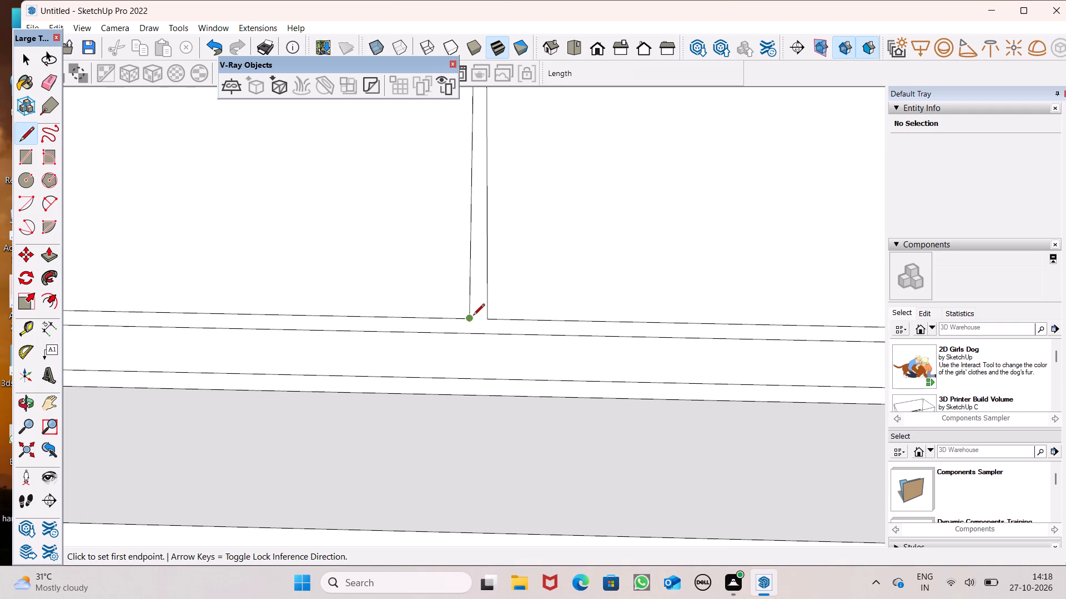
{"action": "left_click", "coordinate": [473, 316]}
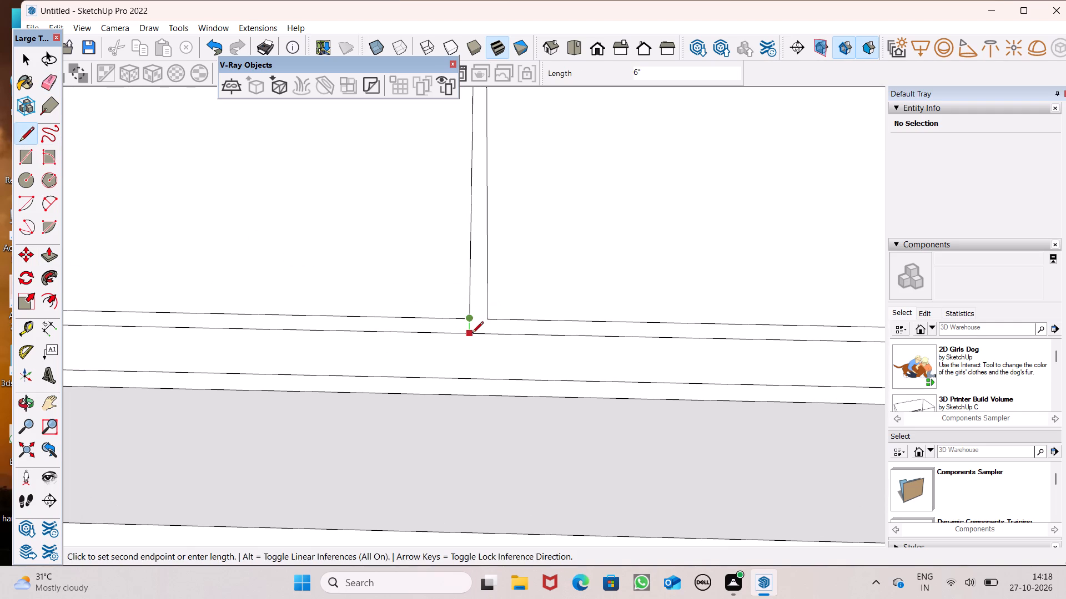
{"action": "left_click", "coordinate": [472, 334]}
{"action": "key", "text": "space"}
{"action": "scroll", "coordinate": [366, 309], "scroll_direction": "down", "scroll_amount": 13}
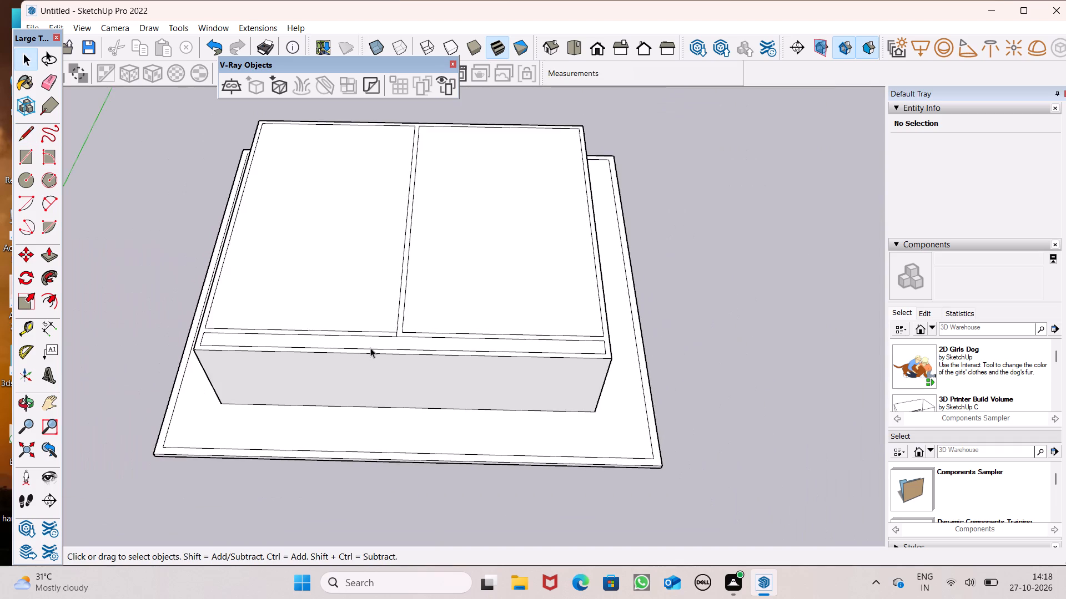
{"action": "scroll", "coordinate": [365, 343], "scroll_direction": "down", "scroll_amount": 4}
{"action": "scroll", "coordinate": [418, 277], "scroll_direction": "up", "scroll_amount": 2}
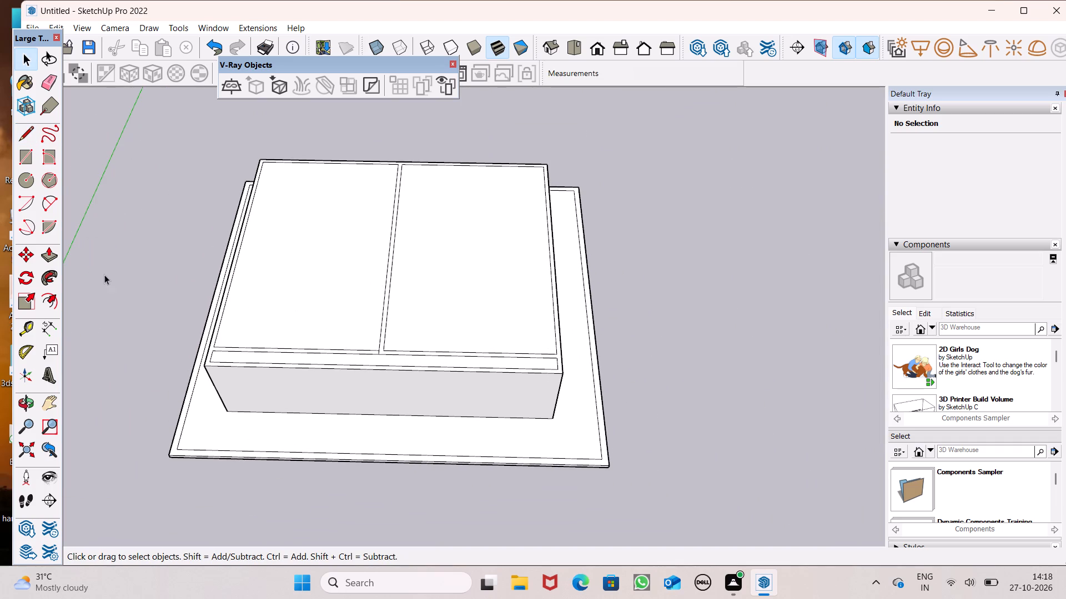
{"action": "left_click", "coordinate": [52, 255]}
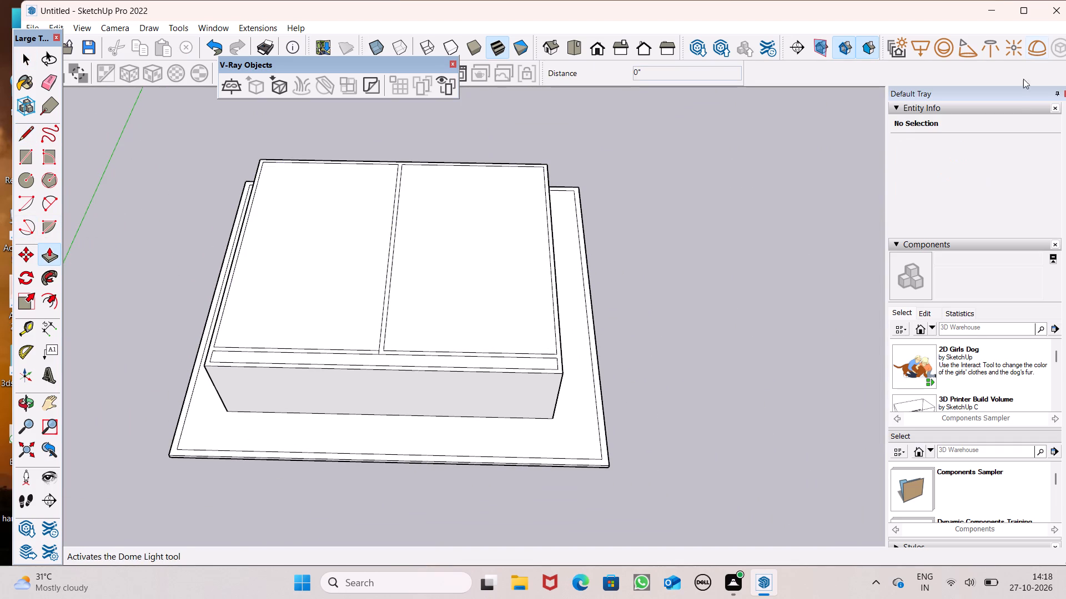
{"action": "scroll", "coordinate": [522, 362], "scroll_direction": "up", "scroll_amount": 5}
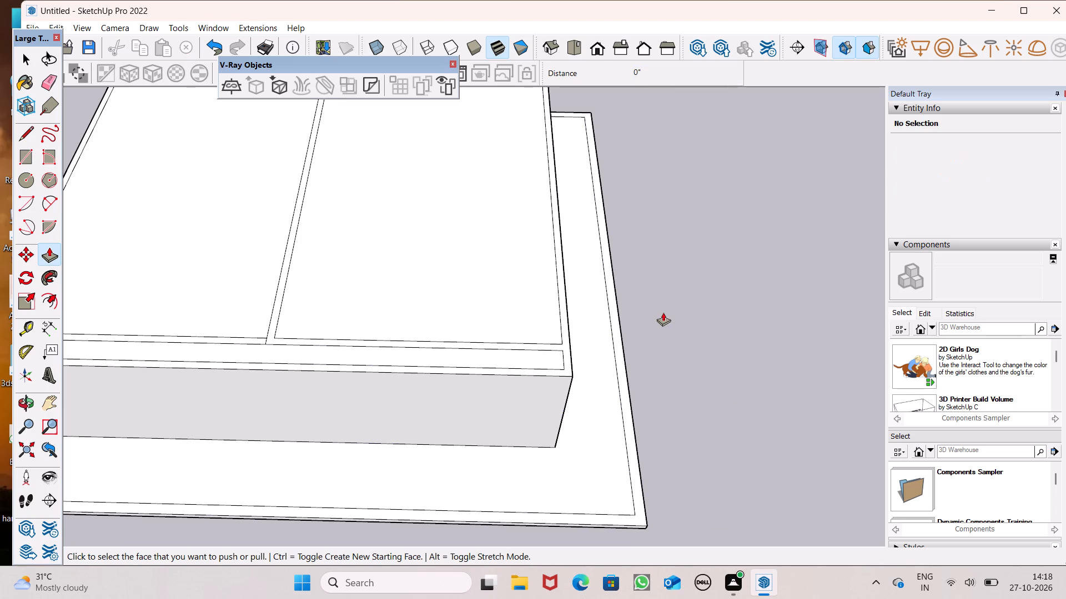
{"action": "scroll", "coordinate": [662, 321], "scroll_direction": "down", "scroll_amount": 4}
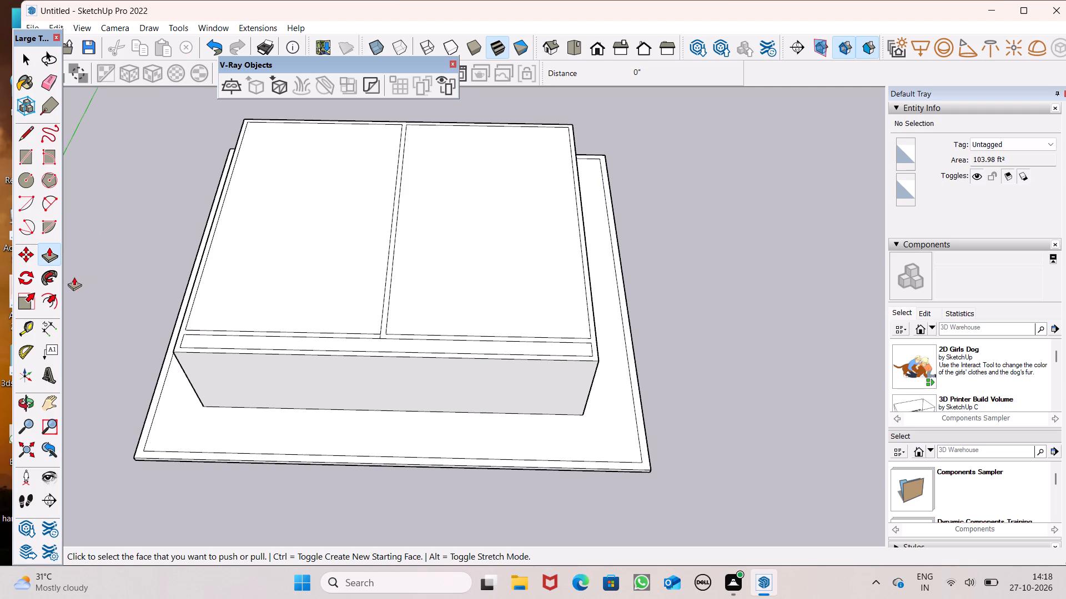
Draw a 6" line from the inner rim's front left corner straight out to the roof's left outer edge.
{"action": "left_click", "coordinate": [29, 130]}
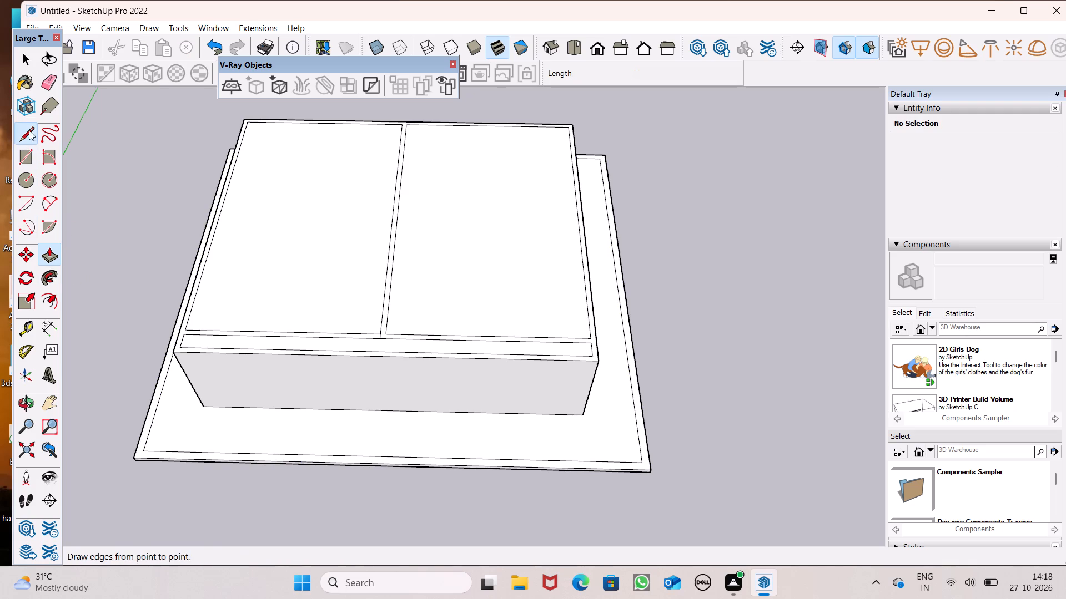
{"action": "scroll", "coordinate": [151, 324], "scroll_direction": "up", "scroll_amount": 3}
{"action": "scroll", "coordinate": [189, 367], "scroll_direction": "up", "scroll_amount": 7}
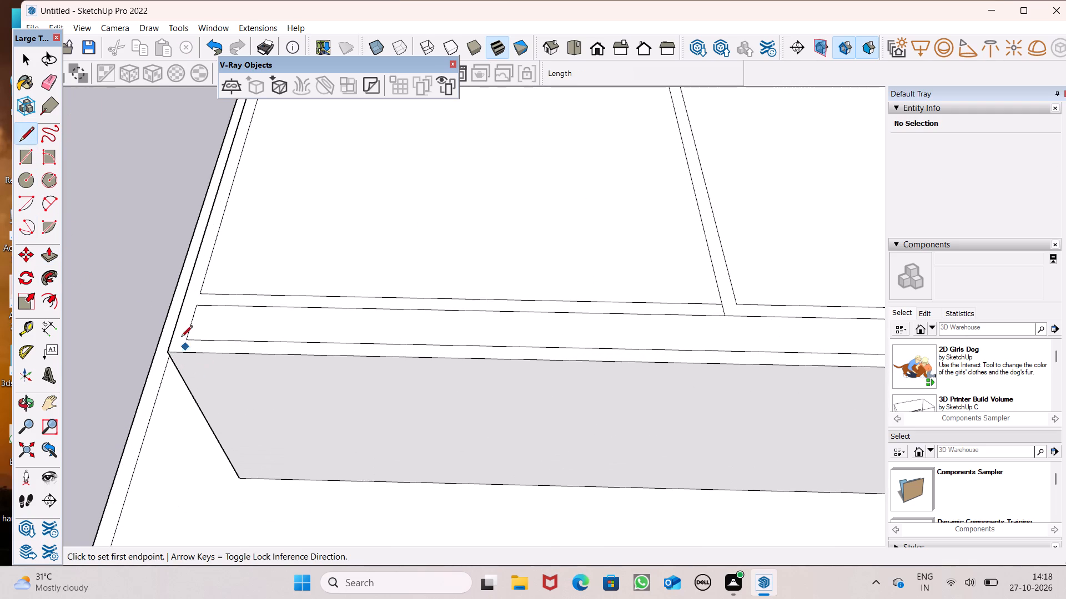
{"action": "scroll", "coordinate": [180, 334], "scroll_direction": "up", "scroll_amount": 4}
{"action": "left_click", "coordinate": [189, 341]}
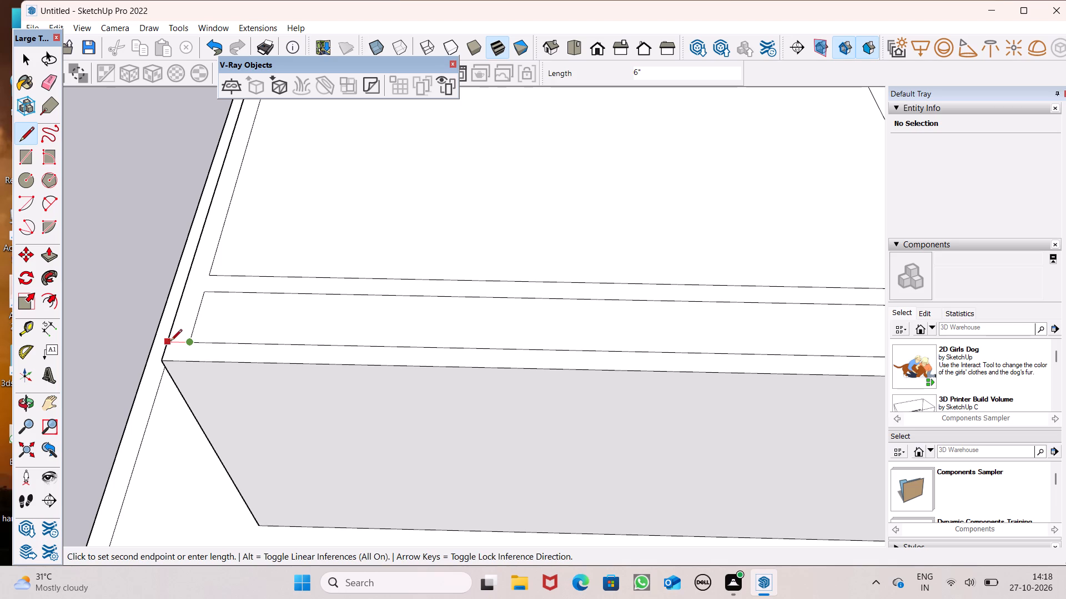
{"action": "left_click", "coordinate": [171, 341]}
{"action": "scroll", "coordinate": [168, 277], "scroll_direction": "down", "scroll_amount": 11}
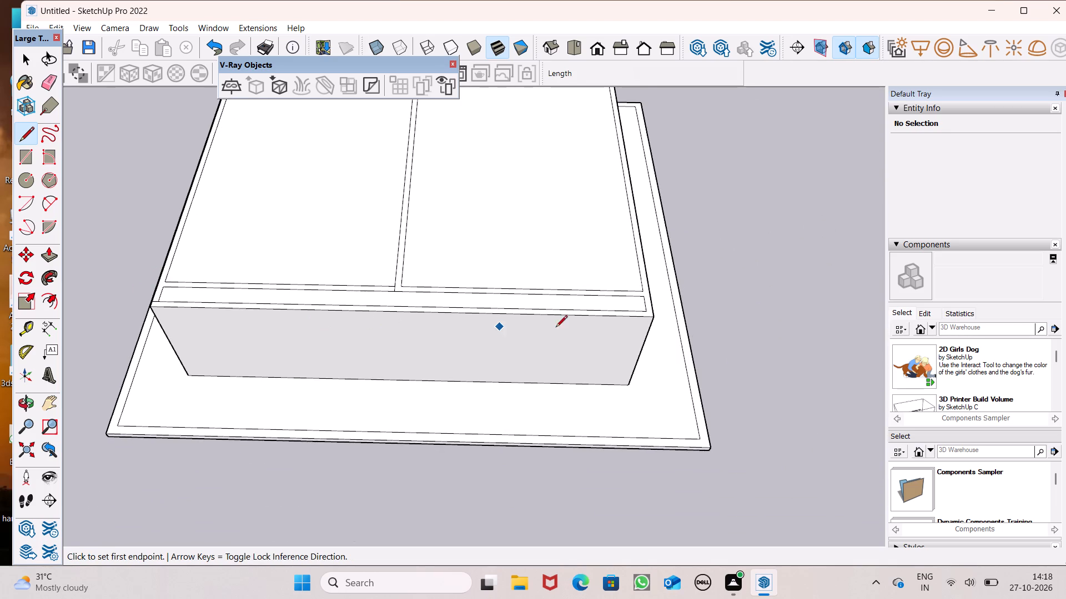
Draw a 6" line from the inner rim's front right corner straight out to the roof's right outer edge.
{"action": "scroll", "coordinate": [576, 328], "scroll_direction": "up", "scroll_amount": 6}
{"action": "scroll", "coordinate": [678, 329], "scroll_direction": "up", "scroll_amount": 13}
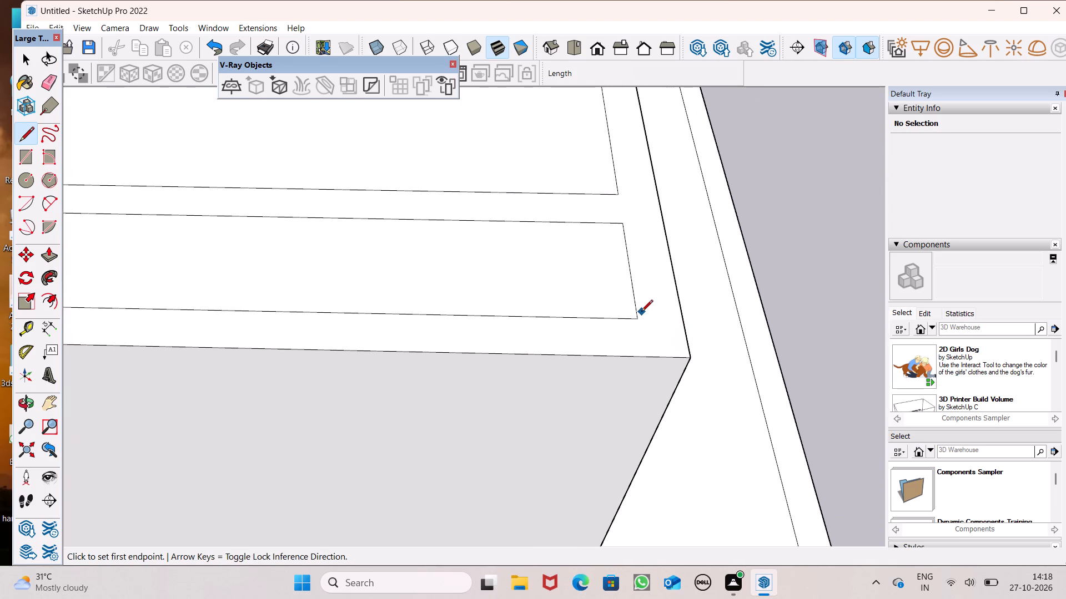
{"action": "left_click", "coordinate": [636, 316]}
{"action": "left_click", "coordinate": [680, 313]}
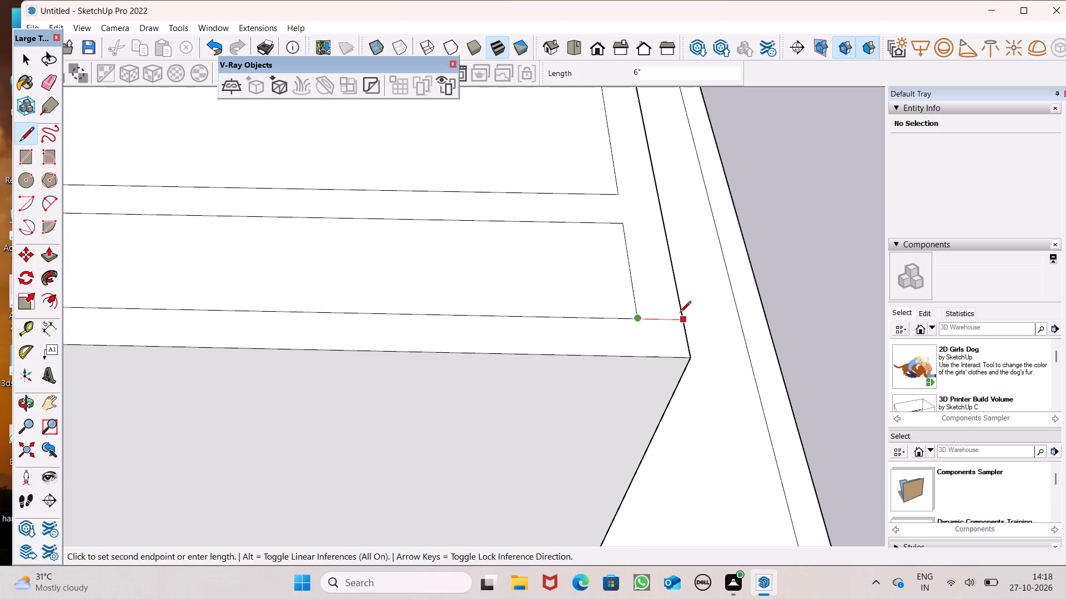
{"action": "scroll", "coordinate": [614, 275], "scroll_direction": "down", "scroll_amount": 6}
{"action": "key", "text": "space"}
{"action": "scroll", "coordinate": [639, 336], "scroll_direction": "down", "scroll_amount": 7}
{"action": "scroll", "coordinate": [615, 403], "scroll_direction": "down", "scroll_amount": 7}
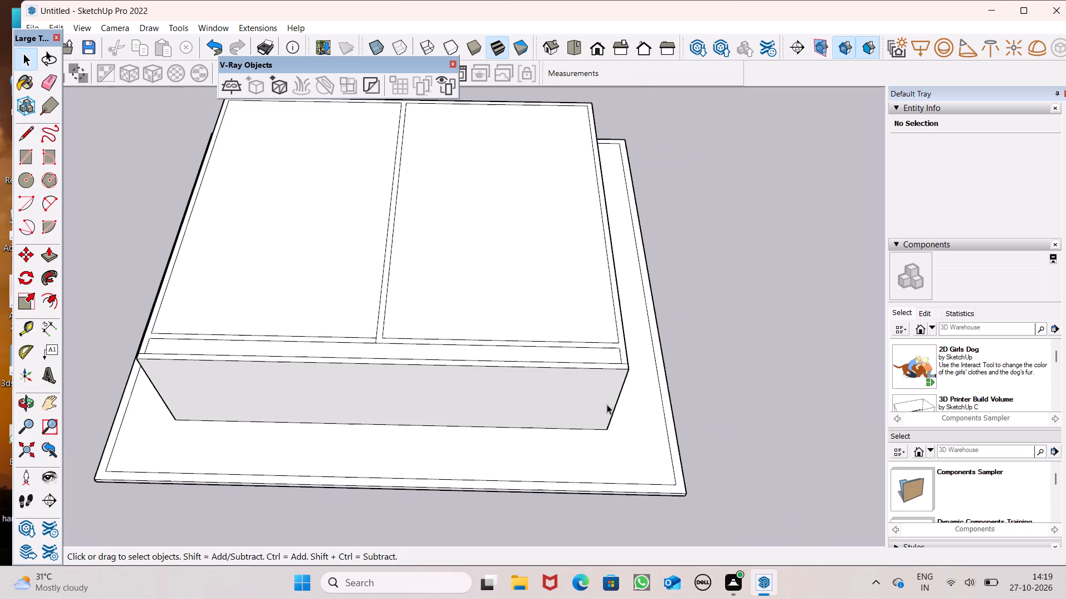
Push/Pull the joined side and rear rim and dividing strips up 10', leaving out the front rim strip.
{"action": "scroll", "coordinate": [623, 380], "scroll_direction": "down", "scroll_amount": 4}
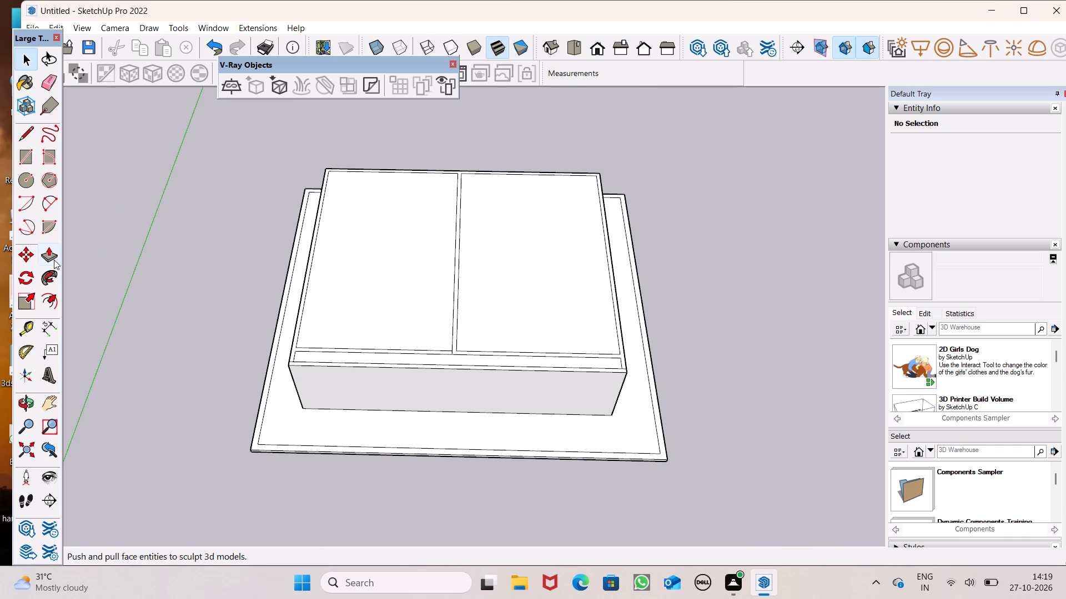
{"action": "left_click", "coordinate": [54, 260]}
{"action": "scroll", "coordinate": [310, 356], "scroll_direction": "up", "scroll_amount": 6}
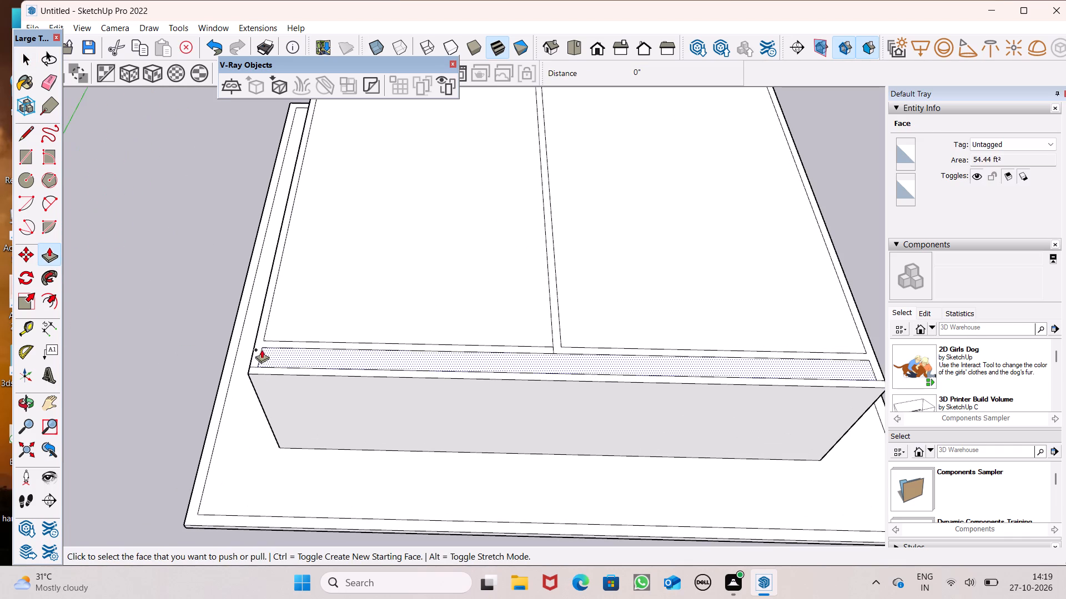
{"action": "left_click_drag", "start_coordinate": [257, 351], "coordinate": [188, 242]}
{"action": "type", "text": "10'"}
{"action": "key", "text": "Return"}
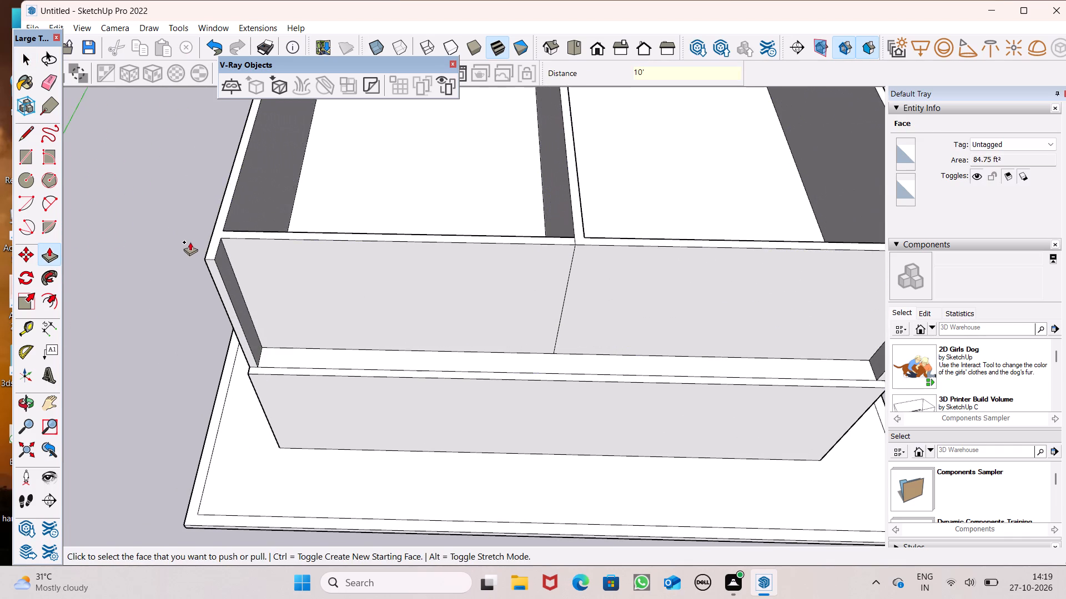
Check the height of the raised crosswise wall with a dimension along its middle vertical edge, without placing it.
{"action": "scroll", "coordinate": [208, 251], "scroll_direction": "down", "scroll_amount": 4}
{"action": "middle_click_drag", "start_coordinate": [308, 322], "coordinate": [311, 206]}
{"action": "scroll", "coordinate": [311, 200], "scroll_direction": "up", "scroll_amount": 1}
{"action": "scroll", "coordinate": [326, 265], "scroll_direction": "down", "scroll_amount": 2}
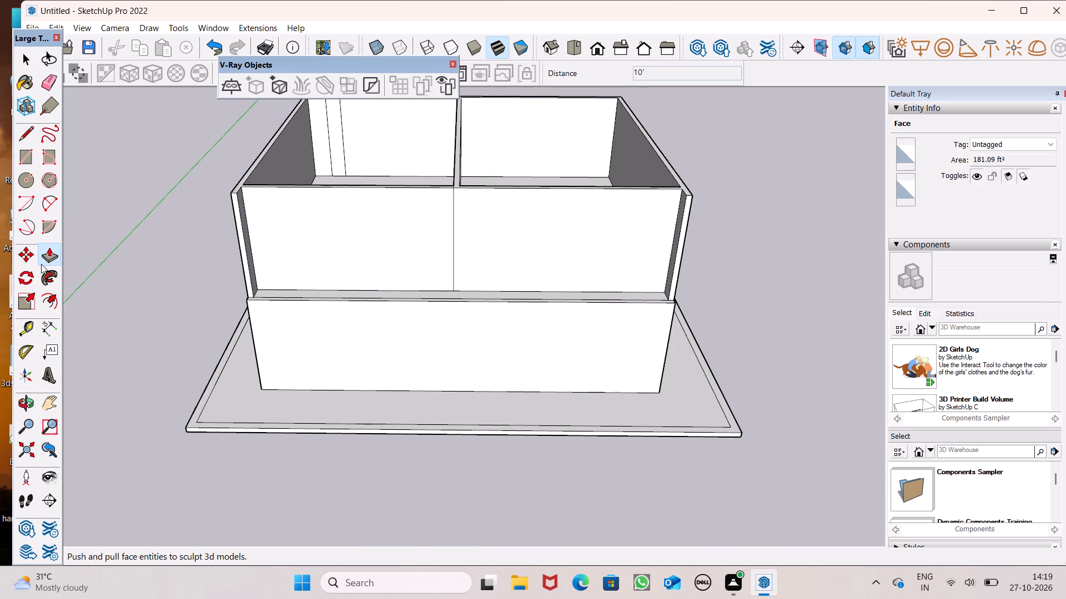
{"action": "left_click", "coordinate": [49, 337]}
{"action": "scroll", "coordinate": [385, 224], "scroll_direction": "up", "scroll_amount": 3}
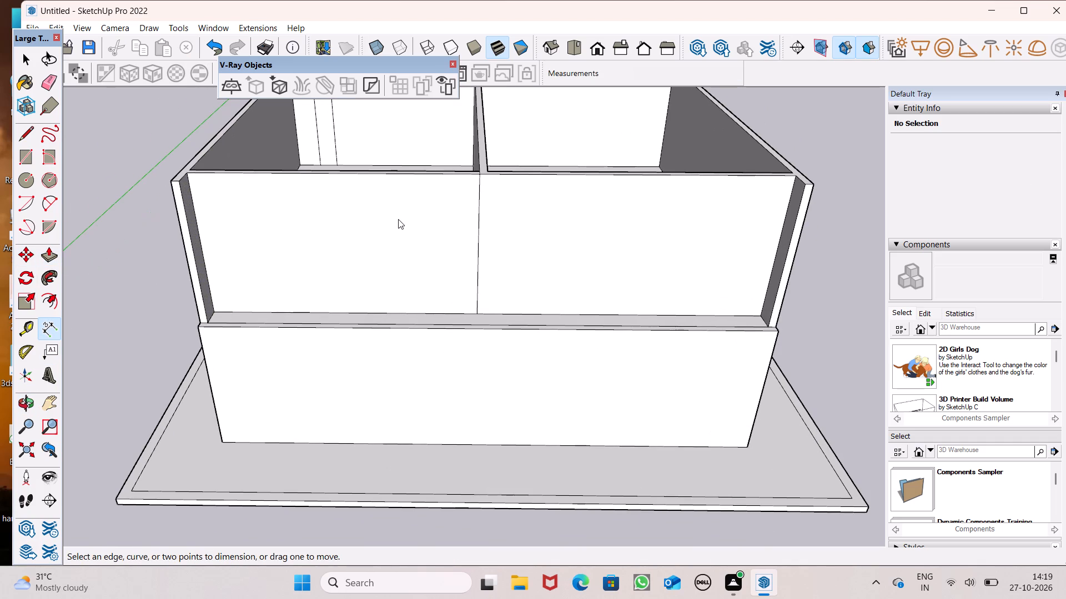
{"action": "left_click", "coordinate": [482, 173]}
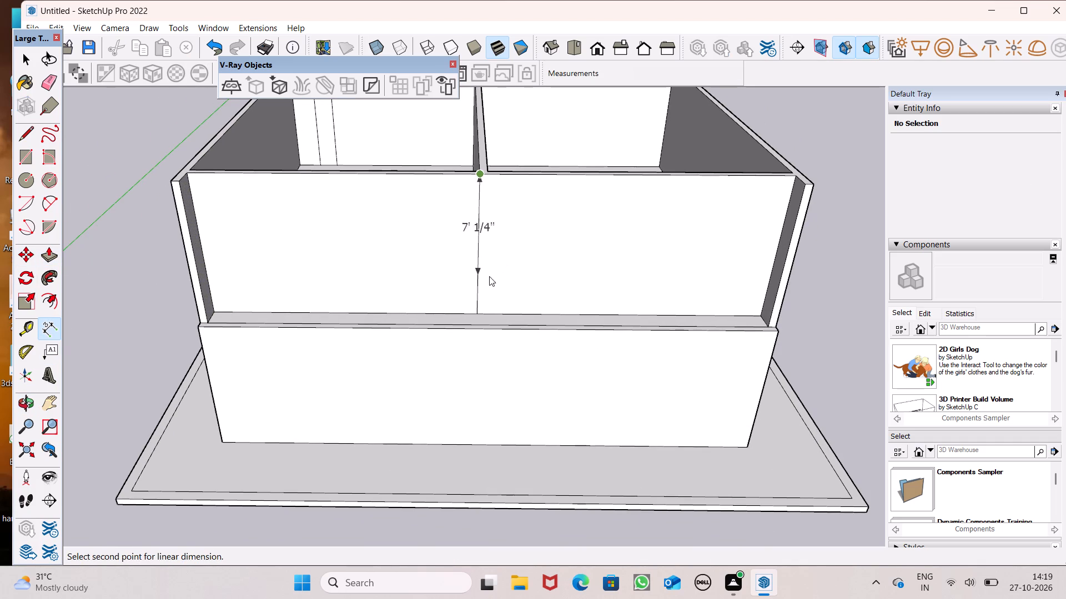
{"action": "scroll", "coordinate": [473, 316], "scroll_direction": "up", "scroll_amount": 1}
{"action": "left_click", "coordinate": [473, 316]}
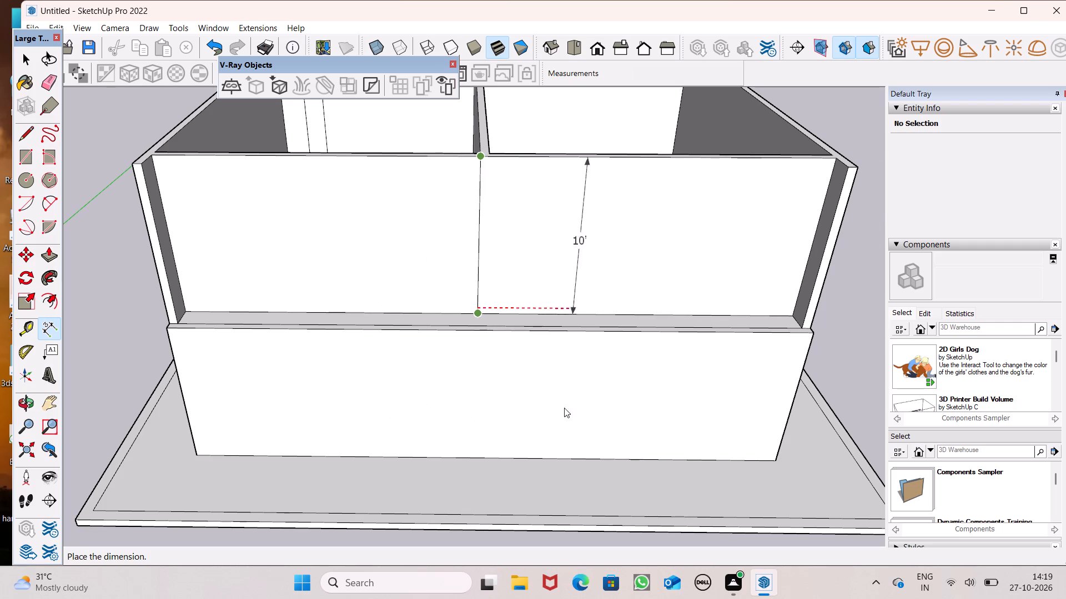
{"action": "key", "text": "space"}
Examine the raised upper walls and the recessed front bay from the front and above.
{"action": "scroll", "coordinate": [424, 351], "scroll_direction": "down", "scroll_amount": 7}
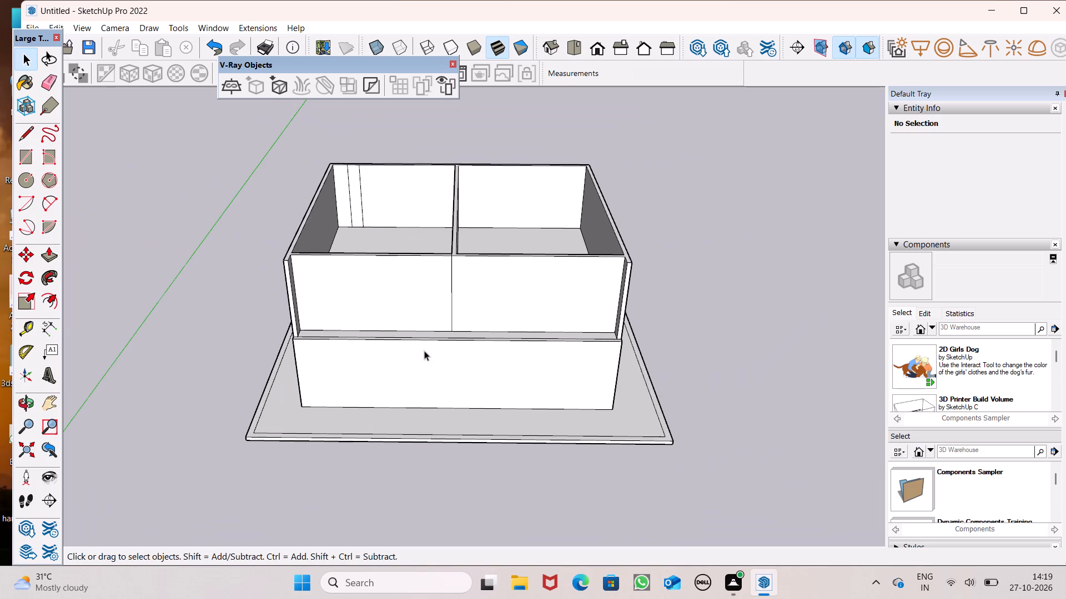
{"action": "scroll", "coordinate": [445, 338], "scroll_direction": "down", "scroll_amount": 2}
{"action": "middle_click_drag", "start_coordinate": [511, 347], "coordinate": [520, 389]}
{"action": "scroll", "coordinate": [520, 389], "scroll_direction": "up", "scroll_amount": 1}
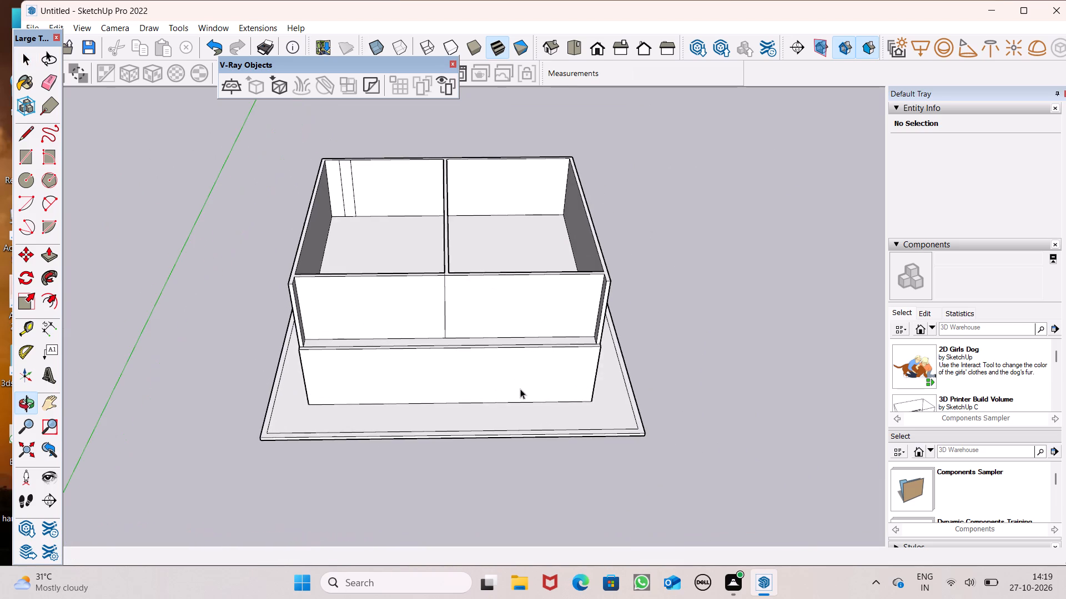
{"action": "scroll", "coordinate": [474, 351], "scroll_direction": "up", "scroll_amount": 4}
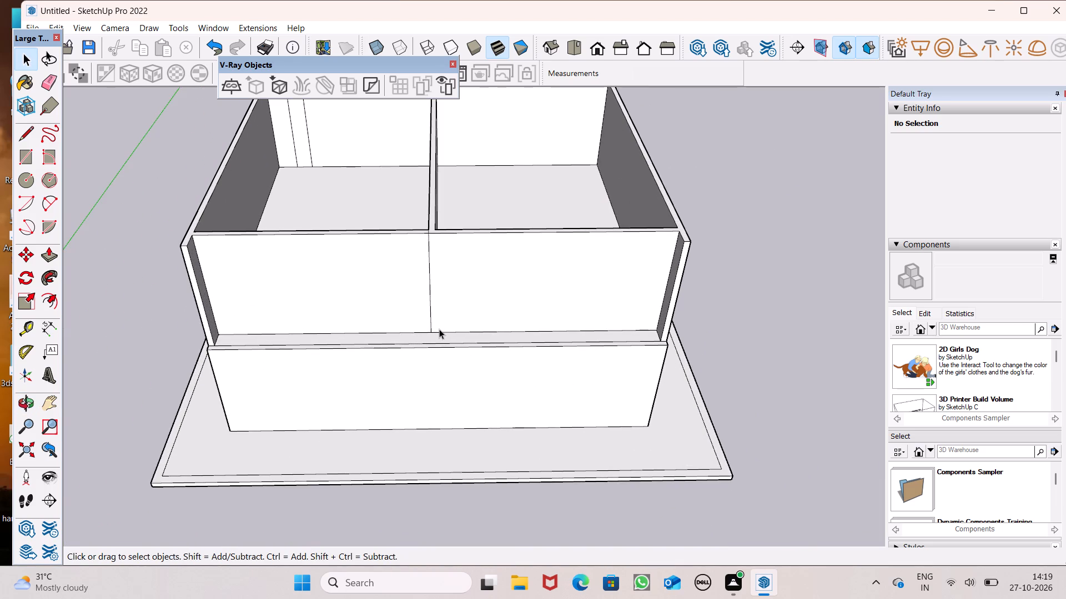
{"action": "scroll", "coordinate": [458, 346], "scroll_direction": "down", "scroll_amount": 5}
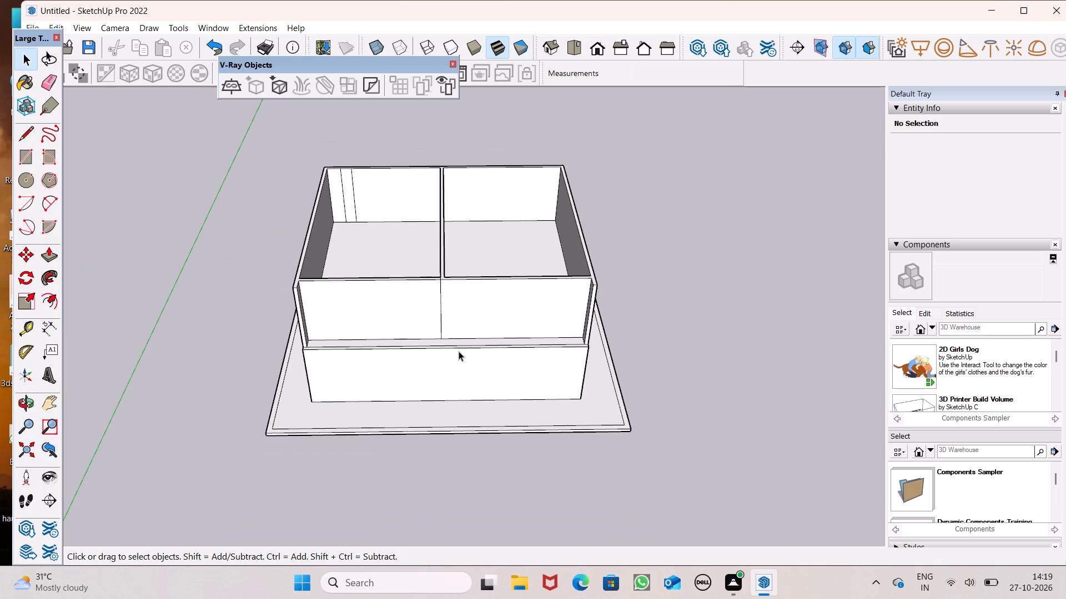
{"action": "scroll", "coordinate": [494, 314], "scroll_direction": "down", "scroll_amount": 1}
{"action": "scroll", "coordinate": [437, 316], "scroll_direction": "up", "scroll_amount": 2}
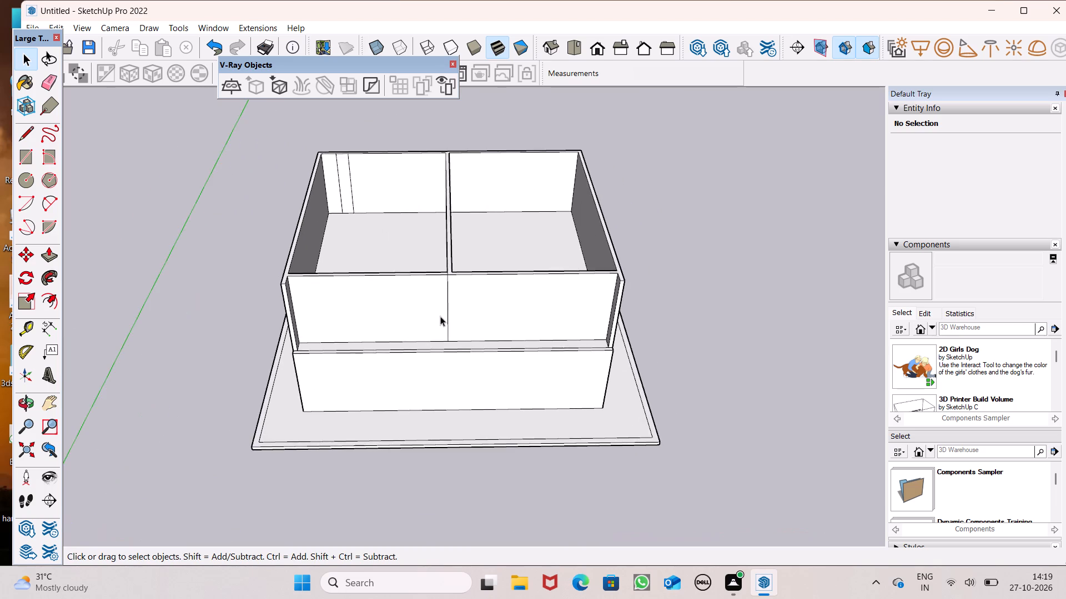
{"action": "scroll", "coordinate": [450, 315], "scroll_direction": "down", "scroll_amount": 2}
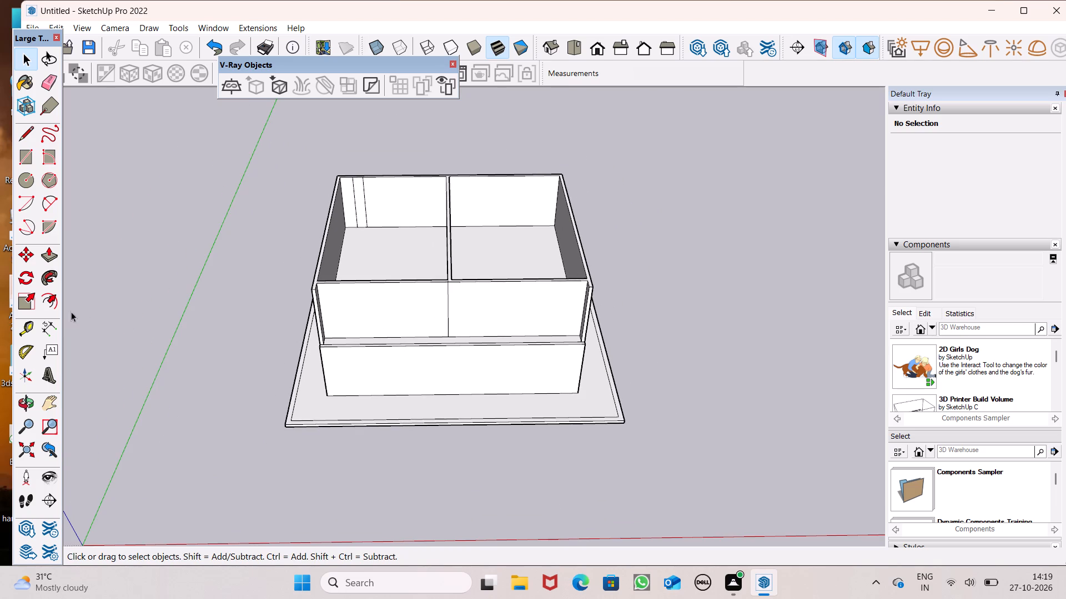
{"action": "middle_click_drag", "start_coordinate": [456, 331], "coordinate": [455, 331]}
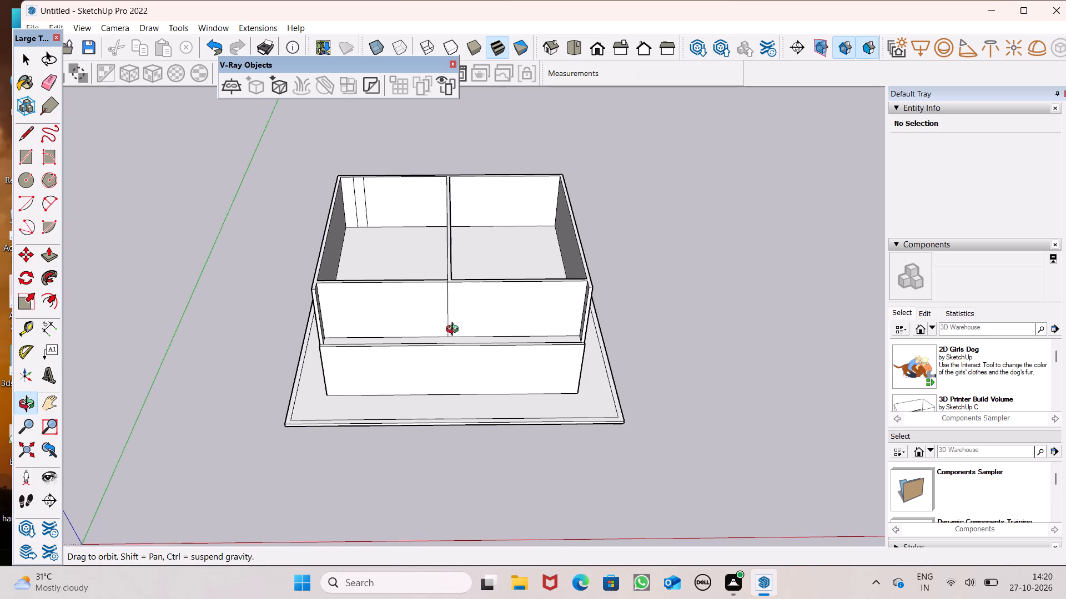
{"action": "middle_click_drag", "start_coordinate": [455, 331], "coordinate": [436, 346]}
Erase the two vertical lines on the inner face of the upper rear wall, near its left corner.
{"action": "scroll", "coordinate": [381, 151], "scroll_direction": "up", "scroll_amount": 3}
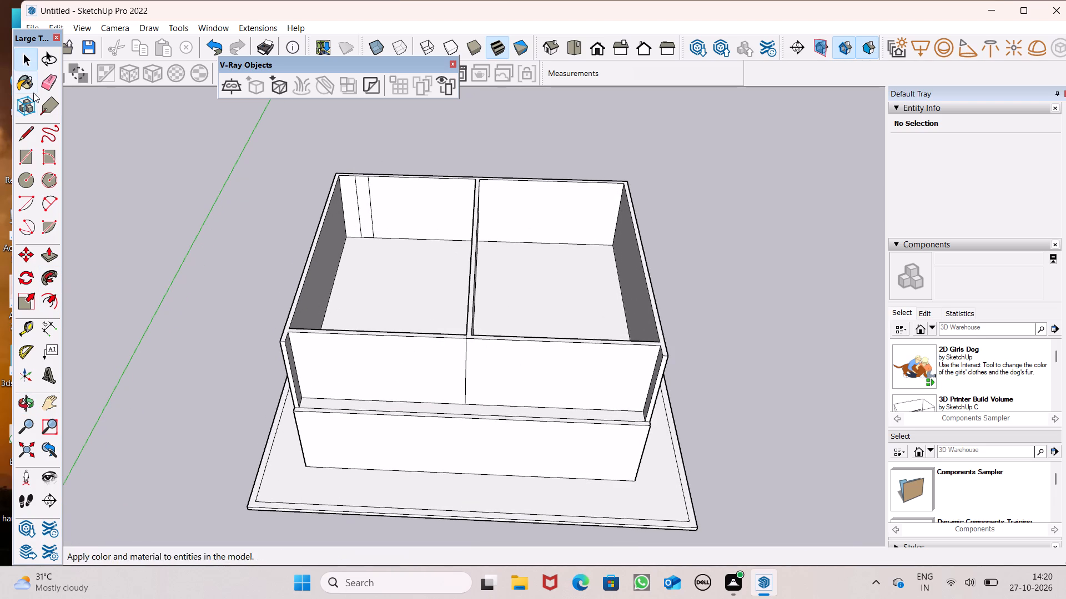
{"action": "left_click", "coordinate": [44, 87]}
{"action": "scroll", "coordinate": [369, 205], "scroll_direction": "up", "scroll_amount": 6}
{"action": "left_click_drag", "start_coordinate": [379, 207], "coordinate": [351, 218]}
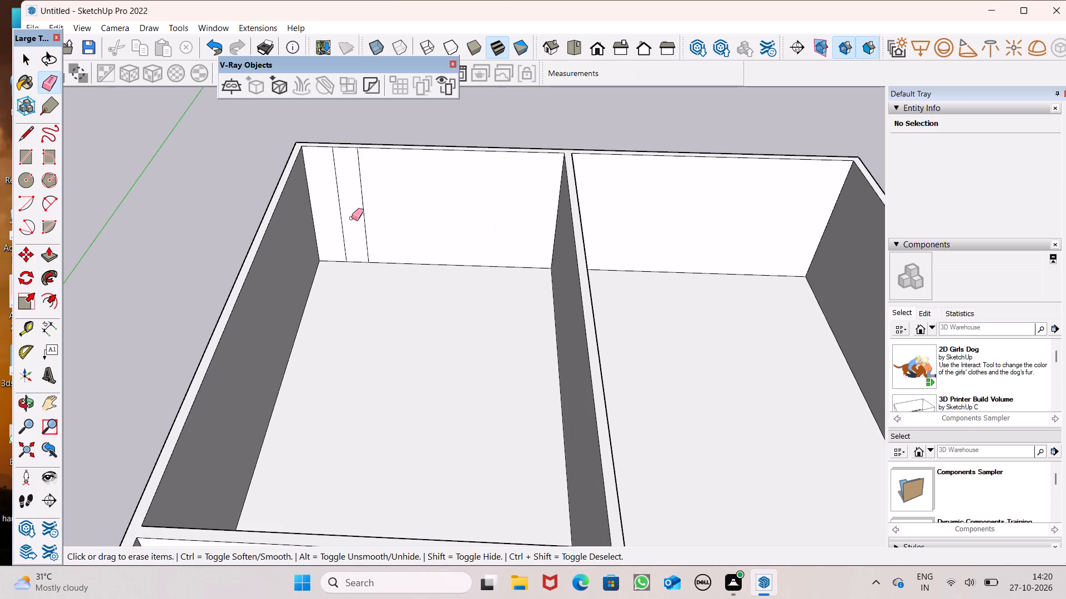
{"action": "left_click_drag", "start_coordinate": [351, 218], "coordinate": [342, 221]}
Examine the upper walls and front bay from the side, above and front.
{"action": "scroll", "coordinate": [343, 207], "scroll_direction": "down", "scroll_amount": 5}
{"action": "middle_click_drag", "start_coordinate": [334, 247], "coordinate": [849, 280]}
{"action": "scroll", "coordinate": [428, 369], "scroll_direction": "up", "scroll_amount": 1}
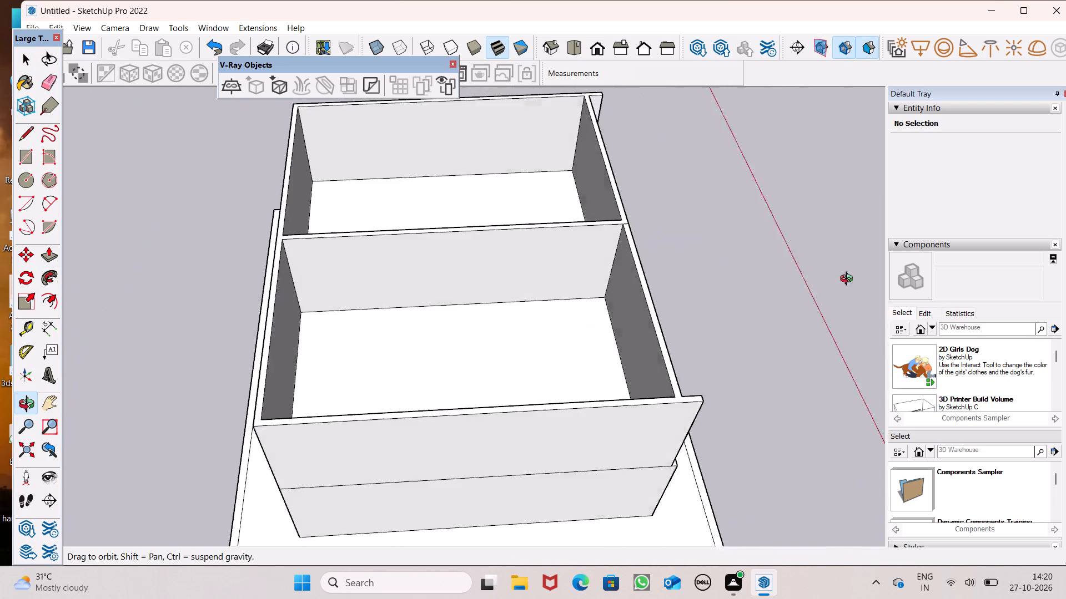
{"action": "middle_click_drag", "start_coordinate": [849, 280], "coordinate": [356, 238]}
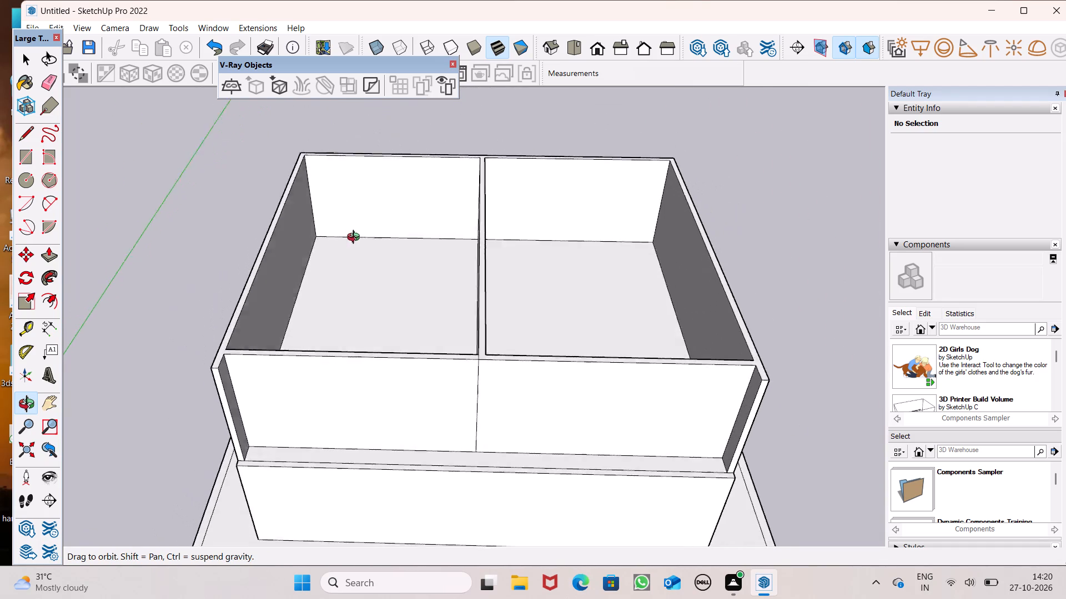
{"action": "middle_click_drag", "start_coordinate": [356, 238], "coordinate": [361, 243]}
{"action": "scroll", "coordinate": [300, 260], "scroll_direction": "down", "scroll_amount": 1}
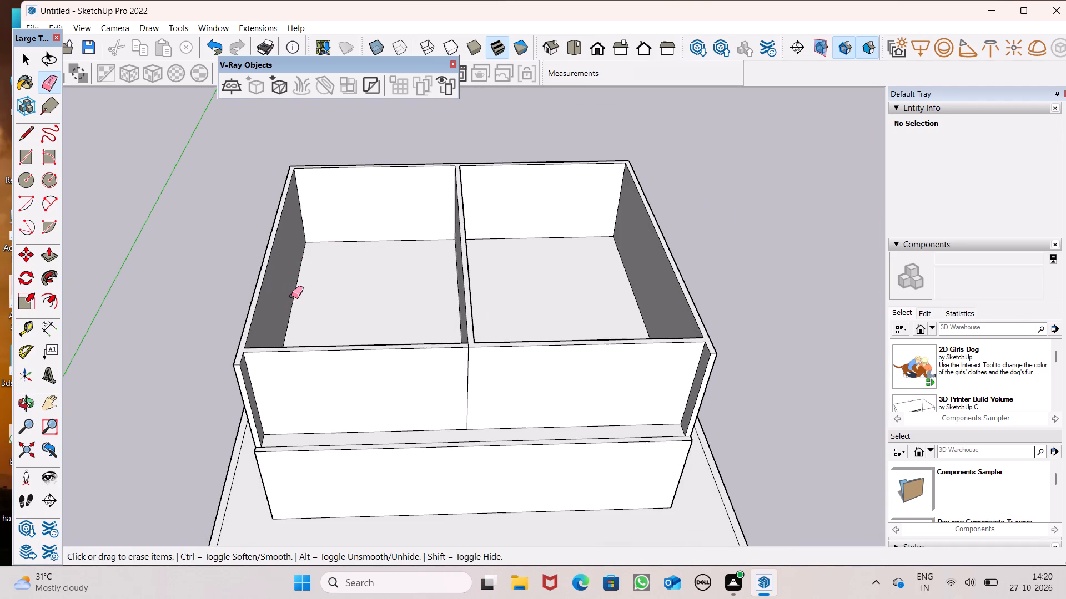
{"action": "scroll", "coordinate": [303, 309], "scroll_direction": "down", "scroll_amount": 2}
{"action": "middle_click_drag", "start_coordinate": [304, 345], "coordinate": [324, 192]}
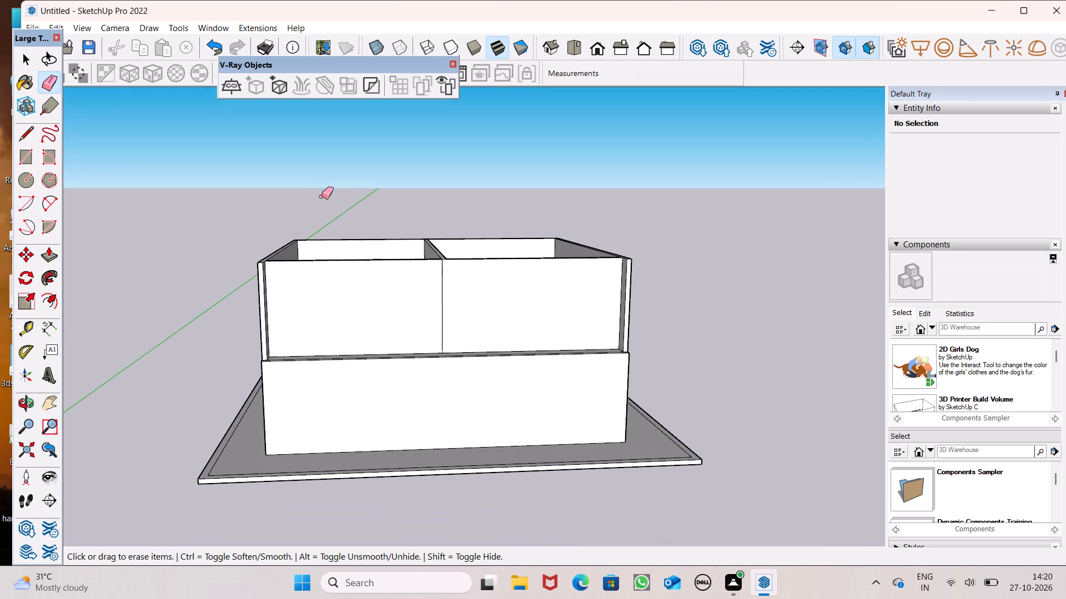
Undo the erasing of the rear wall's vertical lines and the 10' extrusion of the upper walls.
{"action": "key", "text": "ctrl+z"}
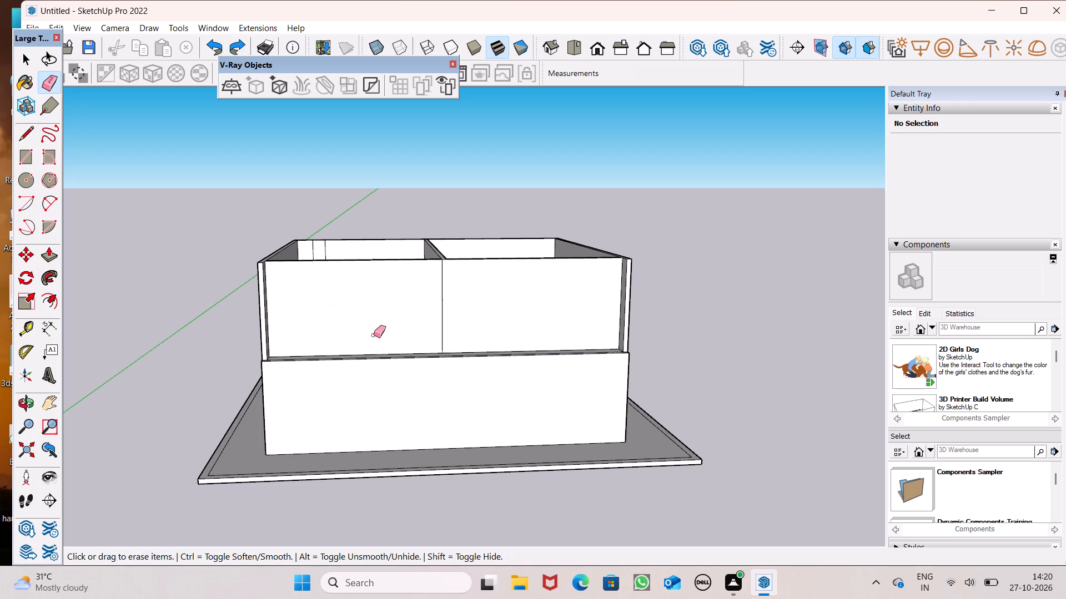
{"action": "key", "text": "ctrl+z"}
Erase the short edge crossing the roof rim at the front left corner.
{"action": "middle_click_drag", "start_coordinate": [421, 382], "coordinate": [385, 515]}
{"action": "scroll", "coordinate": [294, 474], "scroll_direction": "up", "scroll_amount": 2}
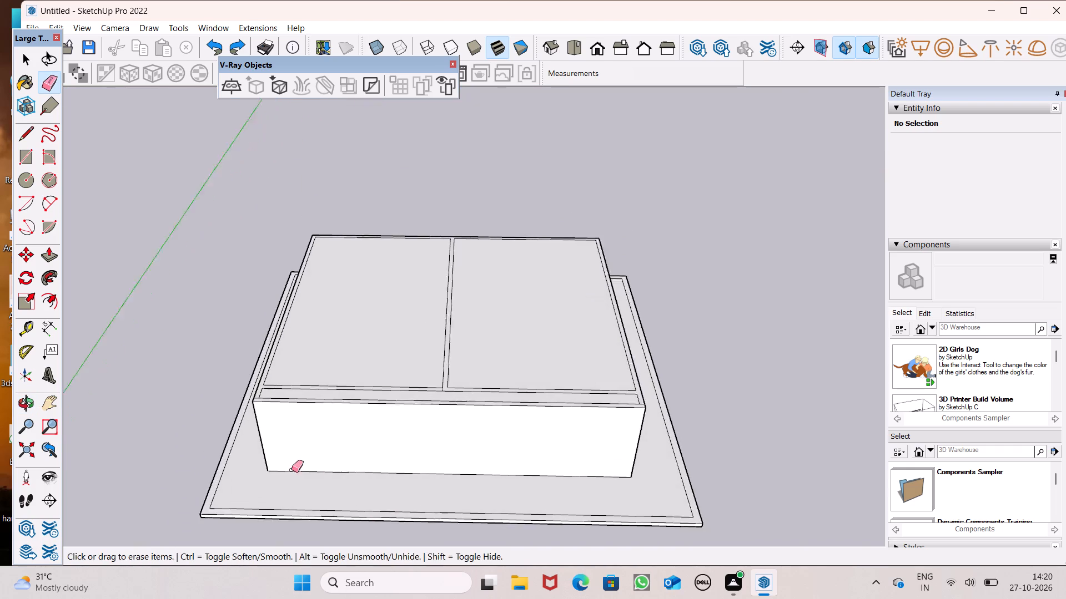
{"action": "scroll", "coordinate": [291, 470], "scroll_direction": "up", "scroll_amount": 5}
{"action": "scroll", "coordinate": [296, 432], "scroll_direction": "down", "scroll_amount": 3}
{"action": "middle_click_drag", "start_coordinate": [274, 409], "coordinate": [284, 448]}
{"action": "scroll", "coordinate": [270, 352], "scroll_direction": "up", "scroll_amount": 7}
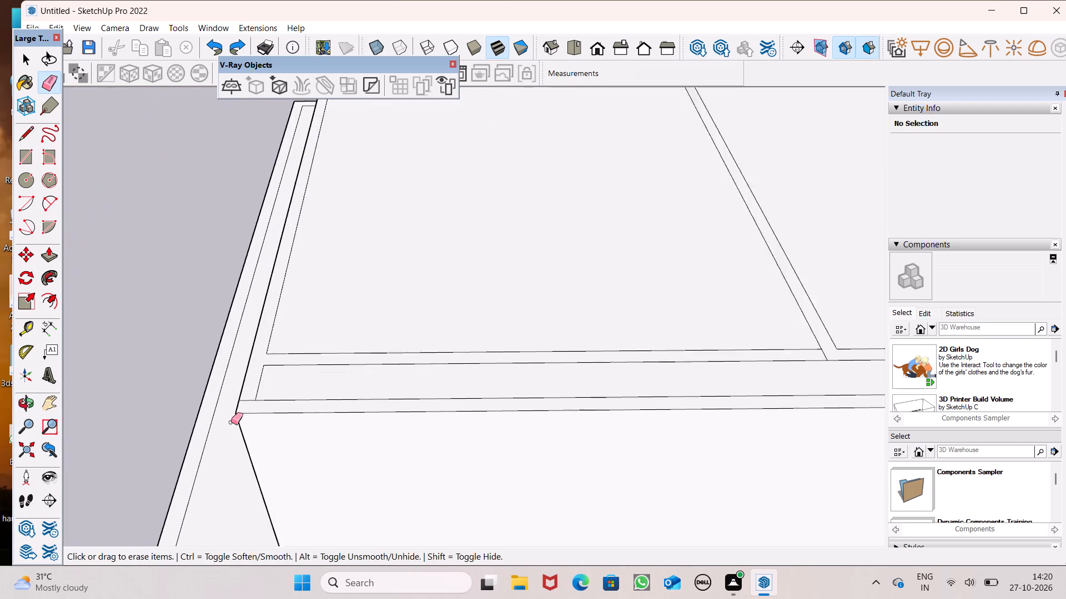
{"action": "scroll", "coordinate": [231, 422], "scroll_direction": "up", "scroll_amount": 6}
{"action": "left_click_drag", "start_coordinate": [248, 395], "coordinate": [251, 388]}
{"action": "scroll", "coordinate": [217, 375], "scroll_direction": "down", "scroll_amount": 10}
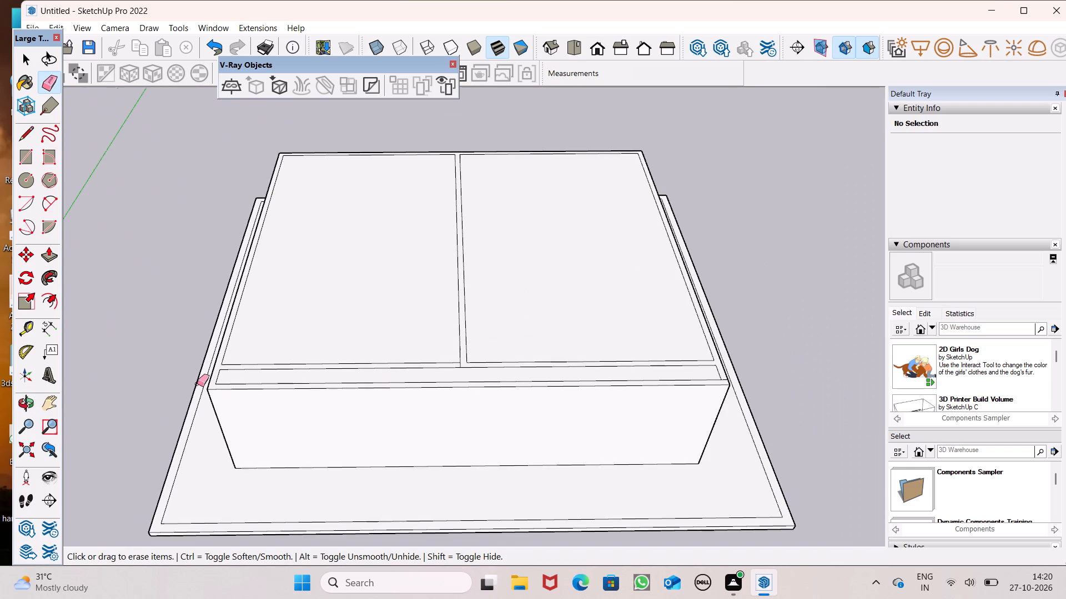
Erase the short edge crossing the roof rim at the front right corner.
{"action": "scroll", "coordinate": [197, 384], "scroll_direction": "down", "scroll_amount": 1}
{"action": "scroll", "coordinate": [582, 387], "scroll_direction": "up", "scroll_amount": 6}
{"action": "scroll", "coordinate": [821, 372], "scroll_direction": "up", "scroll_amount": 5}
{"action": "left_click_drag", "start_coordinate": [807, 383], "coordinate": [807, 368]}
{"action": "scroll", "coordinate": [819, 245], "scroll_direction": "down", "scroll_amount": 8}
{"action": "scroll", "coordinate": [702, 268], "scroll_direction": "down", "scroll_amount": 3}
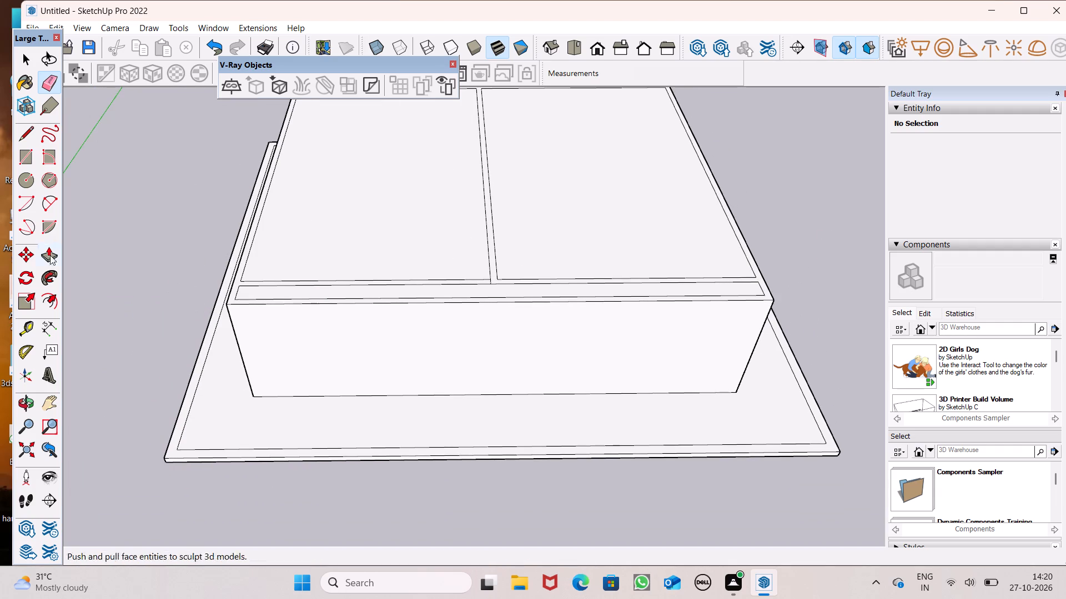
Push/Pull the merged roof rim and dividing strips up 2'.
{"action": "left_click", "coordinate": [46, 257]}
{"action": "scroll", "coordinate": [137, 280], "scroll_direction": "up", "scroll_amount": 5}
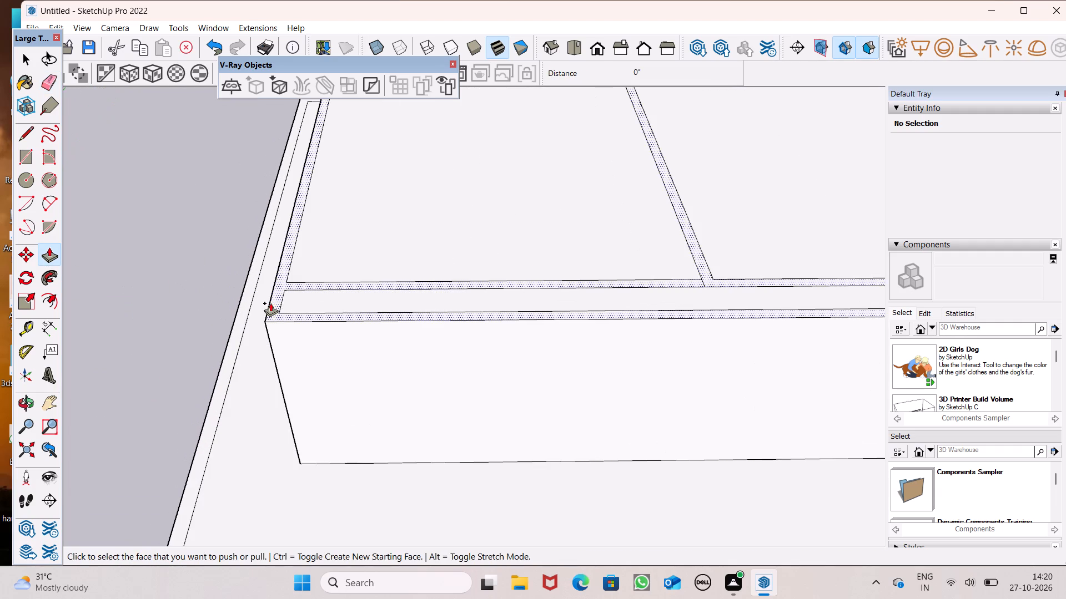
{"action": "left_click", "coordinate": [276, 309]}
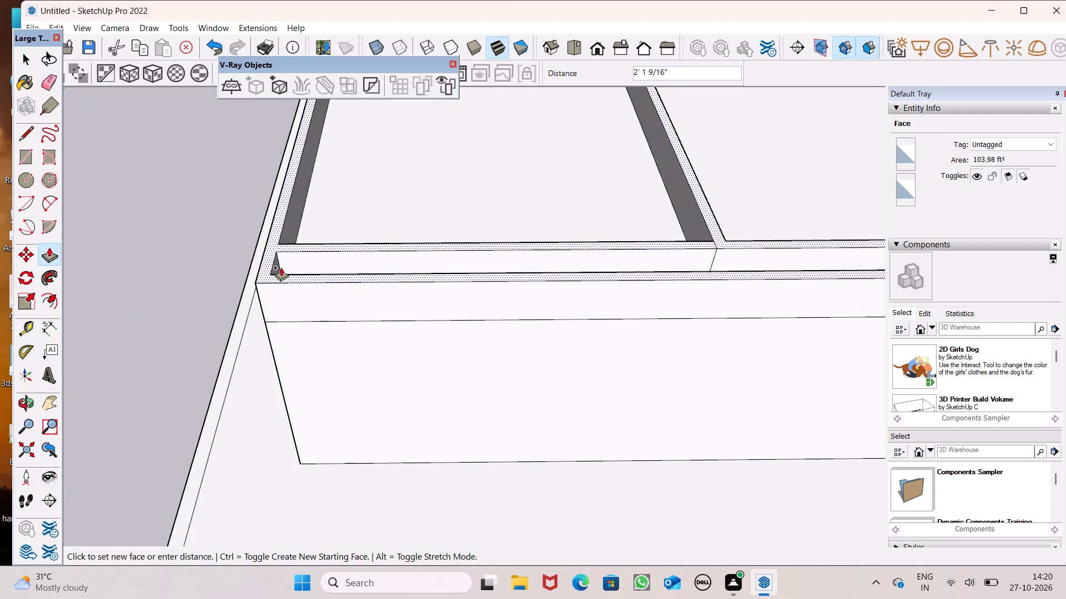
{"action": "type", "text": "2'"}
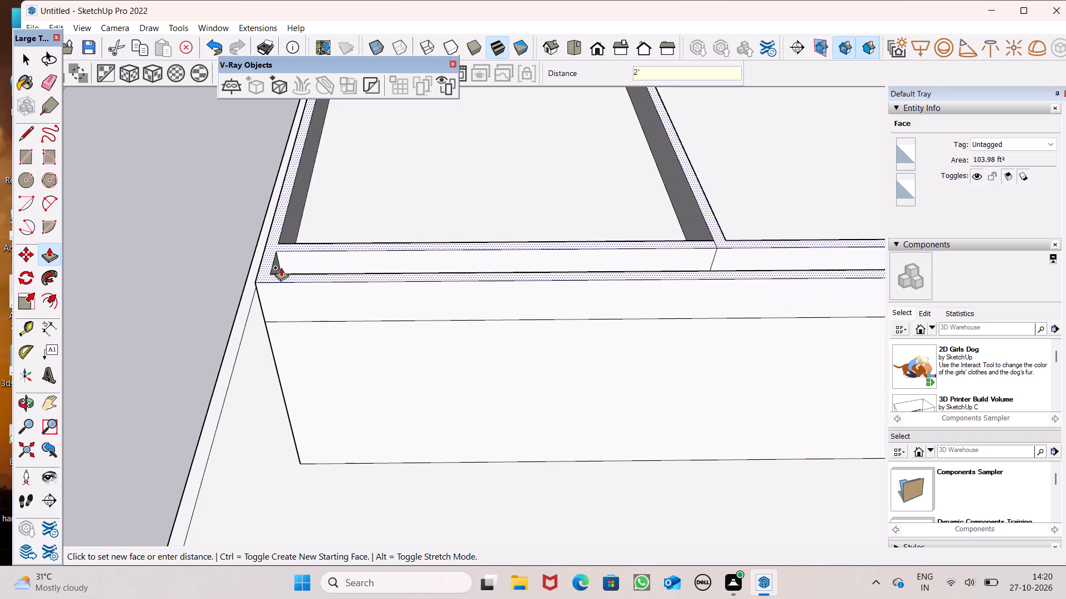
{"action": "key", "text": "Return"}
{"action": "scroll", "coordinate": [240, 279], "scroll_direction": "down", "scroll_amount": 6}
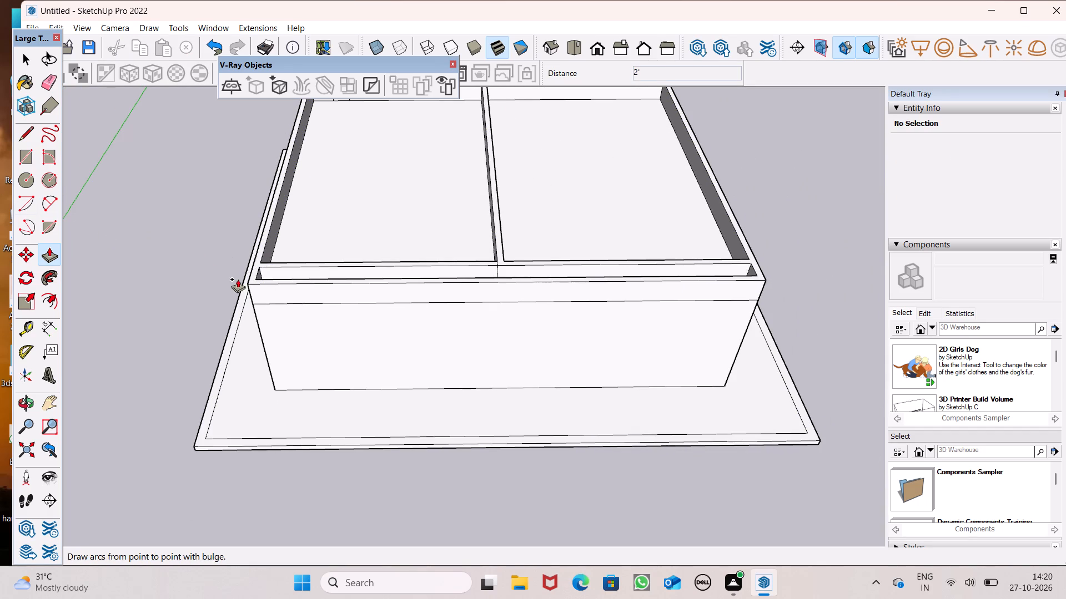
Draw a 9" line along the narrow front bay's top rear edge from its left corner, closing the bay with a face.
{"action": "left_click", "coordinate": [33, 139]}
{"action": "scroll", "coordinate": [249, 267], "scroll_direction": "up", "scroll_amount": 5}
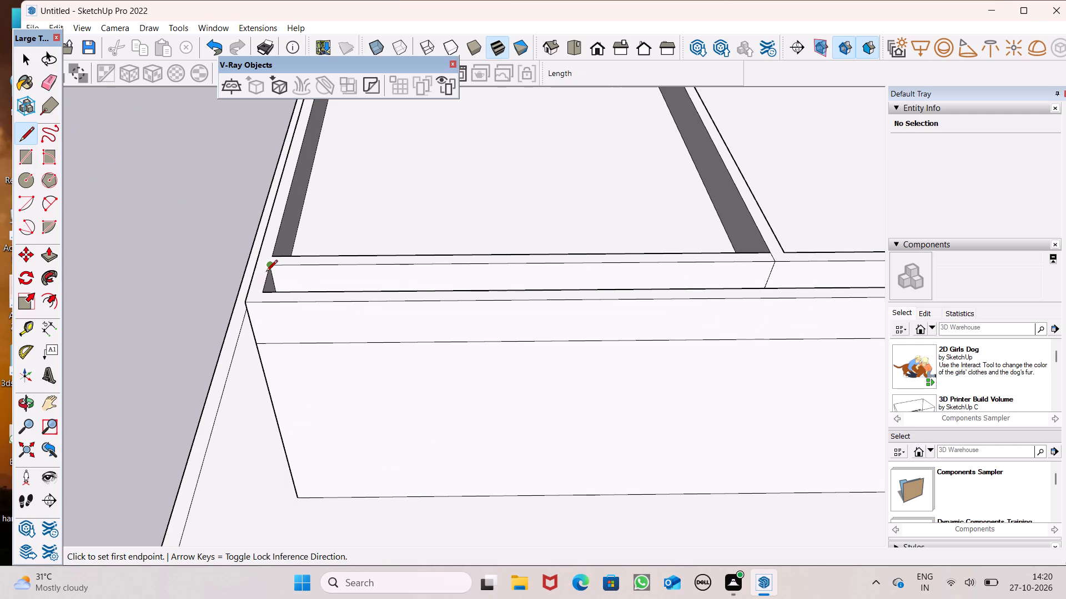
{"action": "left_click", "coordinate": [266, 272]}
{"action": "left_click", "coordinate": [291, 266]}
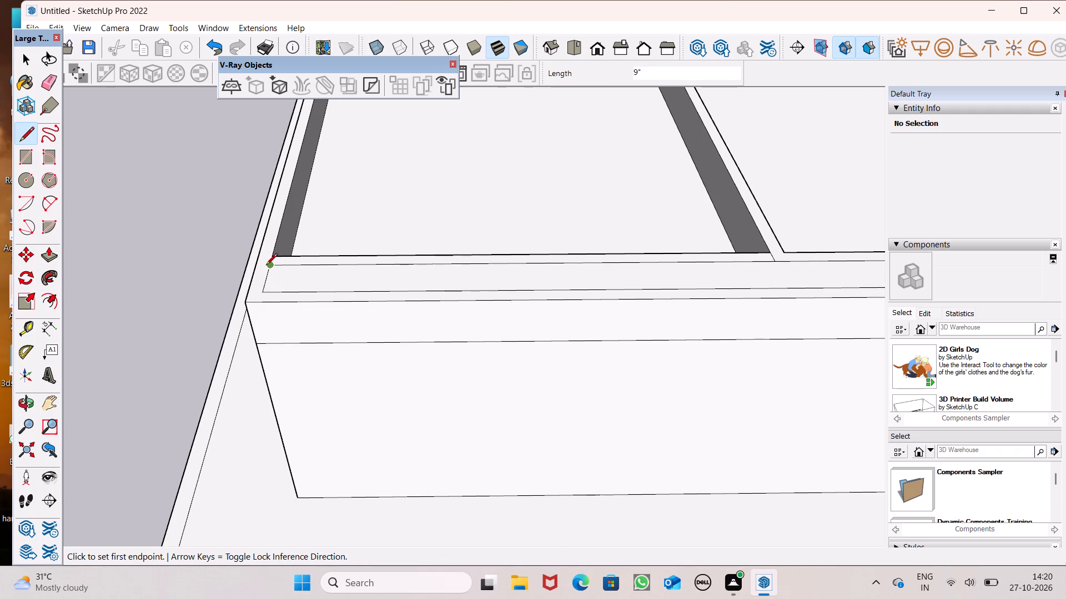
{"action": "scroll", "coordinate": [266, 269], "scroll_direction": "up", "scroll_amount": 8}
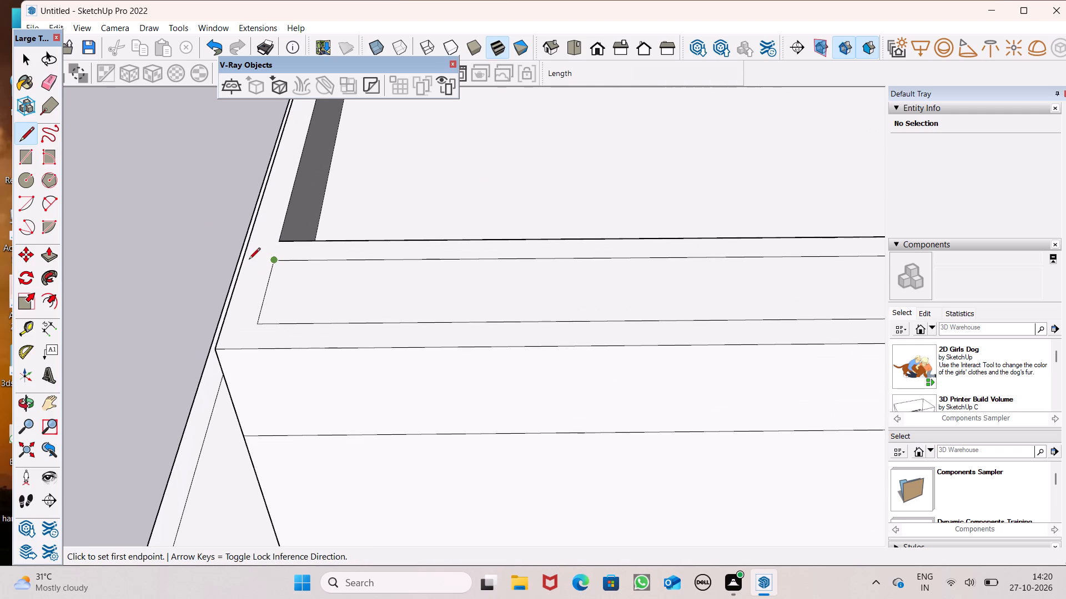
Draw a short line from the roof rim's outer left edge to the narrow front bay's rear left corner.
{"action": "left_click", "coordinate": [245, 258]}
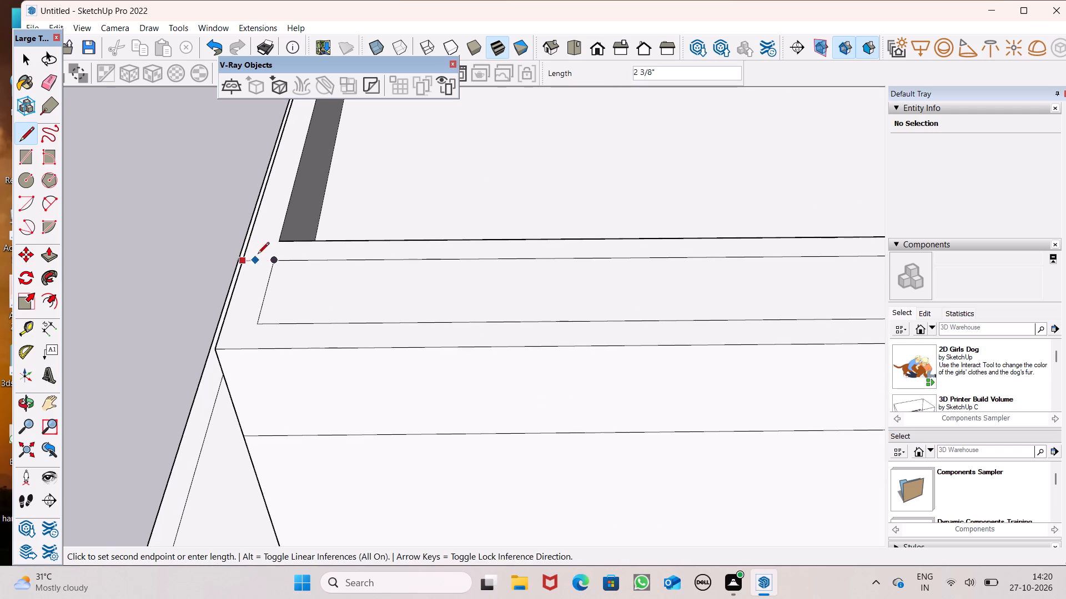
{"action": "left_click", "coordinate": [269, 255]}
Draw a 6" line from the narrow front bay's rear right corner to the rim's outer right edge.
{"action": "scroll", "coordinate": [110, 221], "scroll_direction": "down", "scroll_amount": 7}
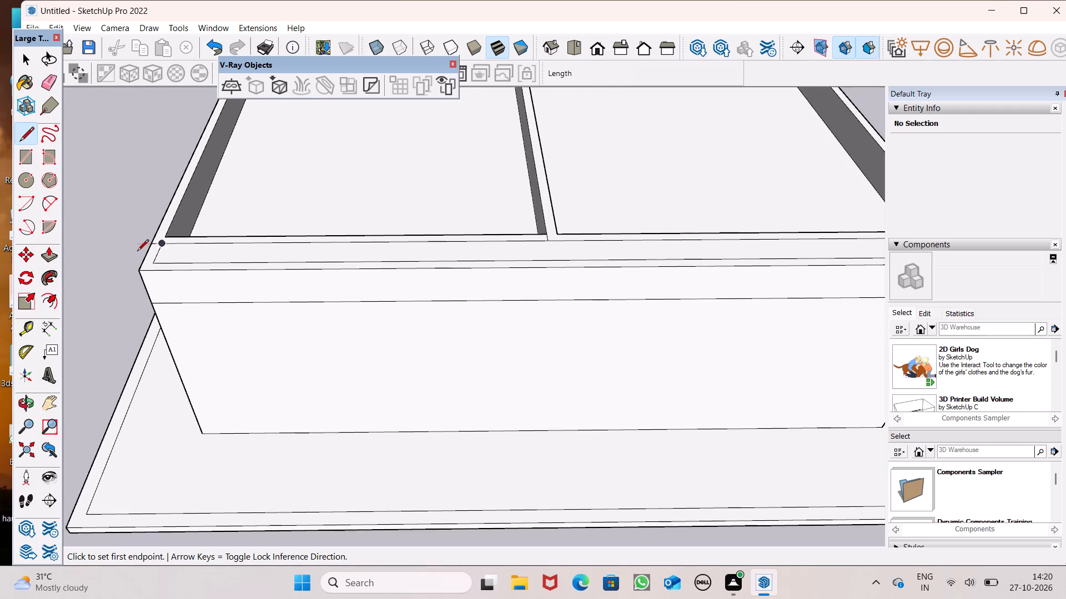
{"action": "scroll", "coordinate": [138, 257], "scroll_direction": "down", "scroll_amount": 6}
{"action": "scroll", "coordinate": [562, 251], "scroll_direction": "up", "scroll_amount": 6}
{"action": "scroll", "coordinate": [625, 252], "scroll_direction": "up", "scroll_amount": 7}
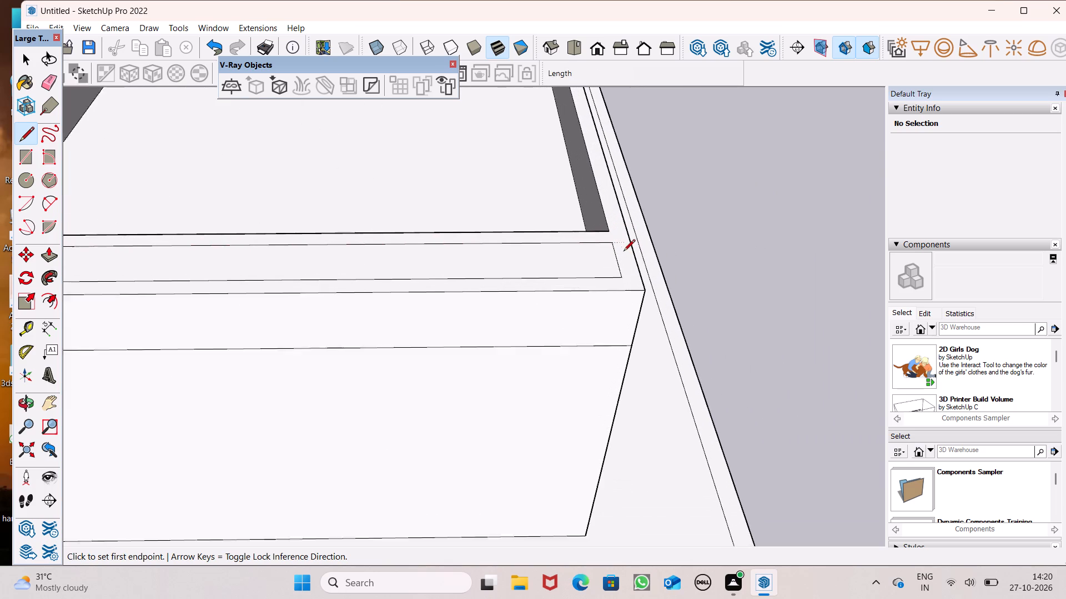
{"action": "left_click", "coordinate": [607, 246]}
{"action": "left_click", "coordinate": [630, 242]}
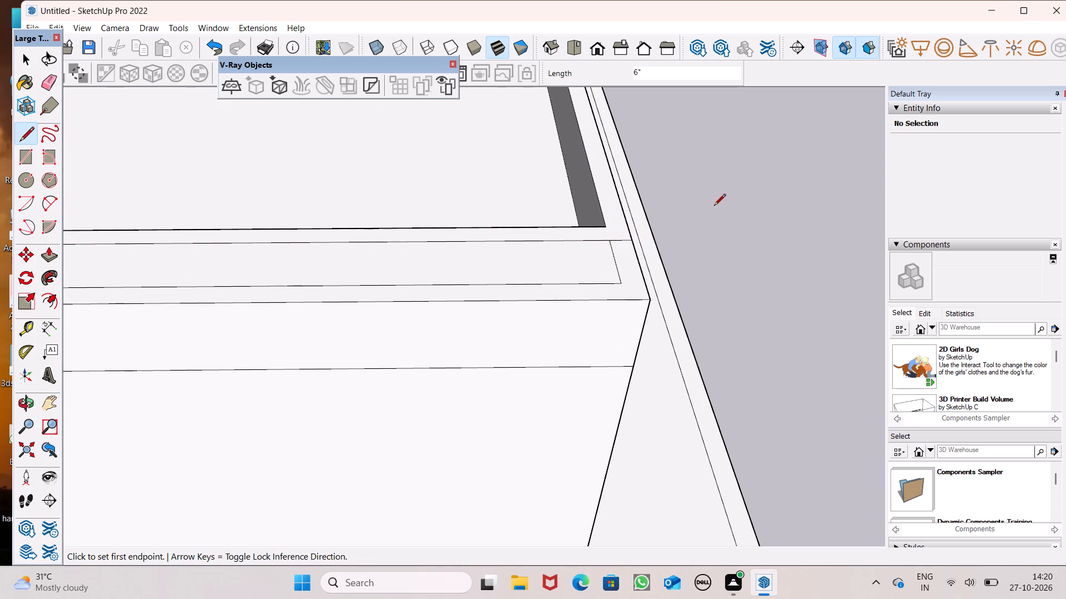
Draw a short line along the left main bay's top rear inner edge, between its two vertical lines, to close the bay with a face.
{"action": "scroll", "coordinate": [701, 226], "scroll_direction": "down", "scroll_amount": 13}
{"action": "scroll", "coordinate": [517, 266], "scroll_direction": "down", "scroll_amount": 5}
{"action": "middle_click_drag", "start_coordinate": [503, 297], "coordinate": [504, 327]}
{"action": "scroll", "coordinate": [504, 327], "scroll_direction": "up", "scroll_amount": 1}
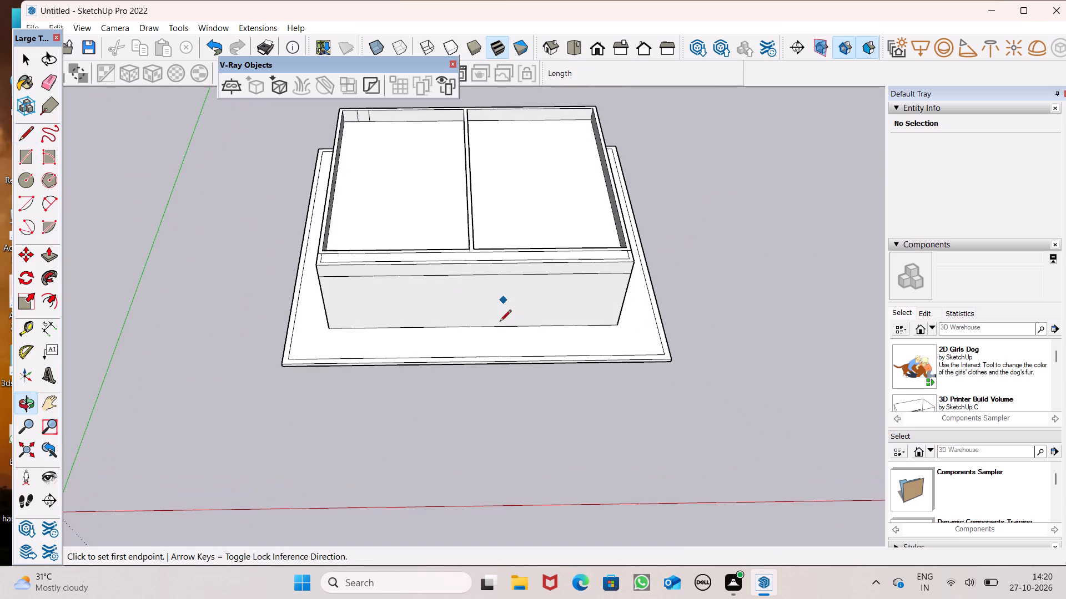
{"action": "scroll", "coordinate": [385, 187], "scroll_direction": "up", "scroll_amount": 1}
{"action": "scroll", "coordinate": [389, 131], "scroll_direction": "up", "scroll_amount": 2}
{"action": "scroll", "coordinate": [404, 201], "scroll_direction": "down", "scroll_amount": 4}
{"action": "scroll", "coordinate": [389, 131], "scroll_direction": "up", "scroll_amount": 2}
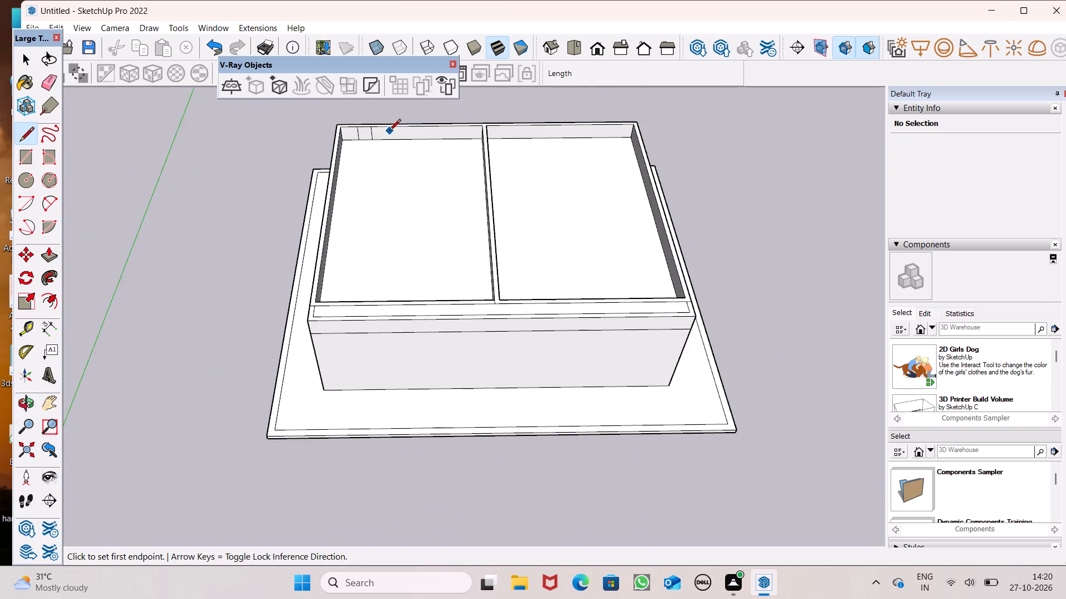
{"action": "scroll", "coordinate": [389, 131], "scroll_direction": "up", "scroll_amount": 14}
{"action": "left_click", "coordinate": [339, 123]}
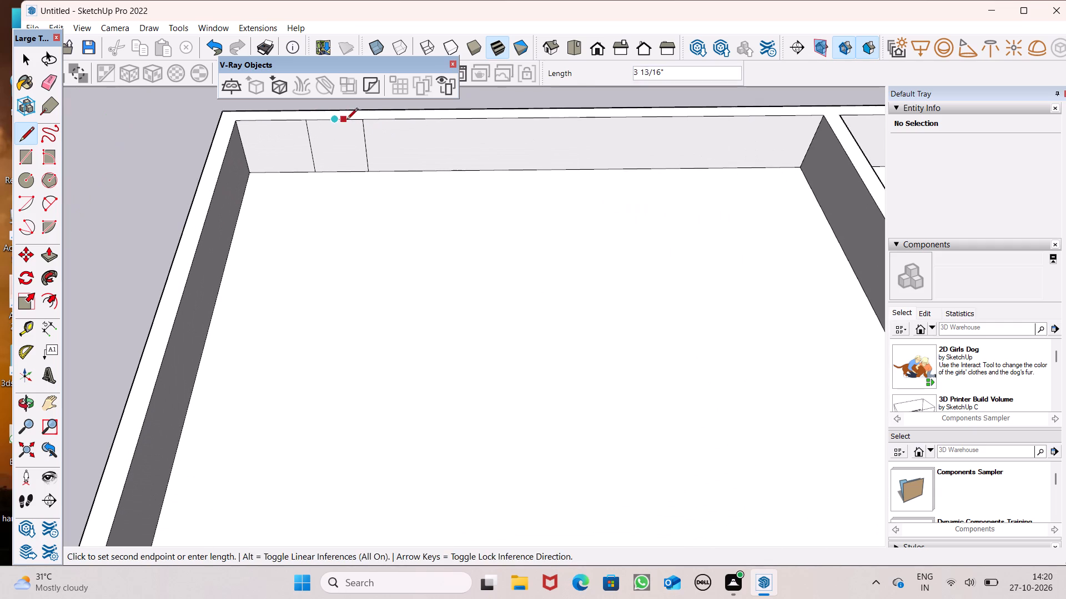
{"action": "left_click", "coordinate": [358, 119]}
{"action": "scroll", "coordinate": [370, 154], "scroll_direction": "down", "scroll_amount": 3}
{"action": "key", "text": "space"}
{"action": "scroll", "coordinate": [377, 154], "scroll_direction": "down", "scroll_amount": 8}
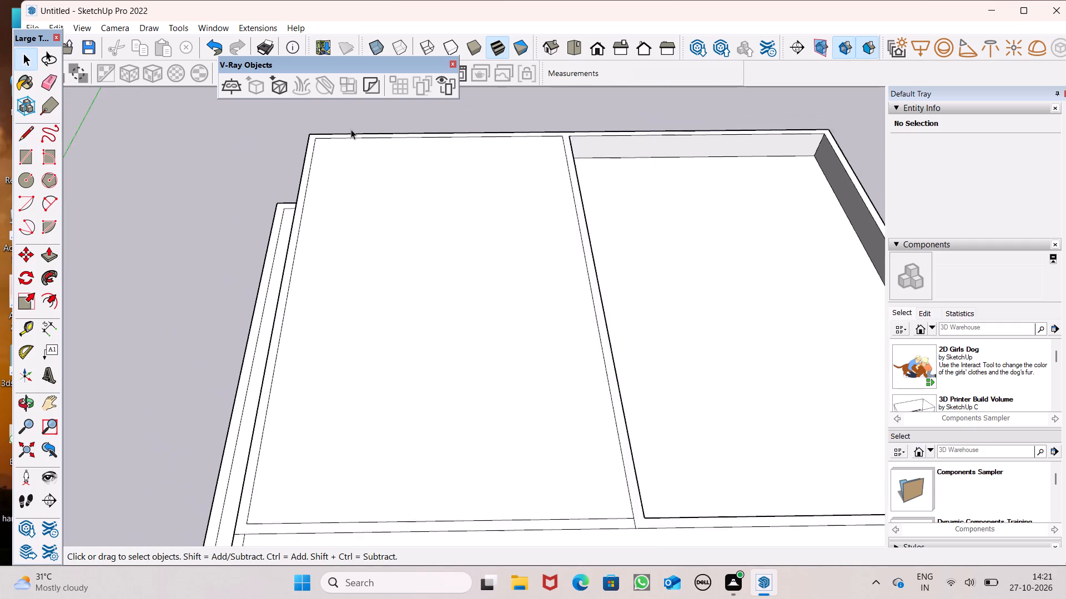
{"action": "scroll", "coordinate": [351, 129], "scroll_direction": "down", "scroll_amount": 9}
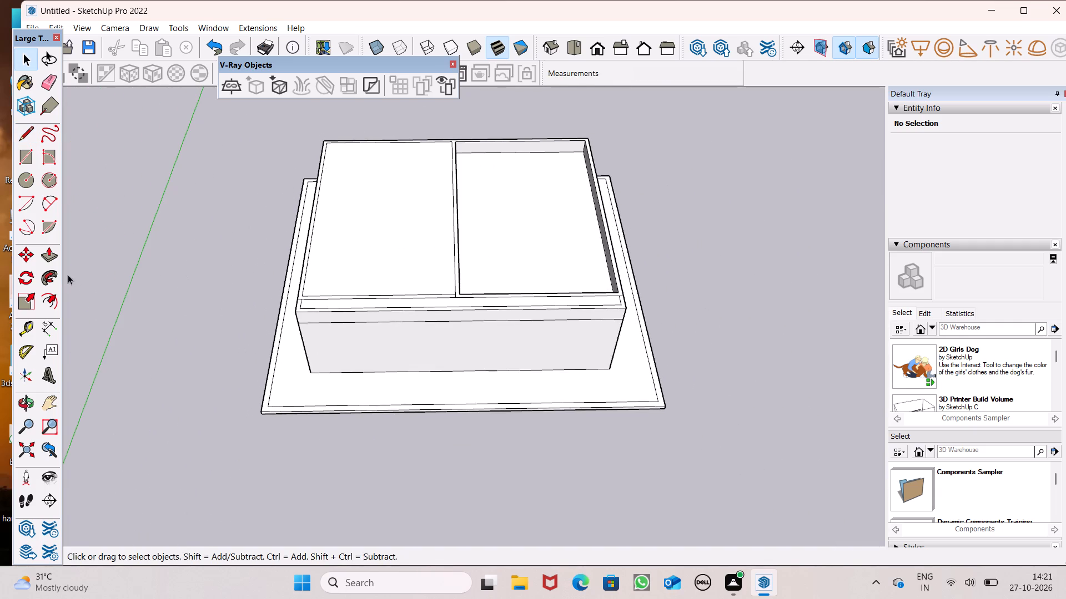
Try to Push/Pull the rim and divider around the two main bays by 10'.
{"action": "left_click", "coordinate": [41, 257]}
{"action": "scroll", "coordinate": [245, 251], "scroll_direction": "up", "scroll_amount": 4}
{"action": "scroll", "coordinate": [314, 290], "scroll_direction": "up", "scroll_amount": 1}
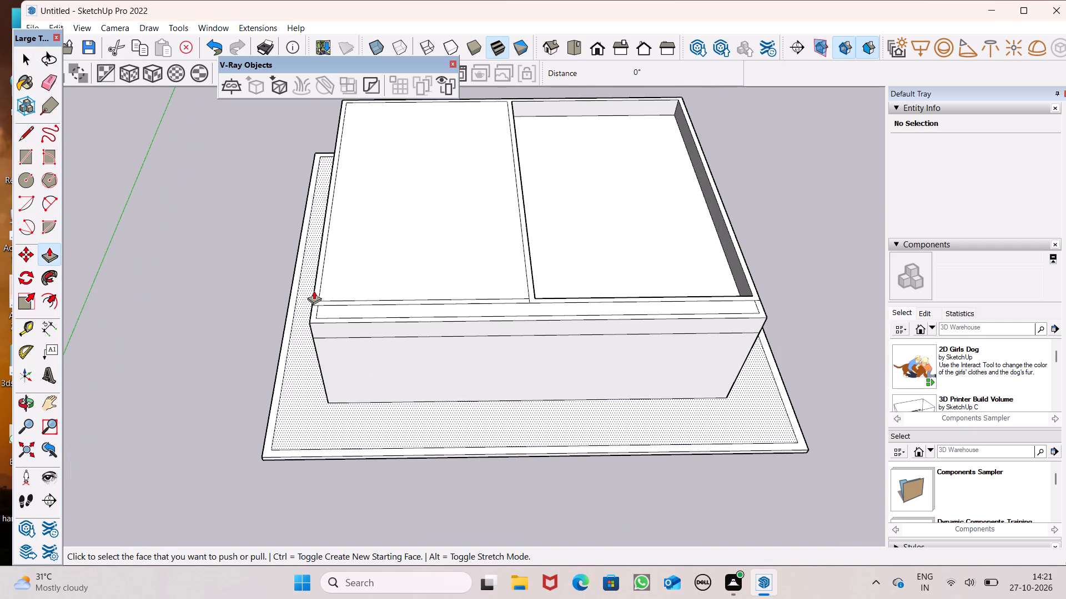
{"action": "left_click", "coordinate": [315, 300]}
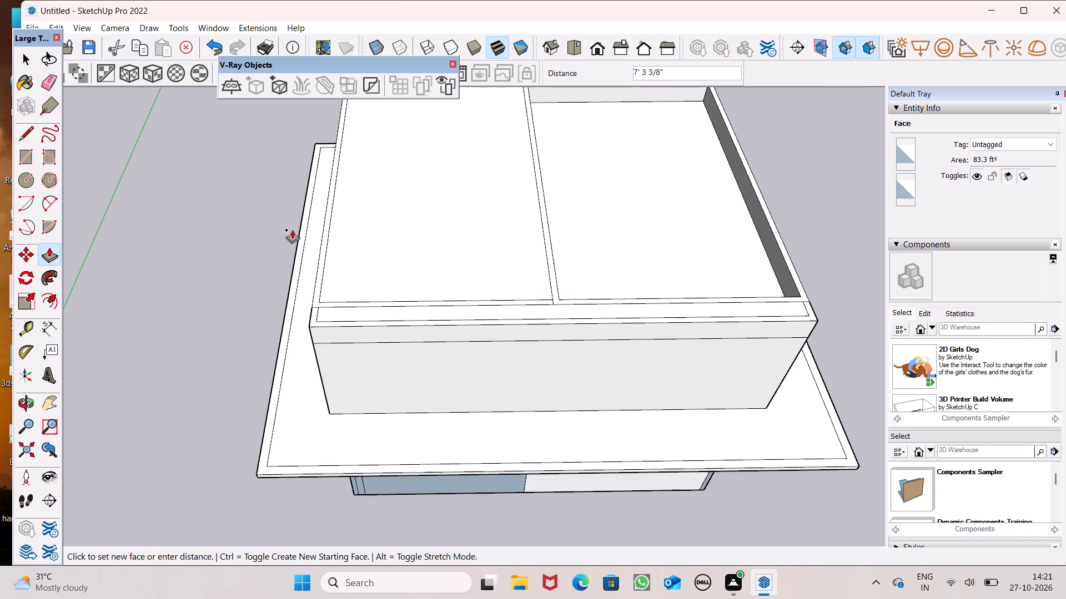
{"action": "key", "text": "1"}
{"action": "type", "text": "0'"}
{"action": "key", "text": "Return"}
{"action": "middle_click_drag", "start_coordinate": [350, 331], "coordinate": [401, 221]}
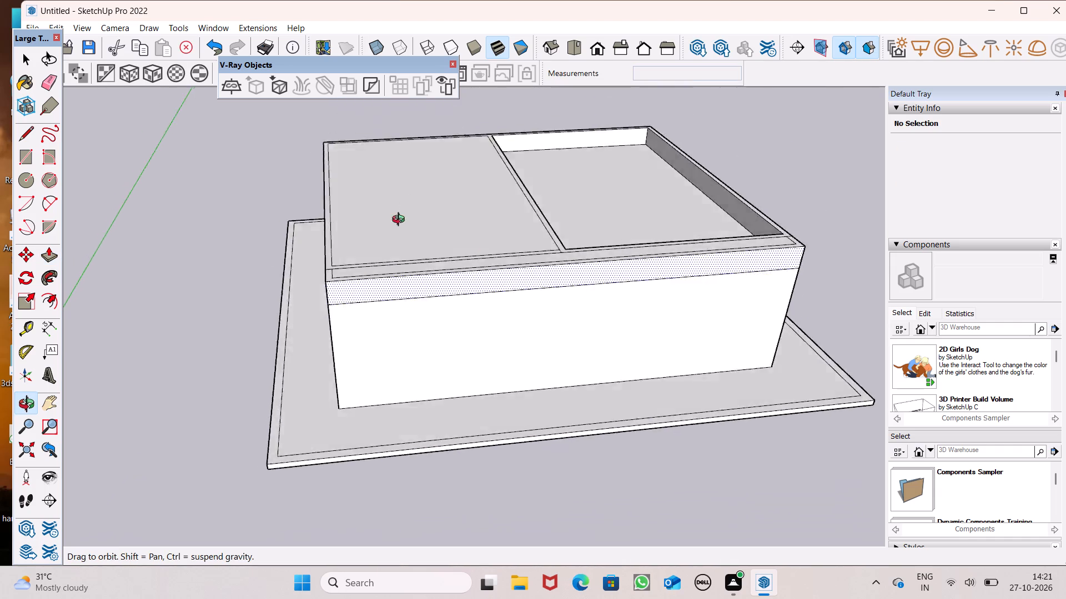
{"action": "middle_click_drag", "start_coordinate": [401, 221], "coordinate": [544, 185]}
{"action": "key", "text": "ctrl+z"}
Push/Pull the rim and divider around the two main bays up 10' as upper-storey walls, leaving the front bay low.
{"action": "middle_click_drag", "start_coordinate": [495, 251], "coordinate": [374, 310]}
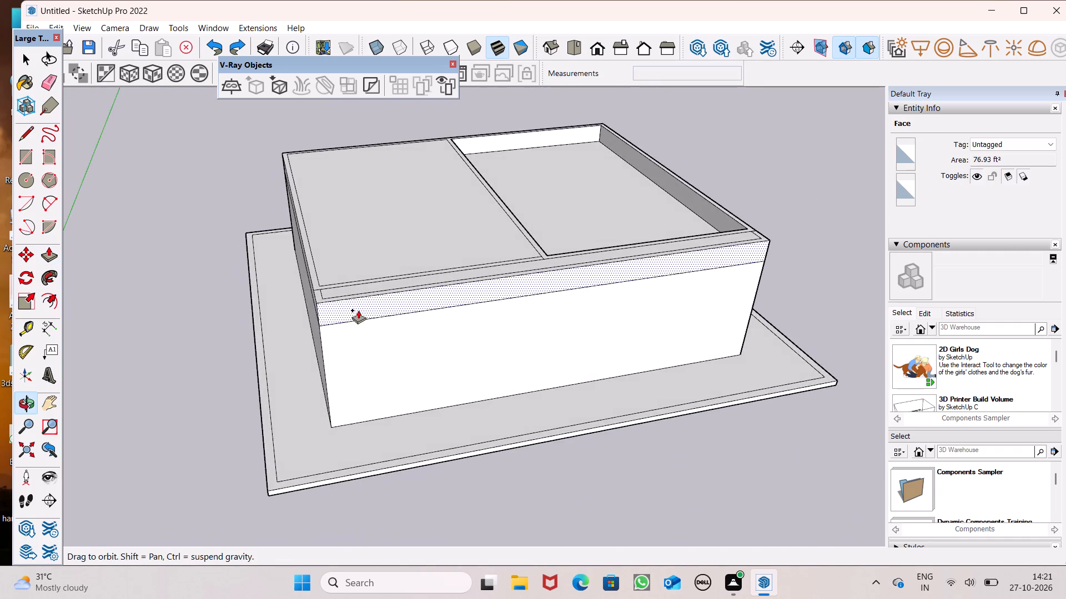
{"action": "scroll", "coordinate": [340, 307], "scroll_direction": "up", "scroll_amount": 6}
{"action": "middle_click_drag", "start_coordinate": [383, 301], "coordinate": [338, 331]}
{"action": "scroll", "coordinate": [286, 275], "scroll_direction": "up", "scroll_amount": 4}
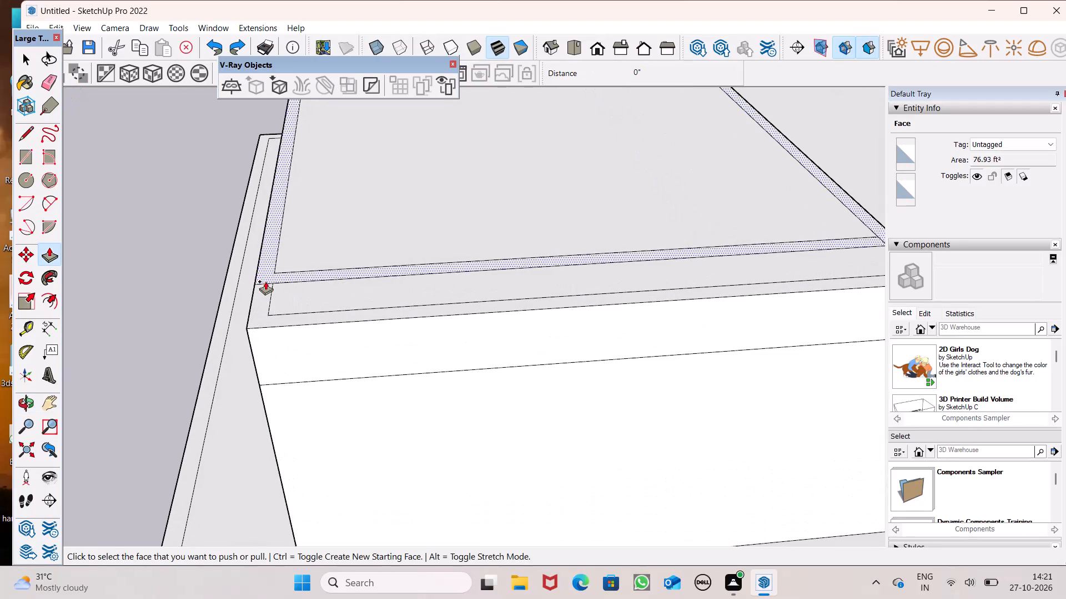
{"action": "left_click_drag", "start_coordinate": [265, 281], "coordinate": [230, 165]}
{"action": "type", "text": "10'"}
{"action": "left_click_drag", "start_coordinate": [230, 165], "coordinate": [229, 165]}
{"action": "key", "text": "Return"}
Examine the raised upper-storey walls and the low front bay from several angles.
{"action": "scroll", "coordinate": [230, 182], "scroll_direction": "down", "scroll_amount": 4}
{"action": "middle_click_drag", "start_coordinate": [328, 321], "coordinate": [330, 321]}
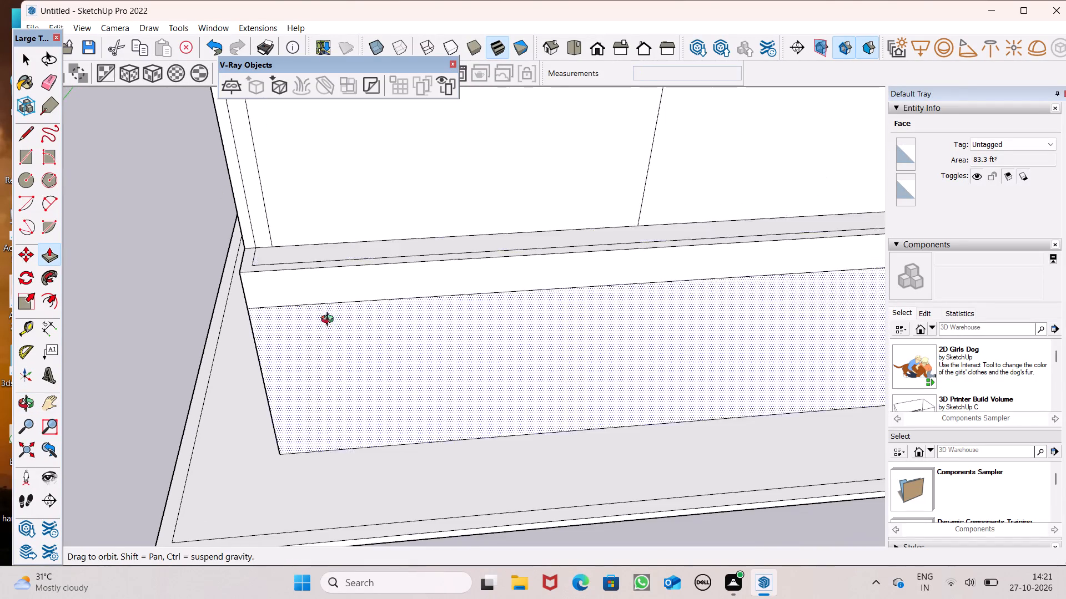
{"action": "middle_click_drag", "start_coordinate": [330, 321], "coordinate": [320, 298]}
{"action": "scroll", "coordinate": [303, 296], "scroll_direction": "down", "scroll_amount": 9}
{"action": "middle_click_drag", "start_coordinate": [371, 292], "coordinate": [301, 261]}
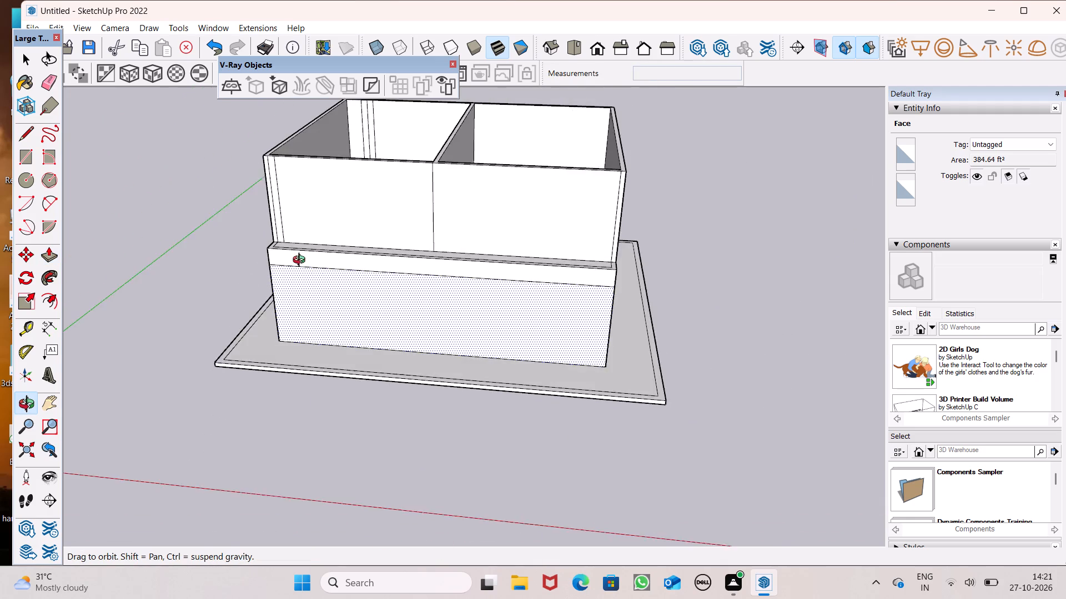
{"action": "middle_click_drag", "start_coordinate": [301, 261], "coordinate": [418, 201]}
{"action": "middle_click", "coordinate": [418, 201]}
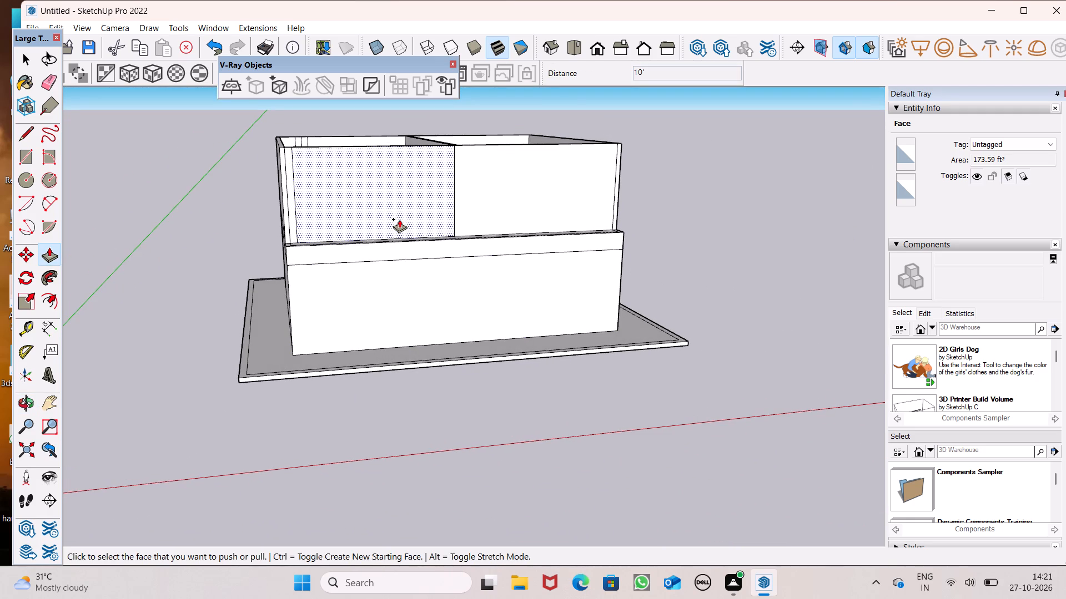
{"action": "scroll", "coordinate": [460, 220], "scroll_direction": "down", "scroll_amount": 4}
{"action": "middle_click_drag", "start_coordinate": [493, 258], "coordinate": [415, 304]}
{"action": "scroll", "coordinate": [424, 293], "scroll_direction": "down", "scroll_amount": 4}
{"action": "middle_click_drag", "start_coordinate": [424, 279], "coordinate": [425, 285]}
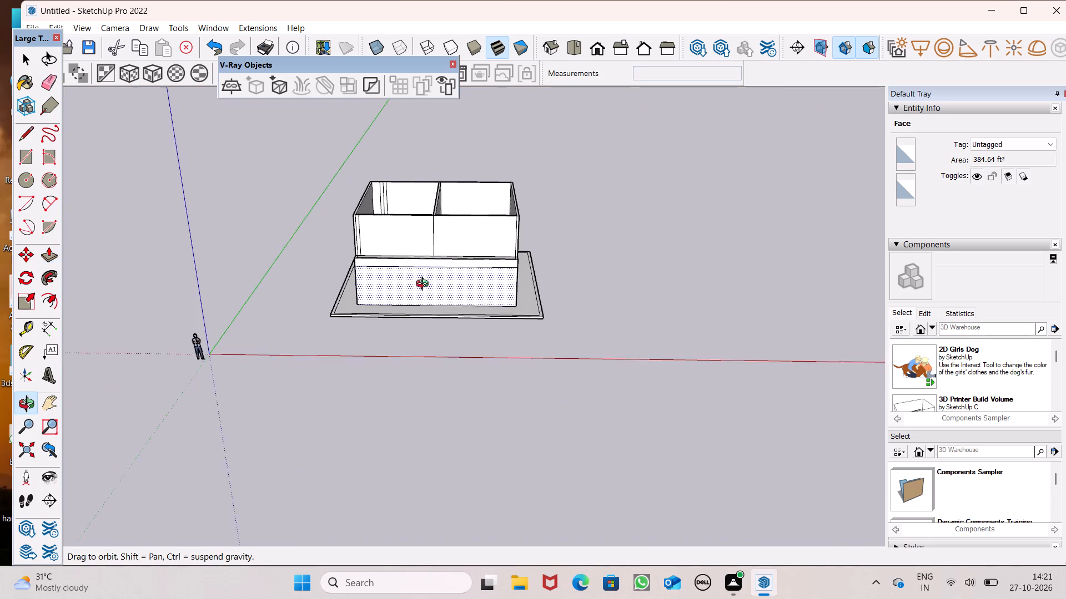
{"action": "middle_click_drag", "start_coordinate": [425, 285], "coordinate": [416, 328]}
Erase the inner of the two vertical lines near the upper front wall's left end.
{"action": "scroll", "coordinate": [396, 307], "scroll_direction": "up", "scroll_amount": 7}
{"action": "scroll", "coordinate": [329, 217], "scroll_direction": "up", "scroll_amount": 6}
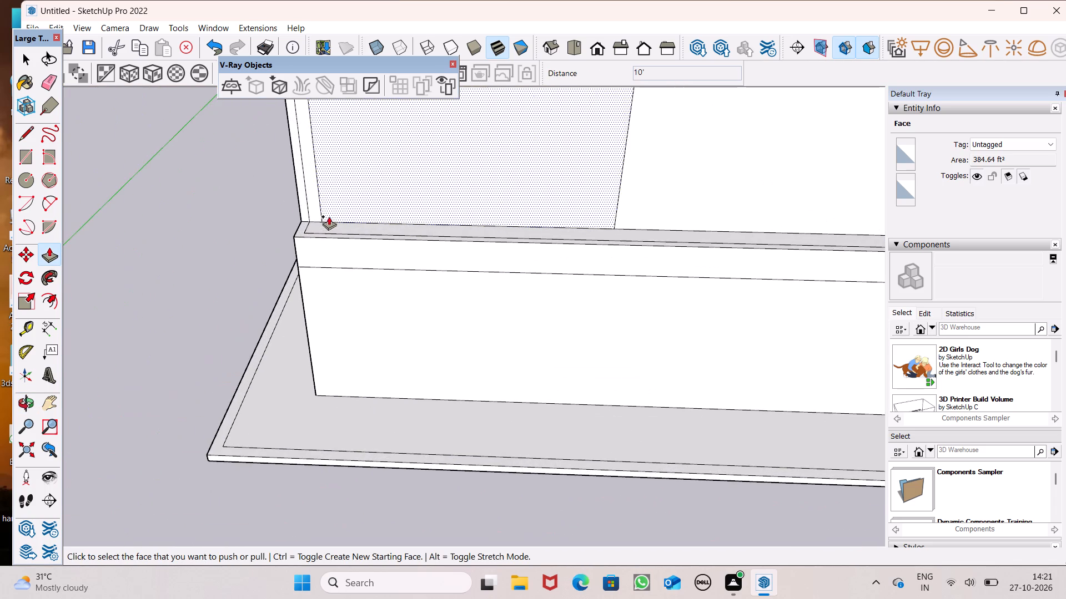
{"action": "scroll", "coordinate": [377, 262], "scroll_direction": "down", "scroll_amount": 4}
{"action": "left_click", "coordinate": [52, 84]}
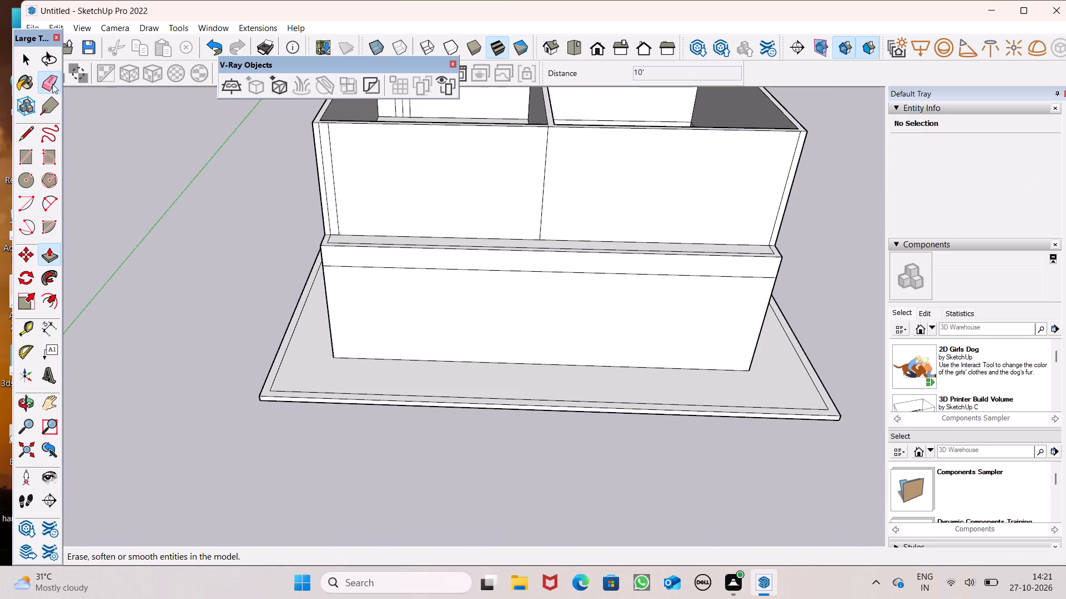
{"action": "scroll", "coordinate": [383, 196], "scroll_direction": "down", "scroll_amount": 2}
{"action": "scroll", "coordinate": [360, 153], "scroll_direction": "up", "scroll_amount": 5}
{"action": "left_click_drag", "start_coordinate": [334, 150], "coordinate": [339, 148]}
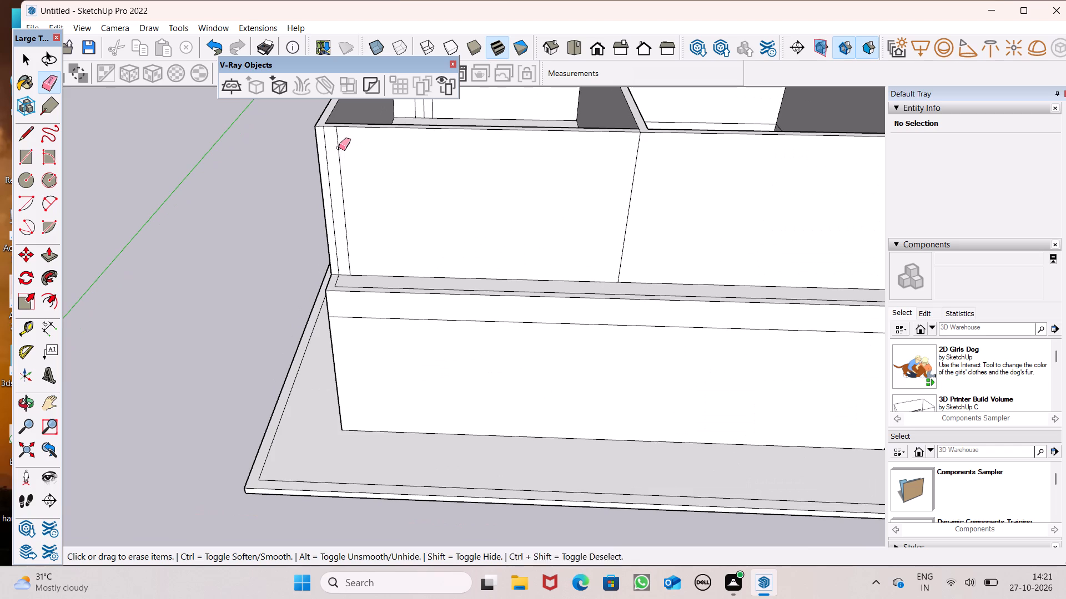
{"action": "left_click_drag", "start_coordinate": [339, 148], "coordinate": [340, 146]}
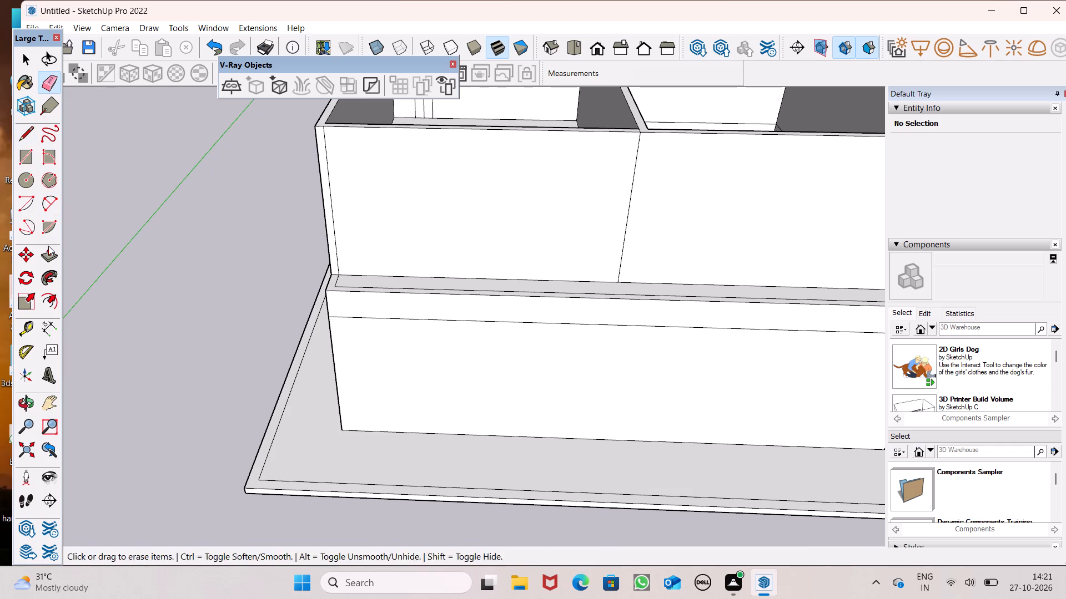
Push/Pull the narrow vertical strip at the upper front wall's left end forward 1' 11 7/16" to the front face.
{"action": "left_click_drag", "start_coordinate": [49, 246], "coordinate": [60, 250]}
{"action": "scroll", "coordinate": [349, 281], "scroll_direction": "up", "scroll_amount": 5}
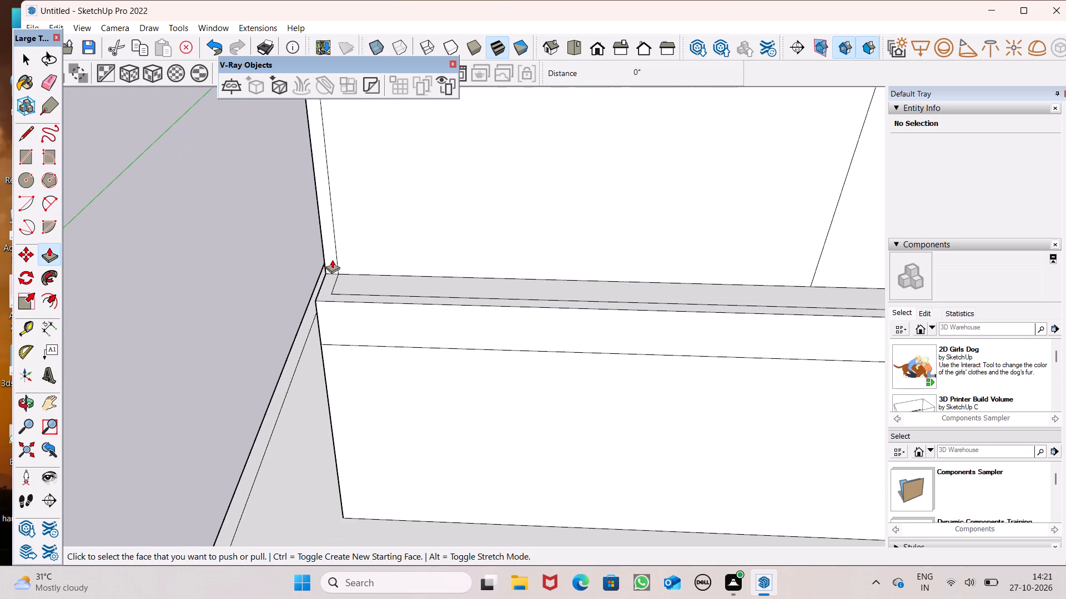
{"action": "left_click_drag", "start_coordinate": [332, 260], "coordinate": [344, 302]}
Push/Pull the narrow vertical strip at the upper front wall's right end forward 1' 11 7/16" to the front face.
{"action": "scroll", "coordinate": [283, 236], "scroll_direction": "down", "scroll_amount": 8}
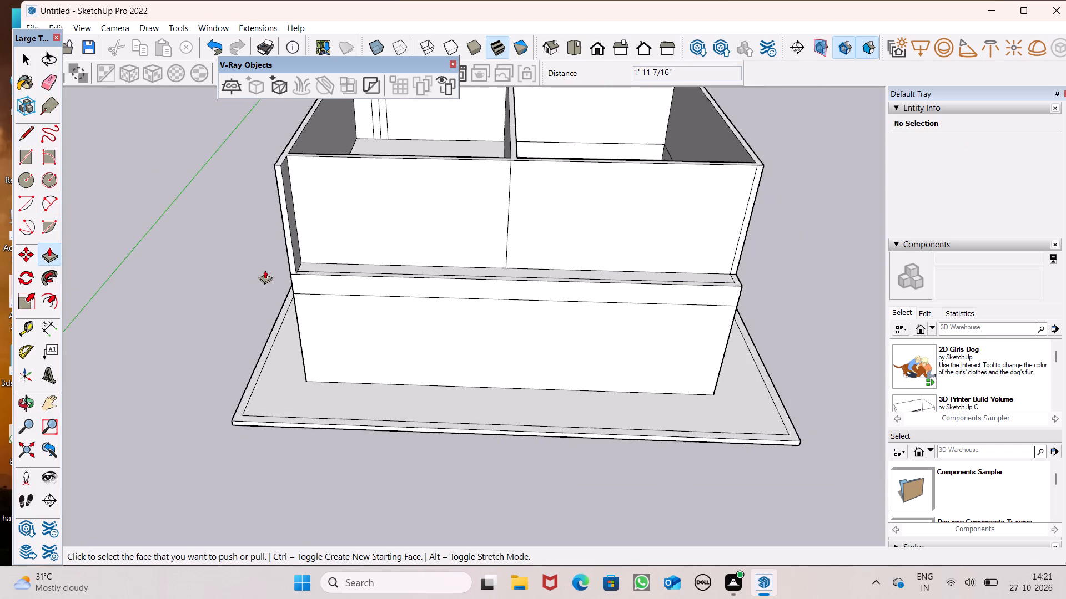
{"action": "scroll", "coordinate": [265, 270], "scroll_direction": "down", "scroll_amount": 1}
{"action": "scroll", "coordinate": [559, 262], "scroll_direction": "up", "scroll_amount": 4}
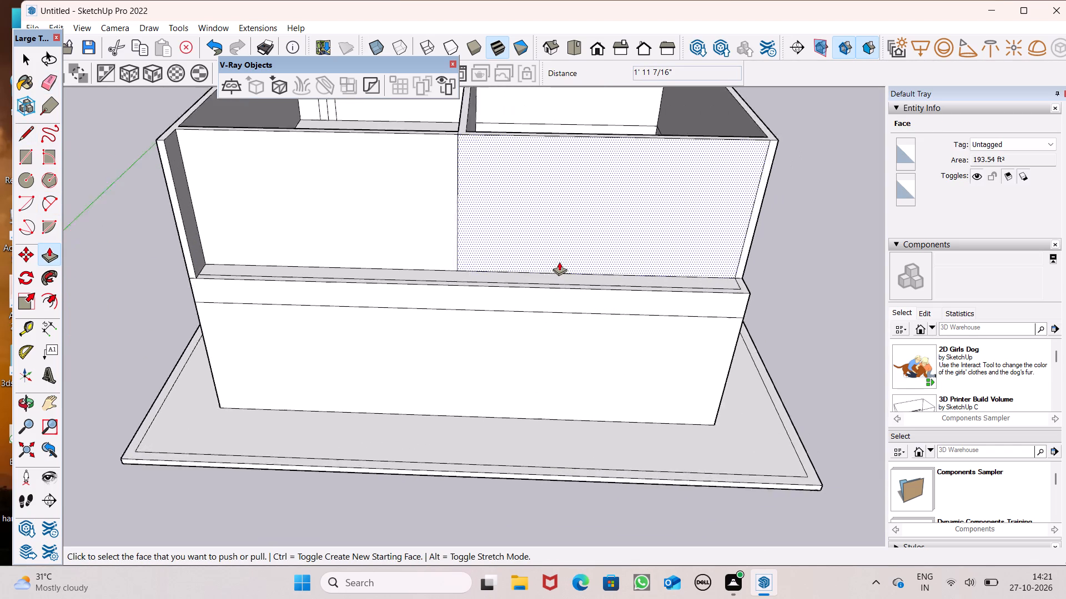
{"action": "scroll", "coordinate": [559, 262], "scroll_direction": "up", "scroll_amount": 2}
{"action": "scroll", "coordinate": [791, 279], "scroll_direction": "up", "scroll_amount": 3}
{"action": "scroll", "coordinate": [484, 266], "scroll_direction": "down", "scroll_amount": 4}
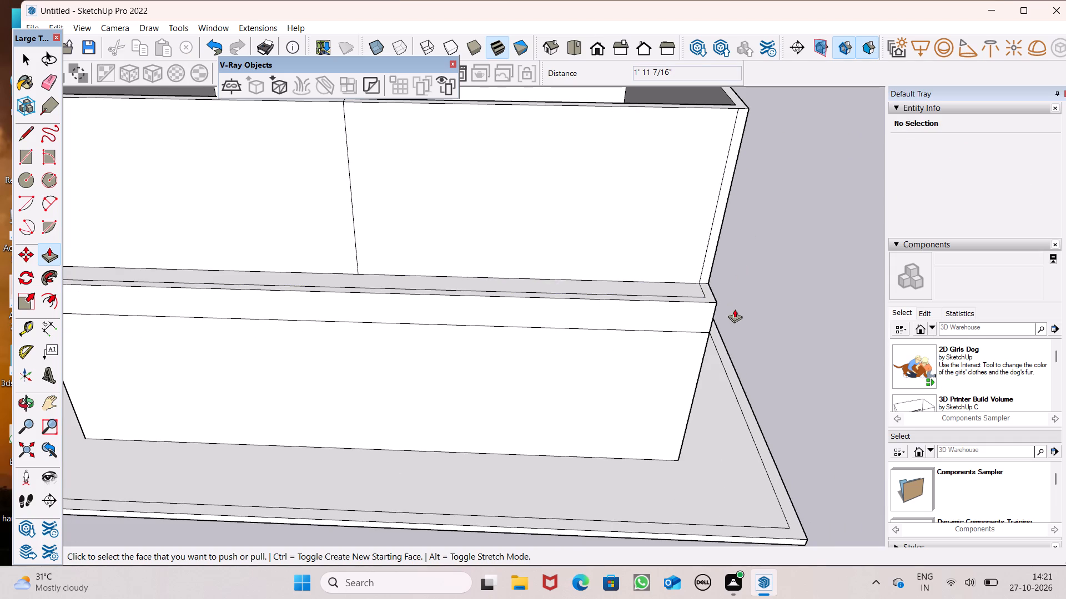
{"action": "scroll", "coordinate": [718, 318], "scroll_direction": "up", "scroll_amount": 4}
{"action": "left_click_drag", "start_coordinate": [703, 249], "coordinate": [710, 295]}
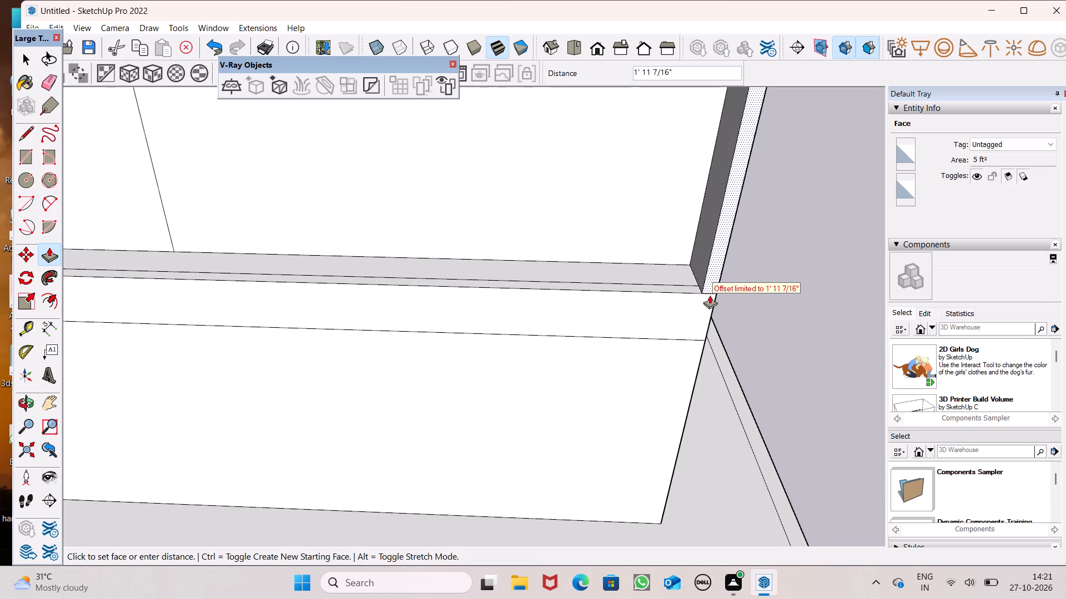
{"action": "left_click_drag", "start_coordinate": [710, 295], "coordinate": [701, 304]}
Push/Pull the connected top face of the upper-storey walls and central partition up 1'.
{"action": "scroll", "coordinate": [649, 267], "scroll_direction": "down", "scroll_amount": 7}
{"action": "scroll", "coordinate": [755, 306], "scroll_direction": "down", "scroll_amount": 6}
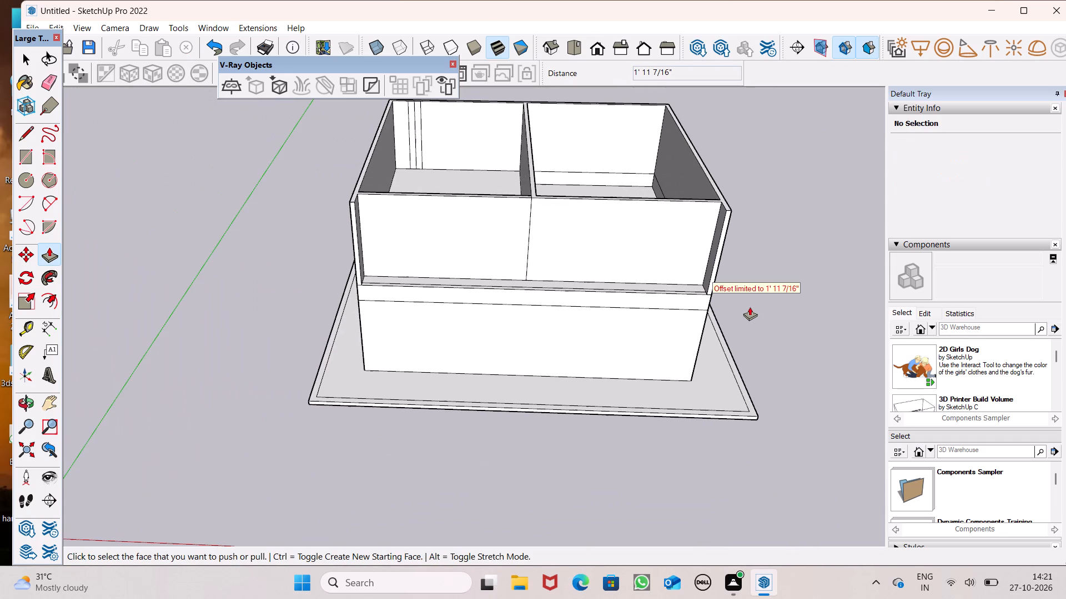
{"action": "scroll", "coordinate": [750, 307], "scroll_direction": "down", "scroll_amount": 4}
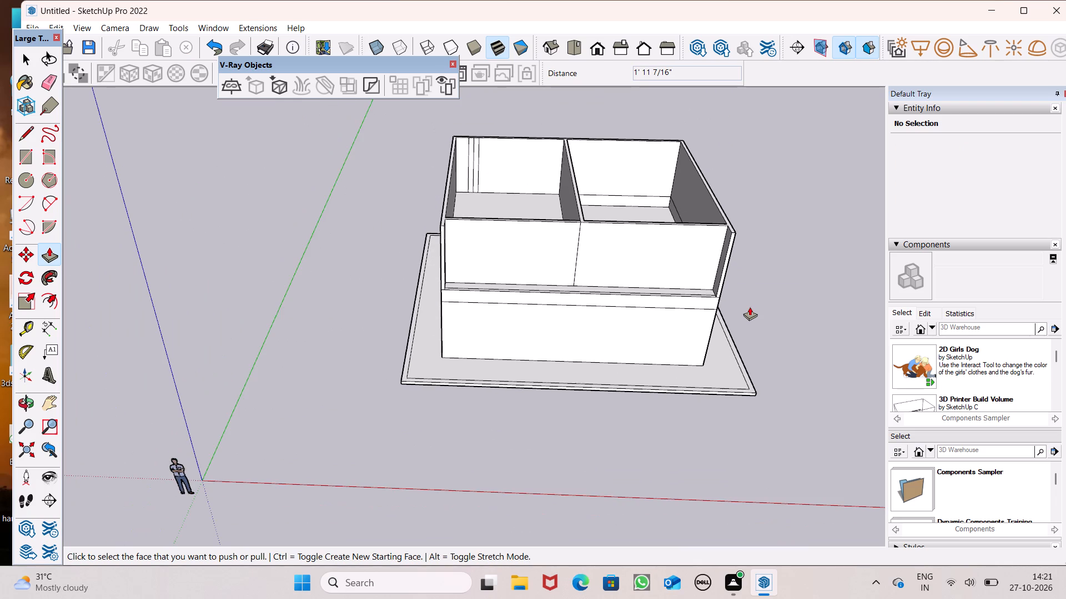
{"action": "scroll", "coordinate": [743, 295], "scroll_direction": "up", "scroll_amount": 6}
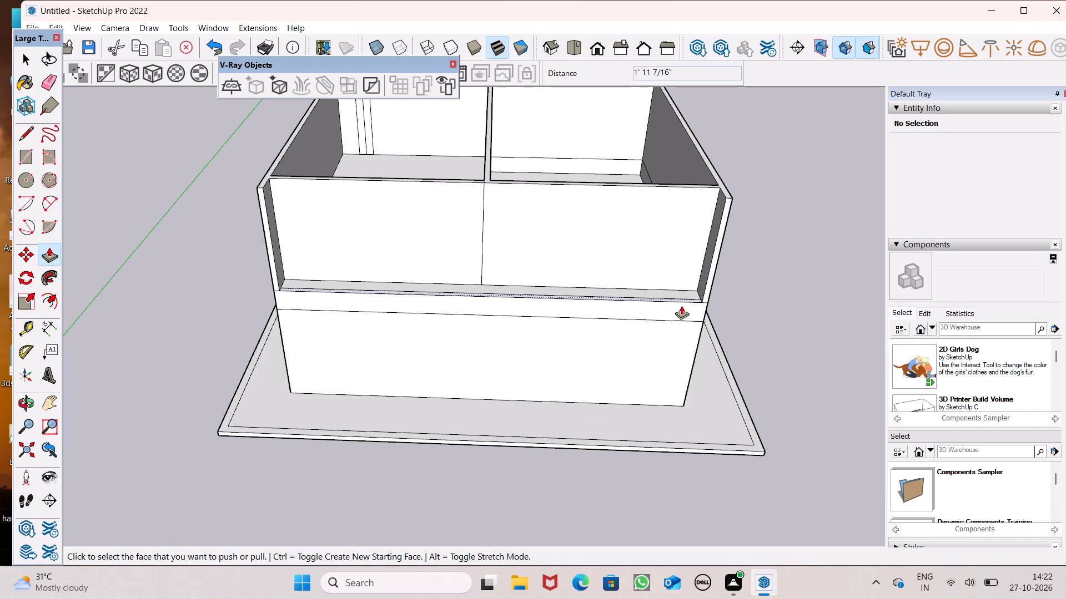
{"action": "scroll", "coordinate": [500, 197], "scroll_direction": "down", "scroll_amount": 1}
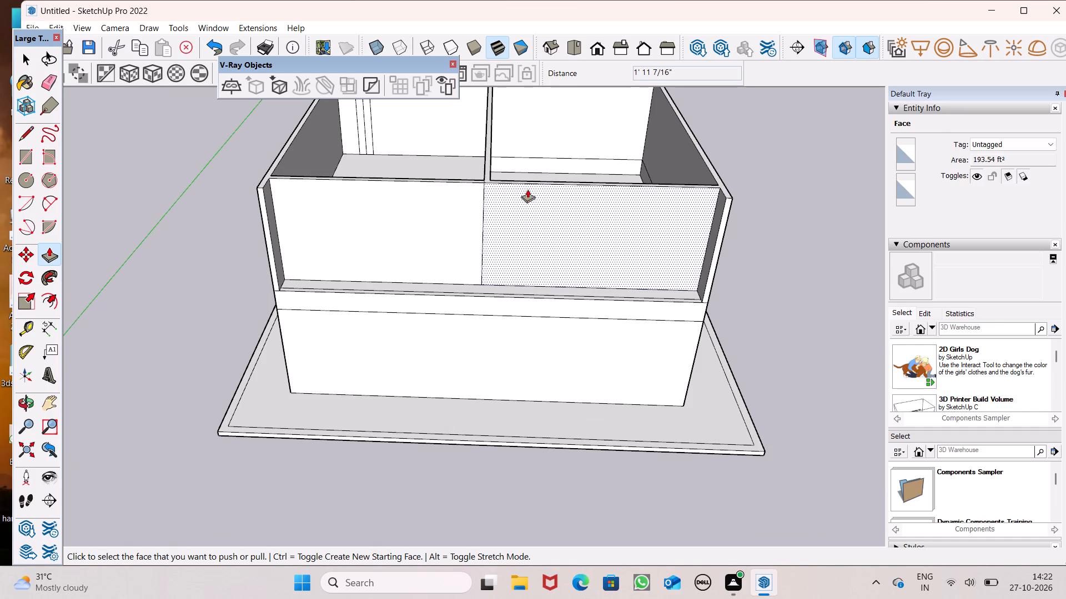
{"action": "scroll", "coordinate": [531, 184], "scroll_direction": "down", "scroll_amount": 2}
{"action": "scroll", "coordinate": [554, 236], "scroll_direction": "down", "scroll_amount": 2}
{"action": "middle_click_drag", "start_coordinate": [556, 233], "coordinate": [555, 259]}
{"action": "scroll", "coordinate": [520, 205], "scroll_direction": "up", "scroll_amount": 5}
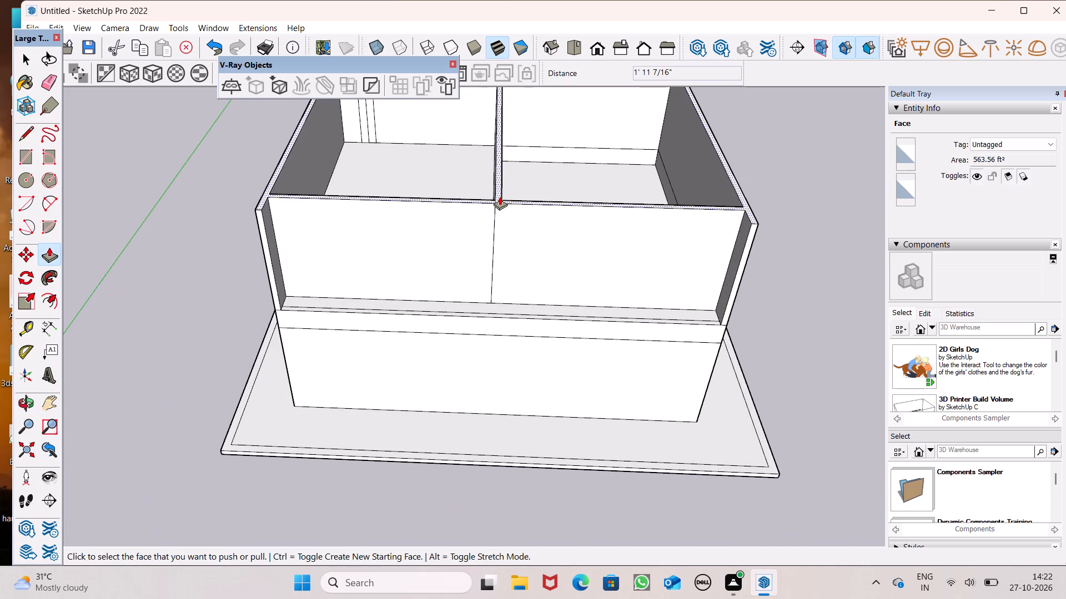
{"action": "left_click", "coordinate": [499, 196]}
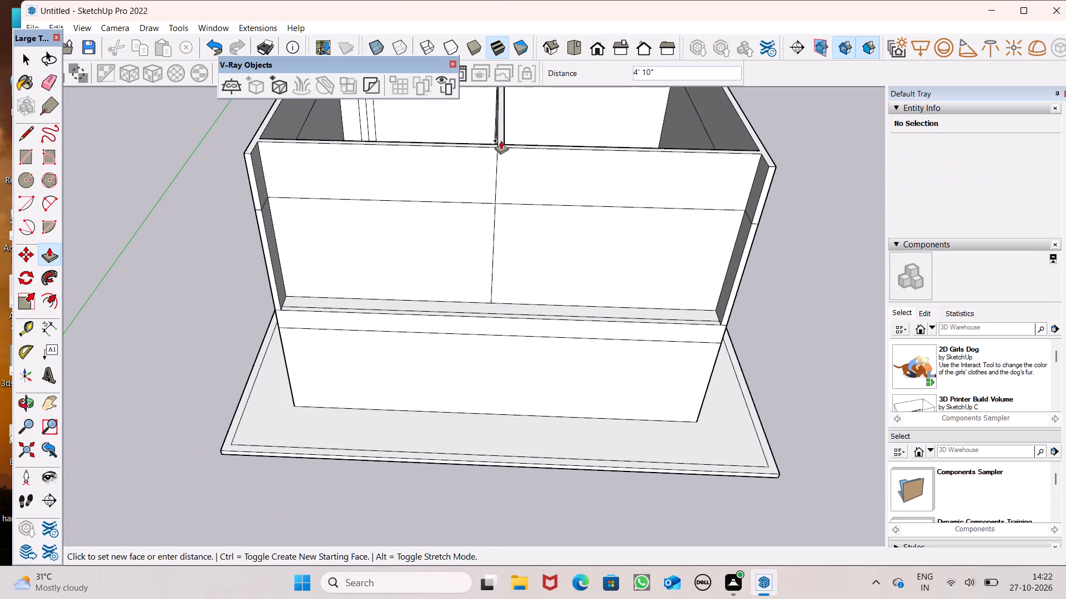
{"action": "type", "text": "1'"}
{"action": "key", "text": "Return"}
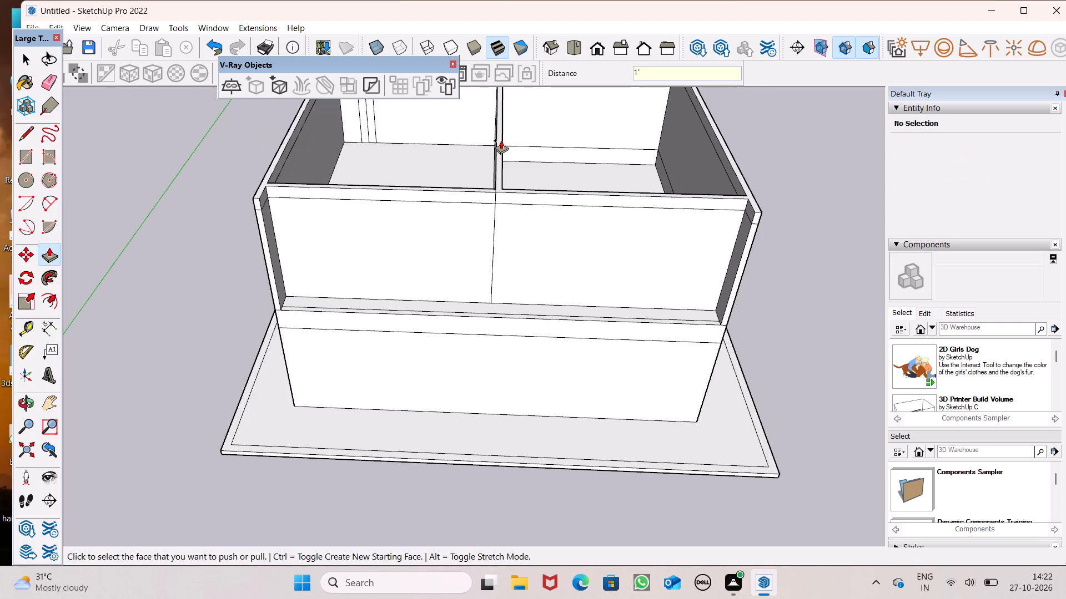
Undo the 1' raise and Push/Pull the connected top face of the upper-storey walls and partition up 7".
{"action": "key", "text": "ctrl+z"}
{"action": "left_click", "coordinate": [502, 195]}
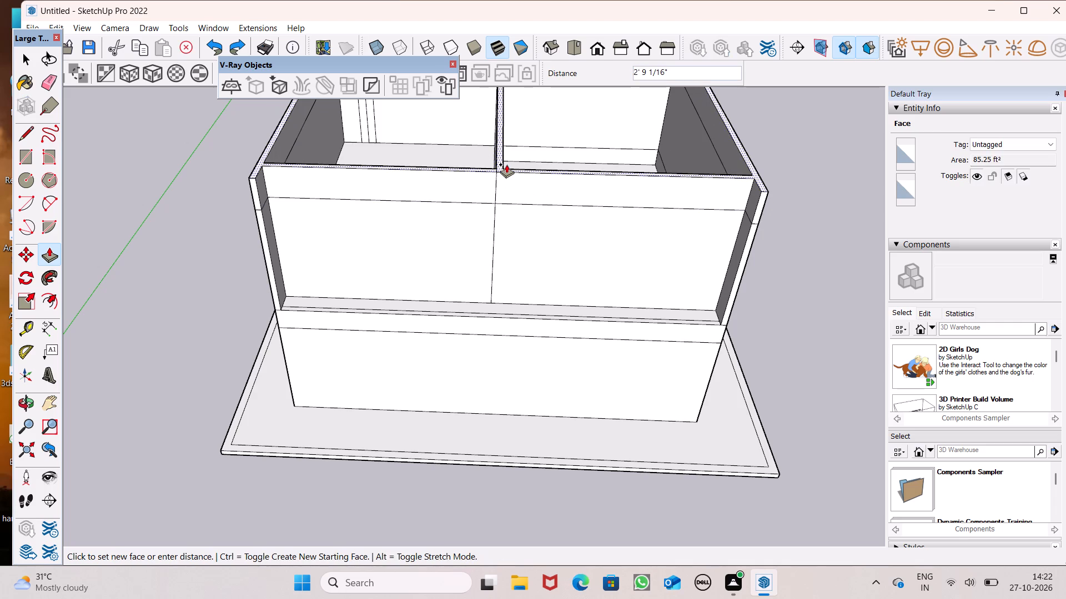
{"action": "type", "text": "7\""}
{"action": "key", "text": "Return"}
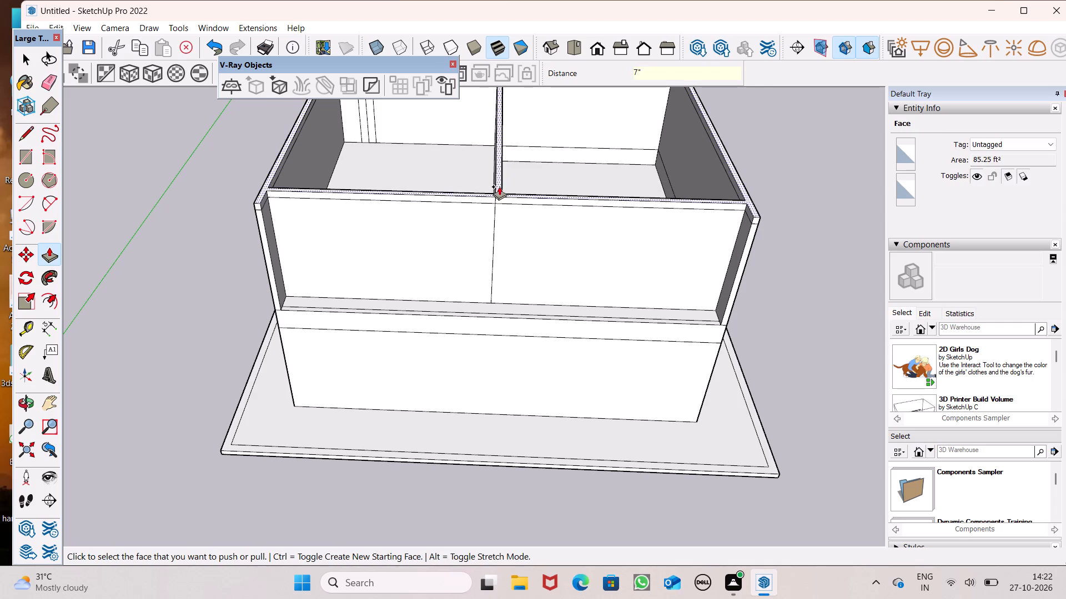
Push/Pull the connected top face of the upper-storey walls and partition up another 2' 5".
{"action": "left_click_drag", "start_coordinate": [499, 186], "coordinate": [502, 160]}
{"action": "key", "text": "space"}
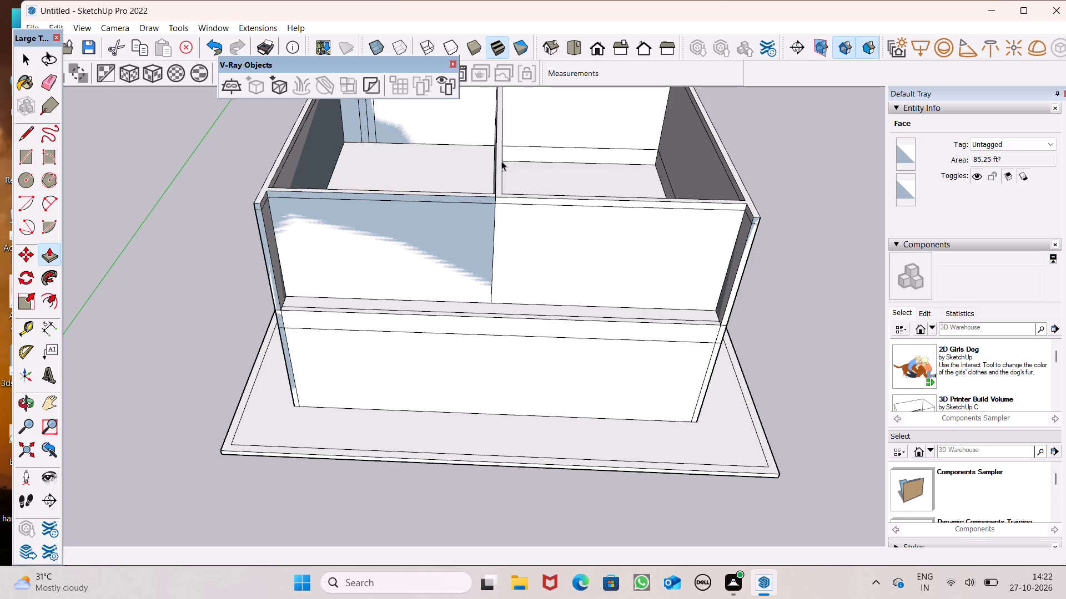
{"action": "left_click", "coordinate": [55, 260]}
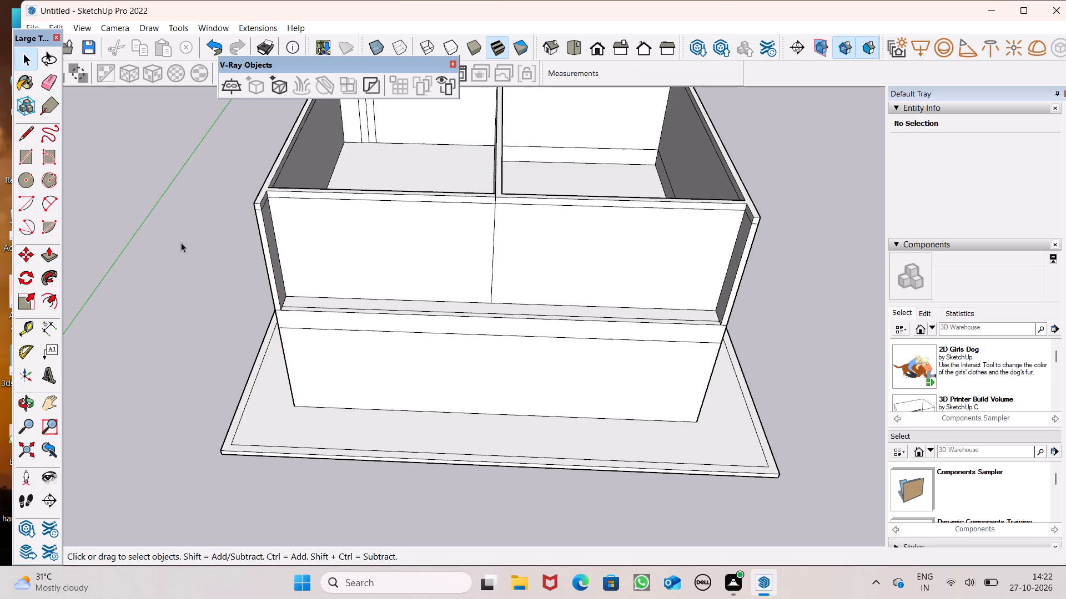
{"action": "left_click", "coordinate": [47, 252]}
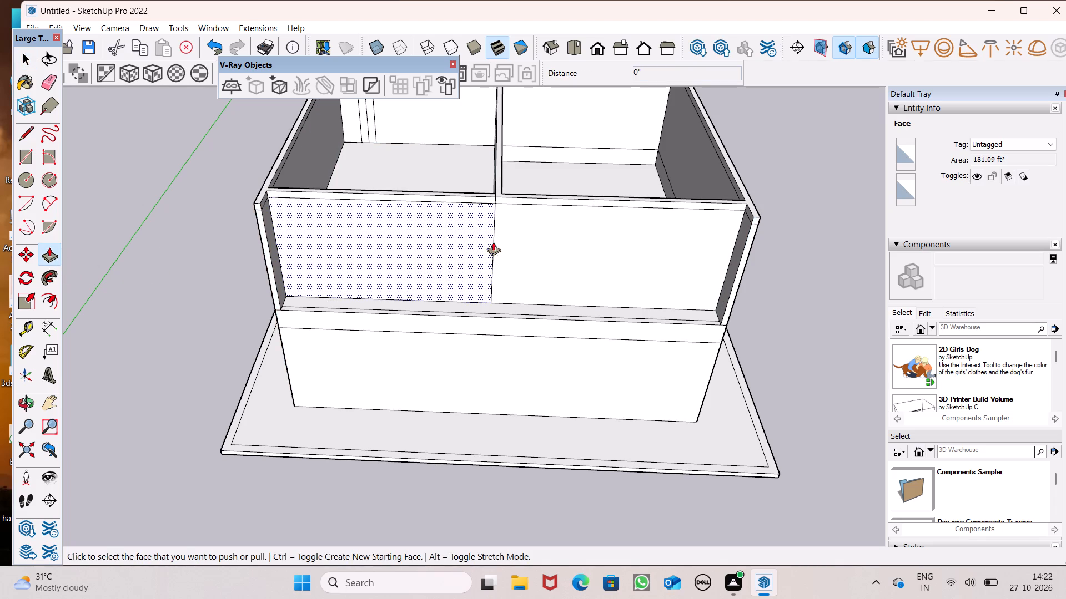
{"action": "left_click", "coordinate": [499, 192]}
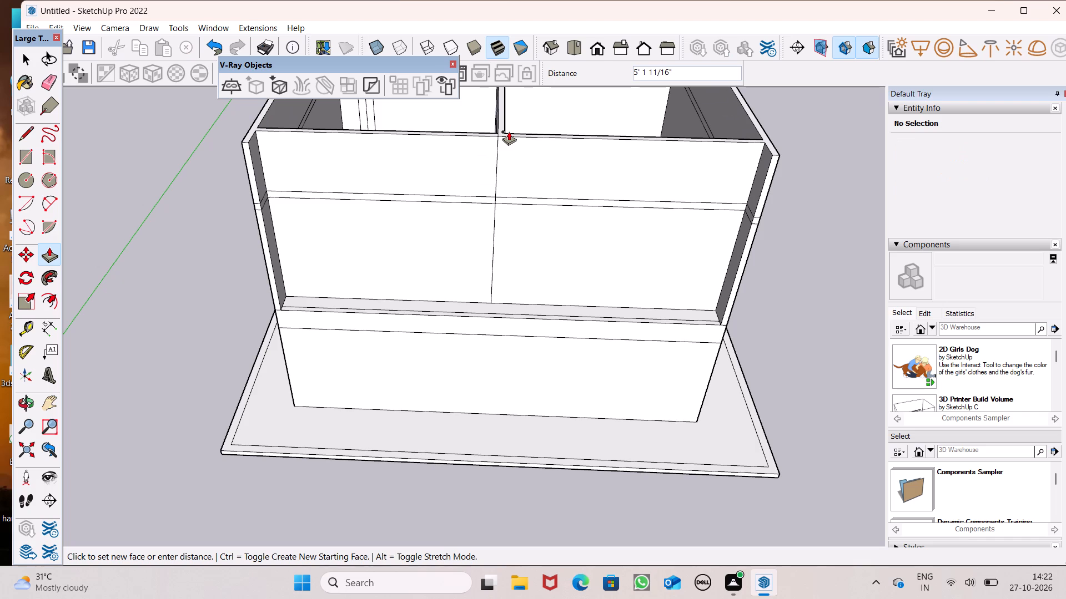
{"action": "type", "text": "2'"}
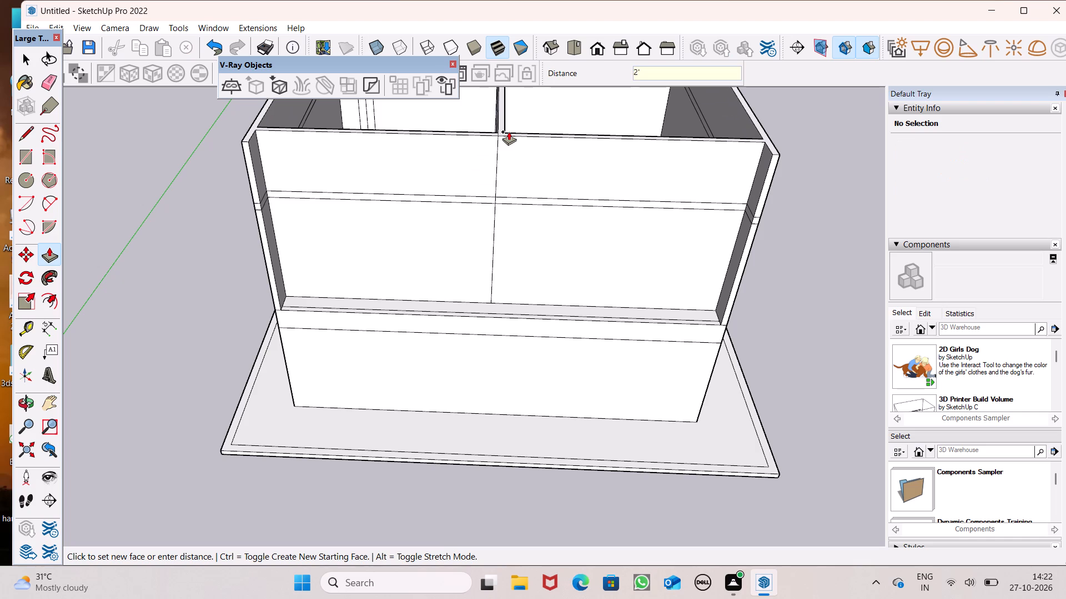
{"action": "type", "text": "5\""}
{"action": "key", "text": "Return"}
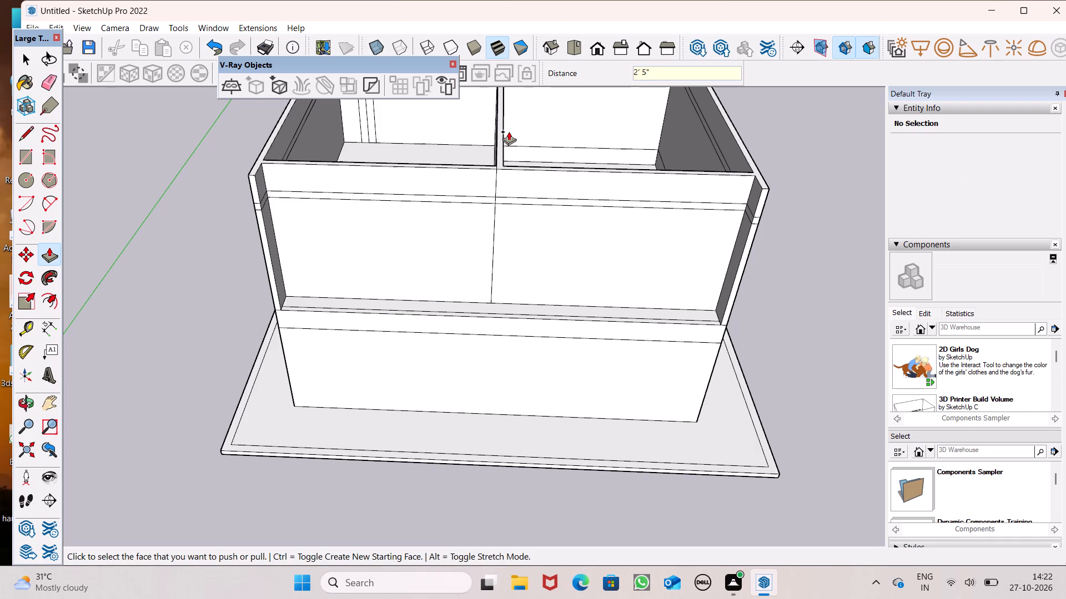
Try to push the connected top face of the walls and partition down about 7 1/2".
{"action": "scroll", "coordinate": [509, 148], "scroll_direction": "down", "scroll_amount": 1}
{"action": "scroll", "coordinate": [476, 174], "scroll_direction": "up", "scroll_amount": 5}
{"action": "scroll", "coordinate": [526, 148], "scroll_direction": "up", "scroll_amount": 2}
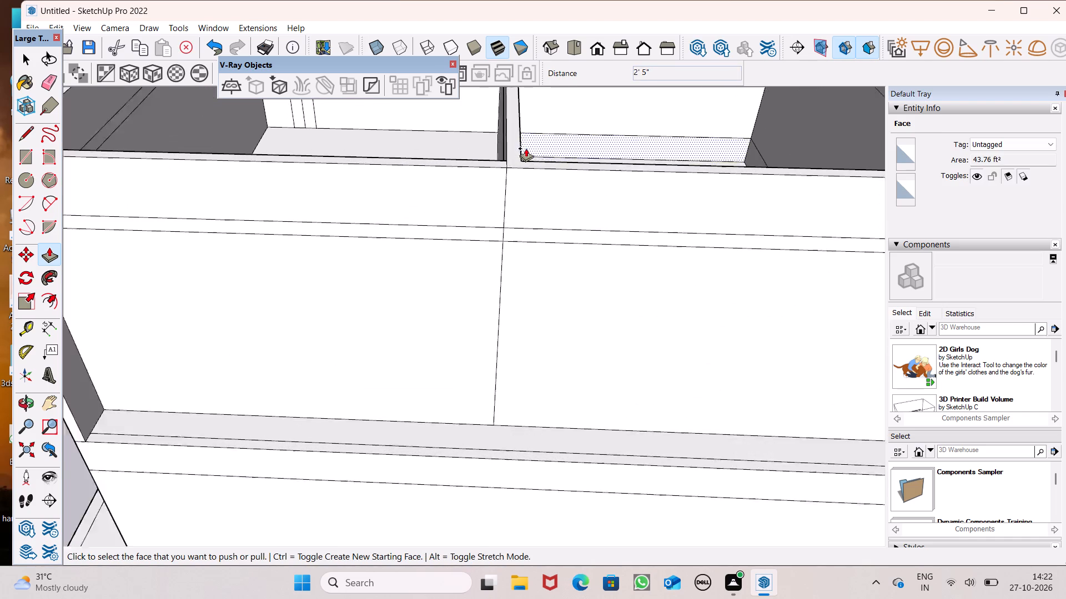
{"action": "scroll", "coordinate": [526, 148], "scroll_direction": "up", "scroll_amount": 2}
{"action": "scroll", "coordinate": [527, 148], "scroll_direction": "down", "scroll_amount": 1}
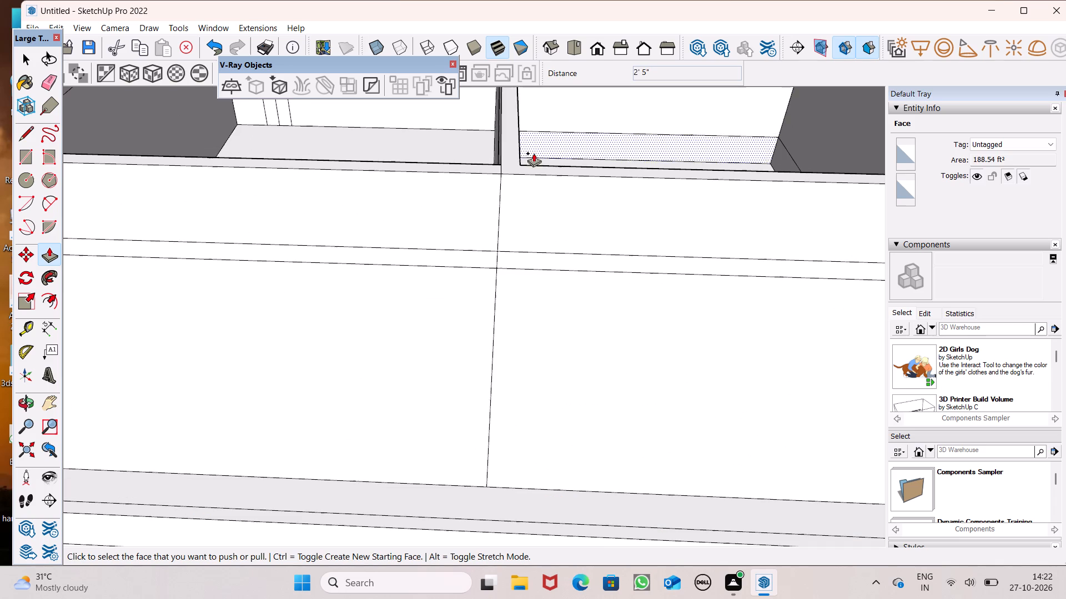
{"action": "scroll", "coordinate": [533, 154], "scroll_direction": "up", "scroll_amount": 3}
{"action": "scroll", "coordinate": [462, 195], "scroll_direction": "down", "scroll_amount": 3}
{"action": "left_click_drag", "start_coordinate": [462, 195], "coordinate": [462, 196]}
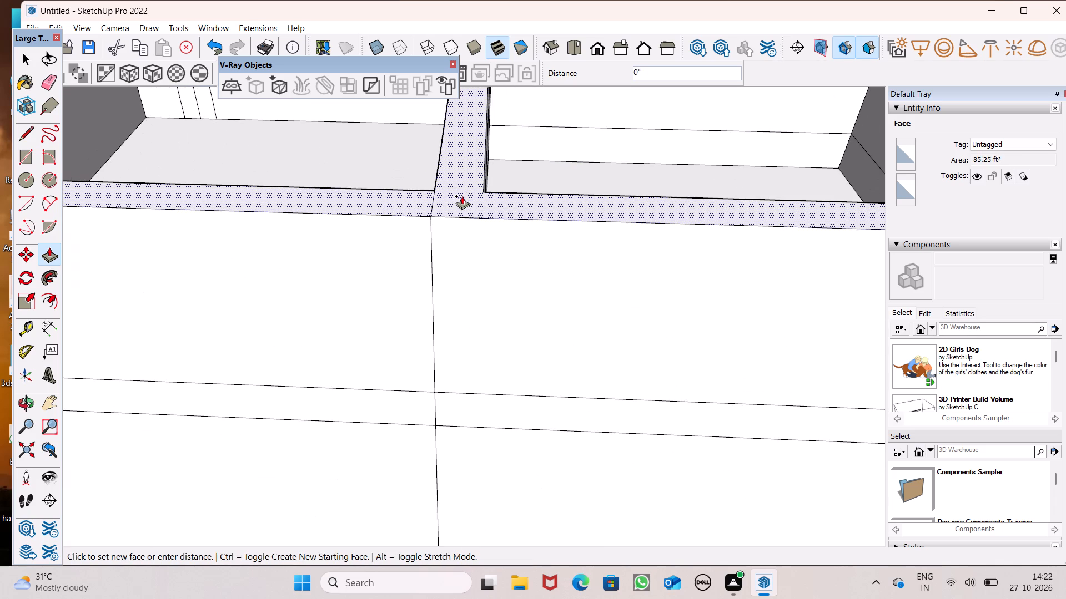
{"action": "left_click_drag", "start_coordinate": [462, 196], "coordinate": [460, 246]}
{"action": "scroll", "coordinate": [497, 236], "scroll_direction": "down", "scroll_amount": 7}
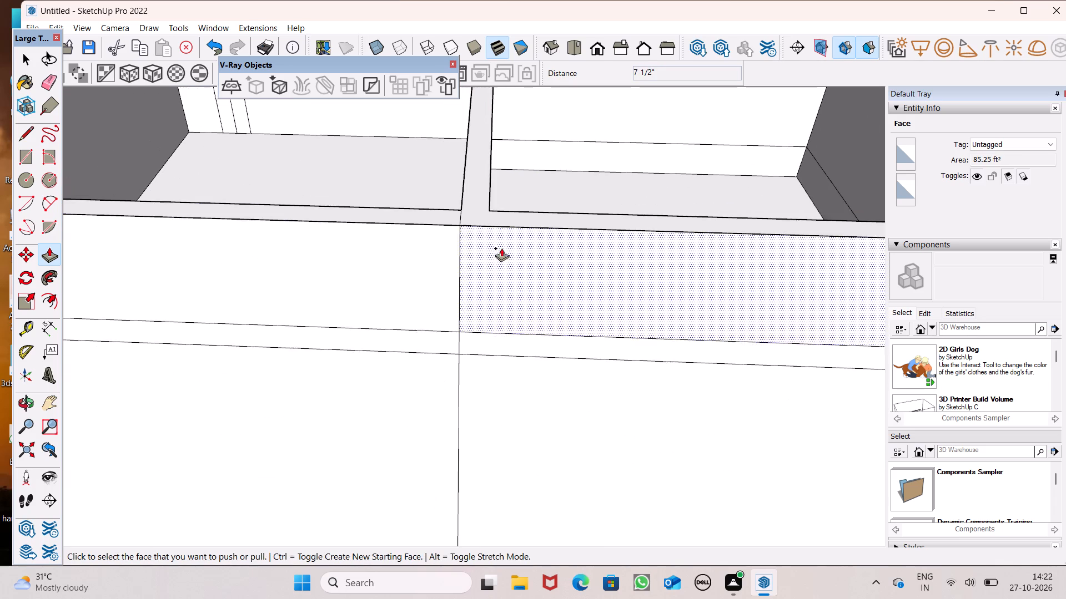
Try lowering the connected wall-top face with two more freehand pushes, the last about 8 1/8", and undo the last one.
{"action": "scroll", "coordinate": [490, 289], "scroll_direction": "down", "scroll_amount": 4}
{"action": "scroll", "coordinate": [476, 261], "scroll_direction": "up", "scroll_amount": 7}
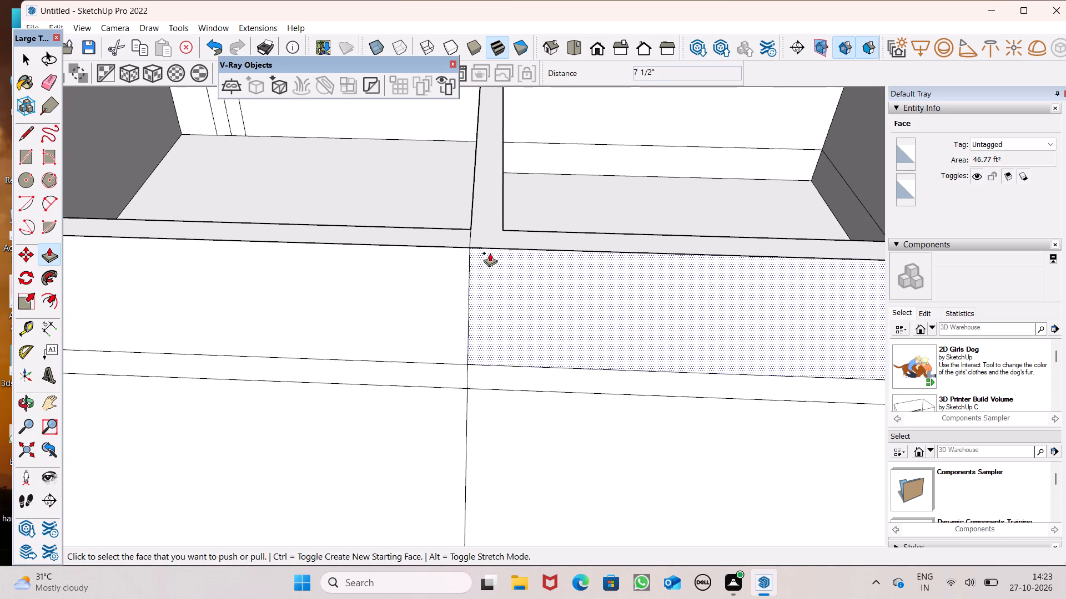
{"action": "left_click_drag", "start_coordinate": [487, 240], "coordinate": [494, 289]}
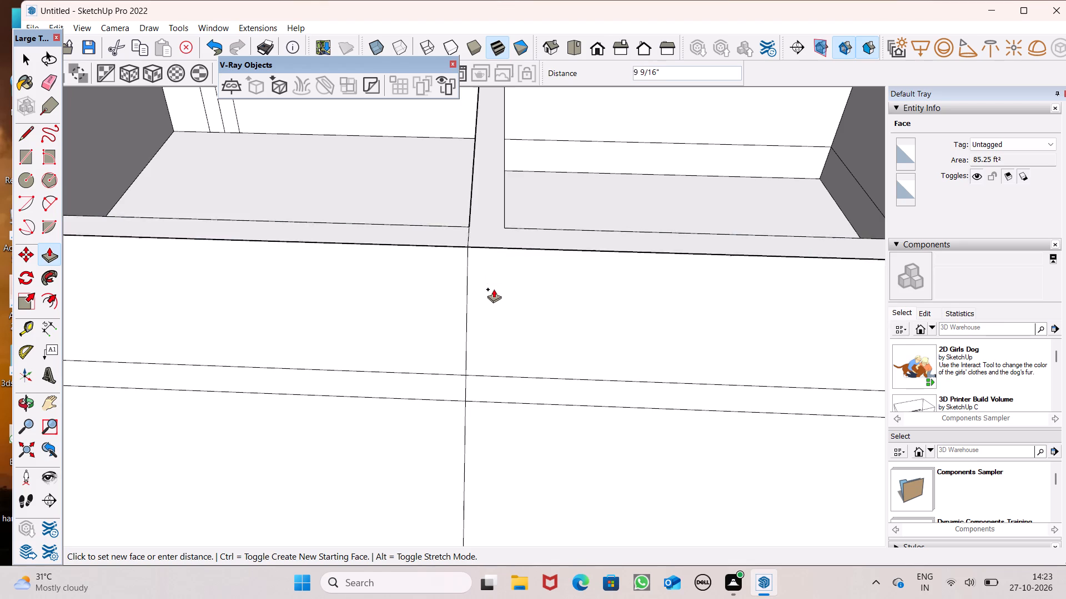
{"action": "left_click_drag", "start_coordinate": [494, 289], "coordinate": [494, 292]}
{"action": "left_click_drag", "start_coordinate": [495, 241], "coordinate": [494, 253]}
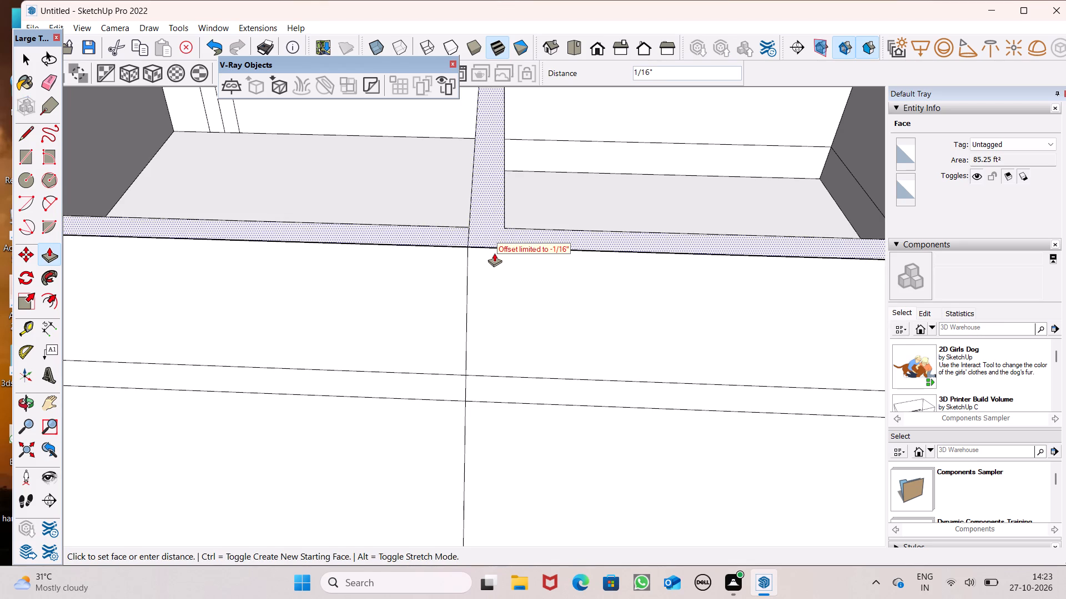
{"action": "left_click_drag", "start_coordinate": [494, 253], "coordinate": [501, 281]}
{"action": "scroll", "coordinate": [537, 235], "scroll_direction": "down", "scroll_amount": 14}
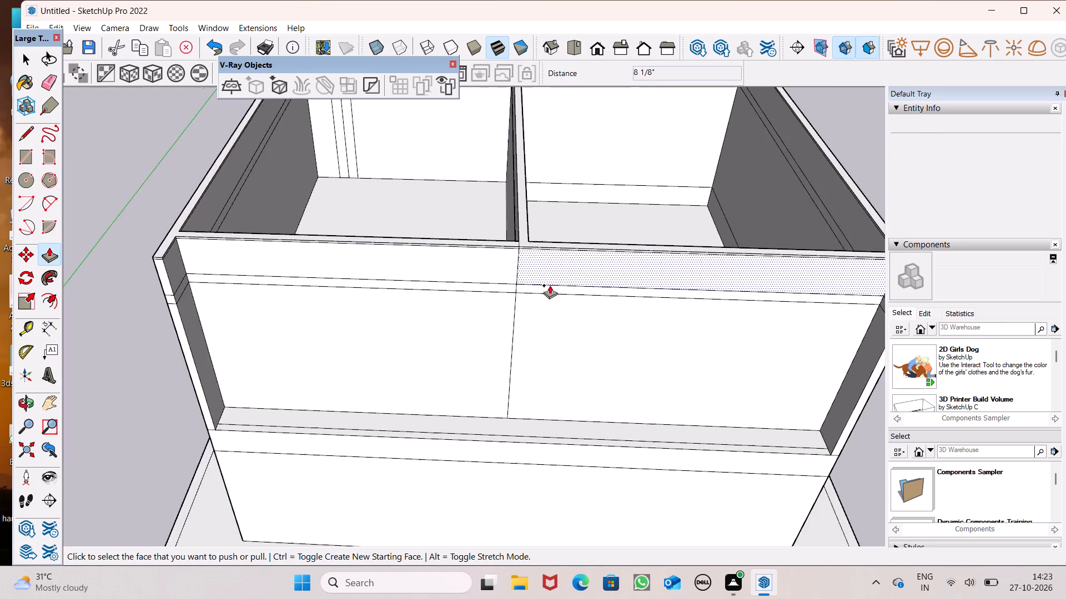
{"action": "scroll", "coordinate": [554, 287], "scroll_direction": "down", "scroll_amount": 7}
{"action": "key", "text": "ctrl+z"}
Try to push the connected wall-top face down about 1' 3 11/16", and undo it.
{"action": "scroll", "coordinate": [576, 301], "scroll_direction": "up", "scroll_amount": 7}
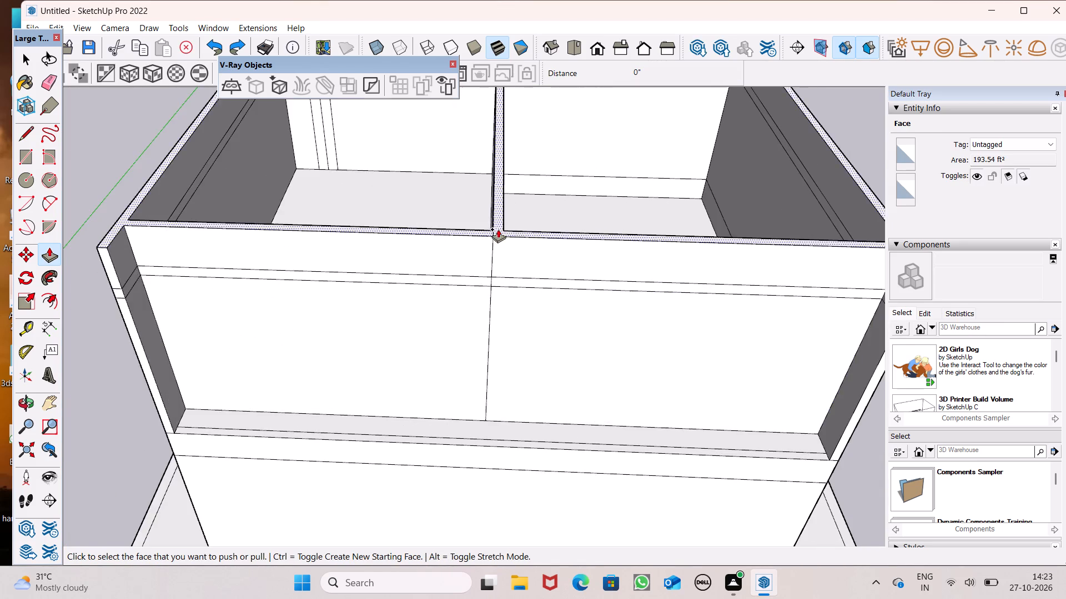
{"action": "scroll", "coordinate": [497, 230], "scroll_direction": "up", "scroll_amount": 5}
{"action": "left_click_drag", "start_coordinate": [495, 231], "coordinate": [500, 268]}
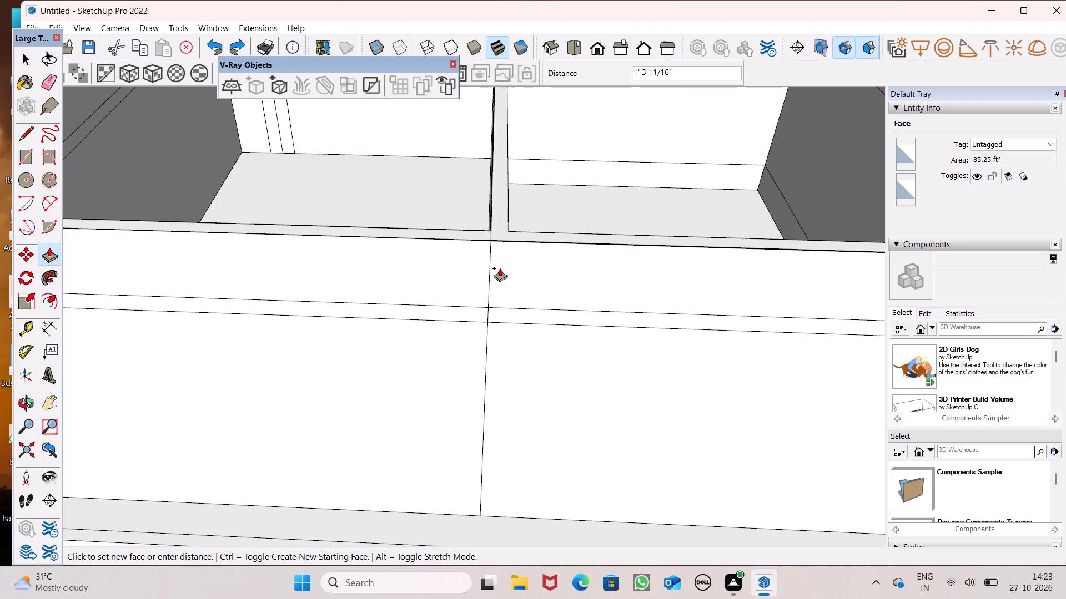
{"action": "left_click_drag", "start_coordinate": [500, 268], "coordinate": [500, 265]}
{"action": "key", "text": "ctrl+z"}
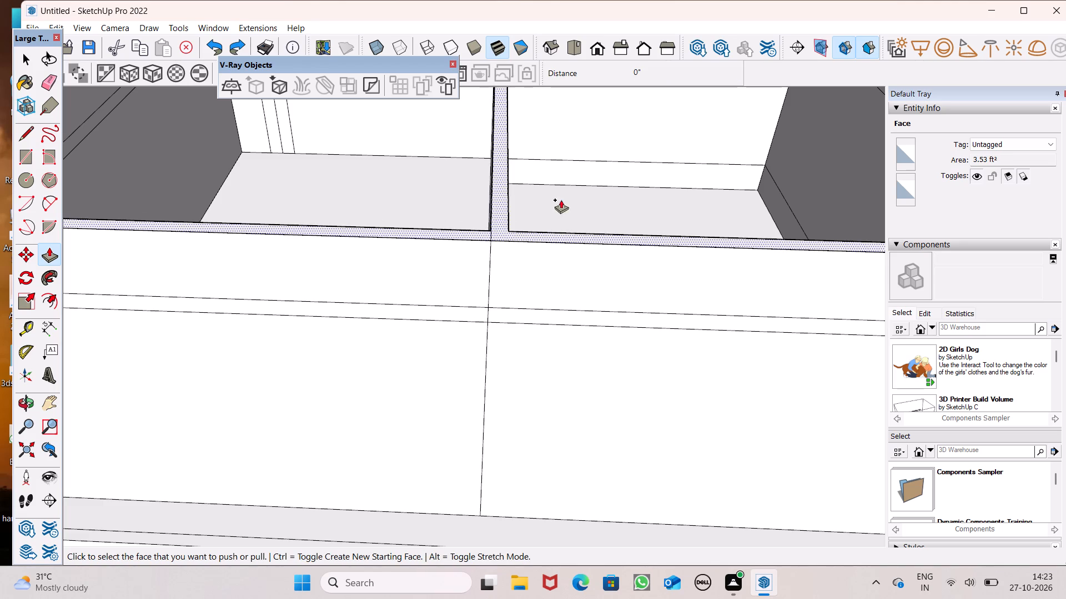
Push/Pull the connected top face of the walls and partition by about 2 1/2".
{"action": "left_click_drag", "start_coordinate": [552, 238], "coordinate": [551, 235]}
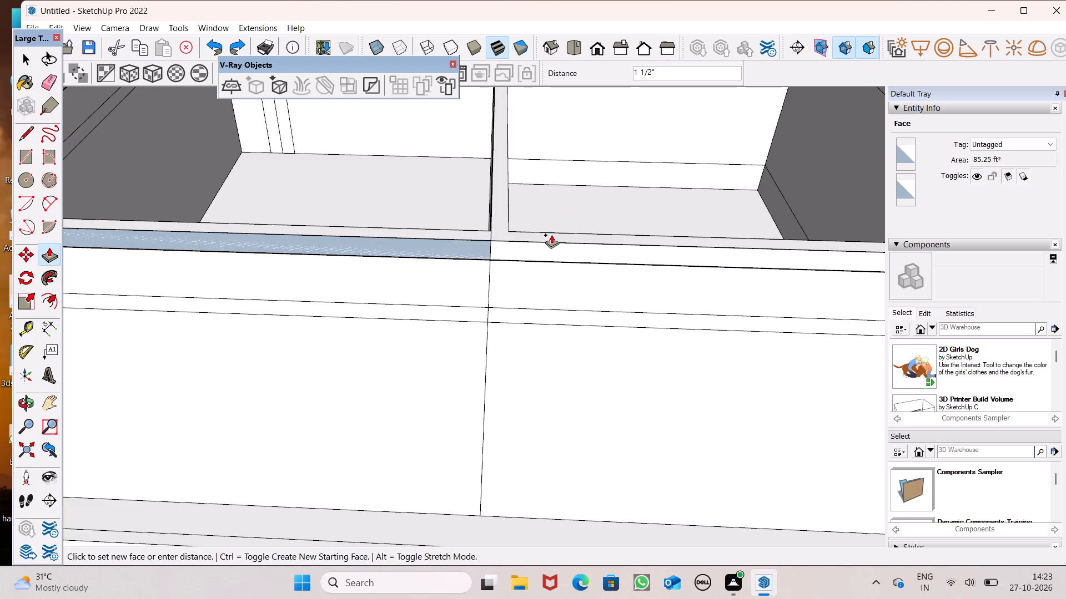
{"action": "left_click_drag", "start_coordinate": [551, 235], "coordinate": [552, 245]}
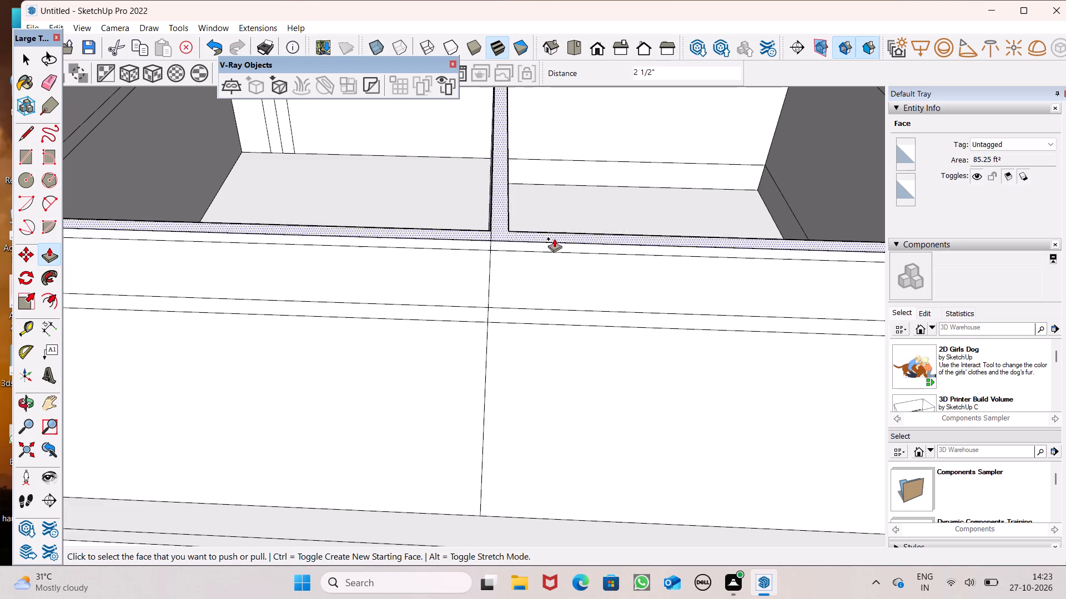
Push/Pull the connected top face of the walls and partition up 10' for another storey.
{"action": "scroll", "coordinate": [547, 202], "scroll_direction": "down", "scroll_amount": 4}
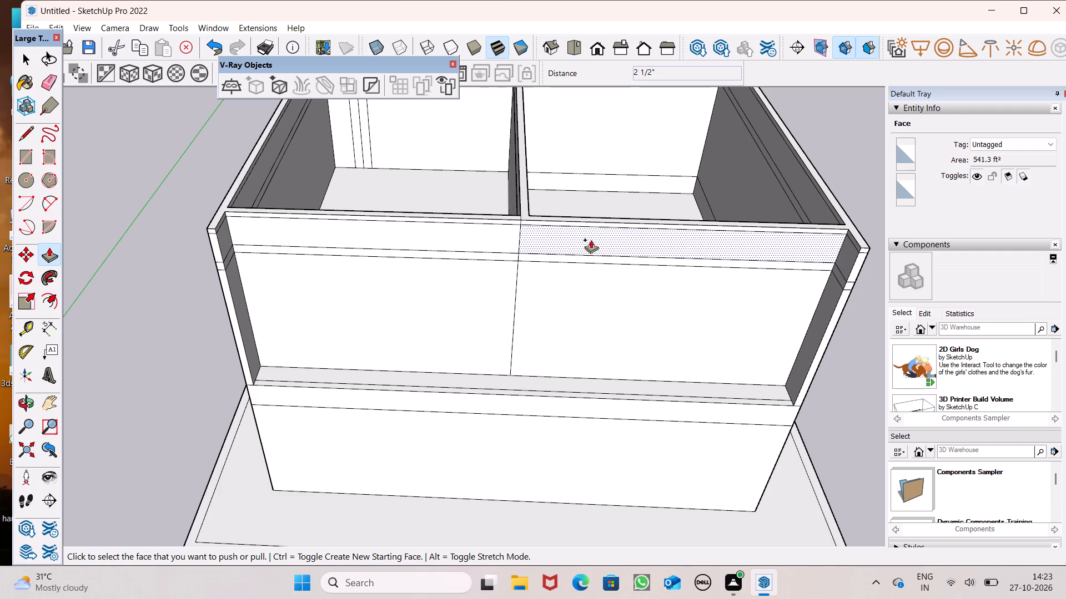
{"action": "scroll", "coordinate": [260, 222], "scroll_direction": "down", "scroll_amount": 2}
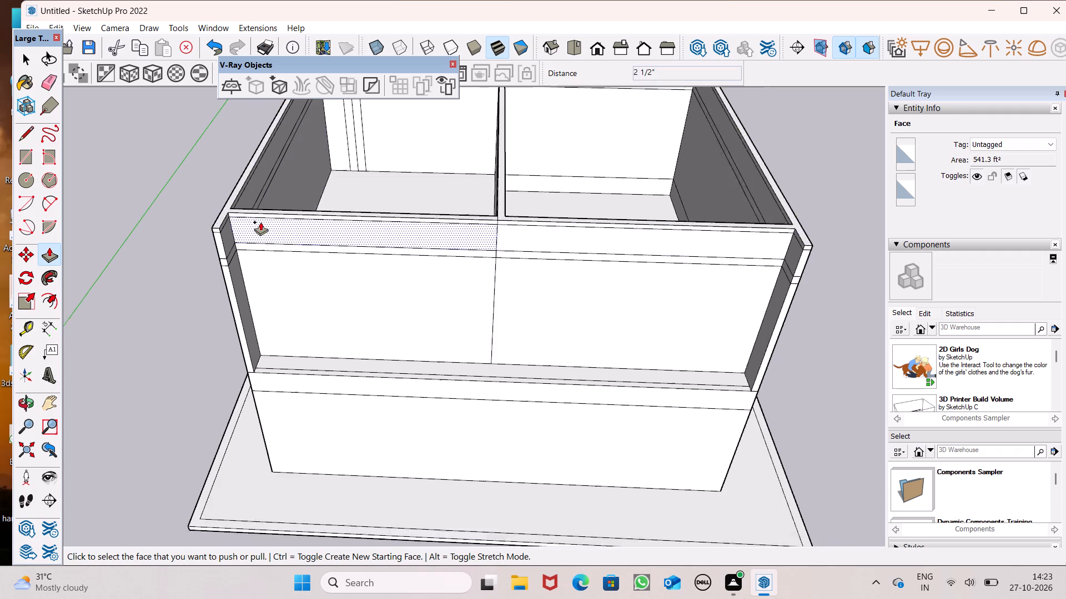
{"action": "scroll", "coordinate": [260, 222], "scroll_direction": "down", "scroll_amount": 1}
{"action": "middle_click_drag", "start_coordinate": [408, 311], "coordinate": [421, 214]}
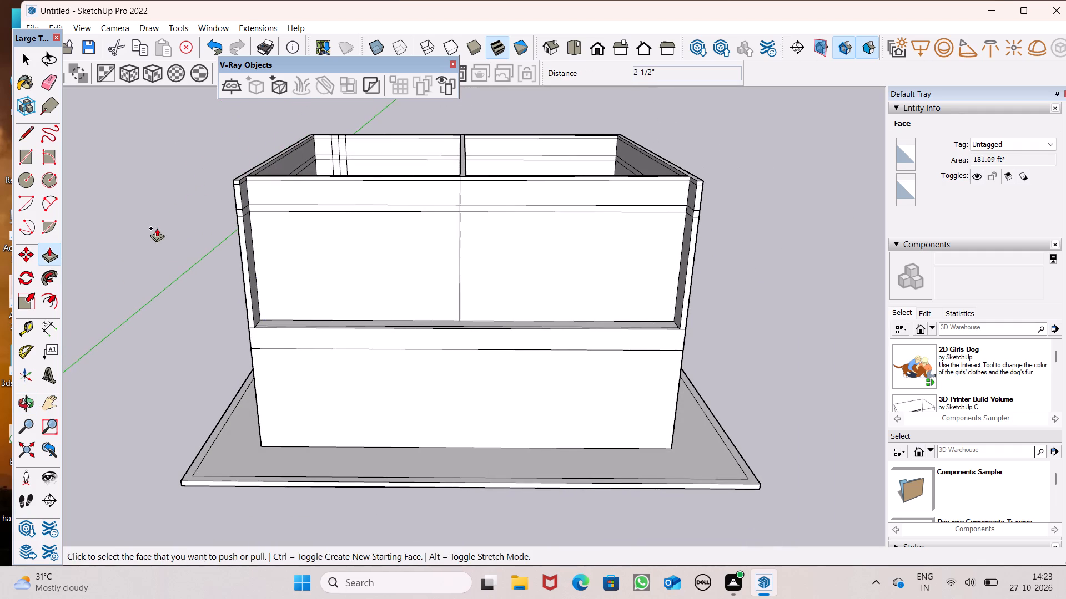
{"action": "scroll", "coordinate": [381, 213], "scroll_direction": "down", "scroll_amount": 4}
{"action": "scroll", "coordinate": [434, 278], "scroll_direction": "down", "scroll_amount": 3}
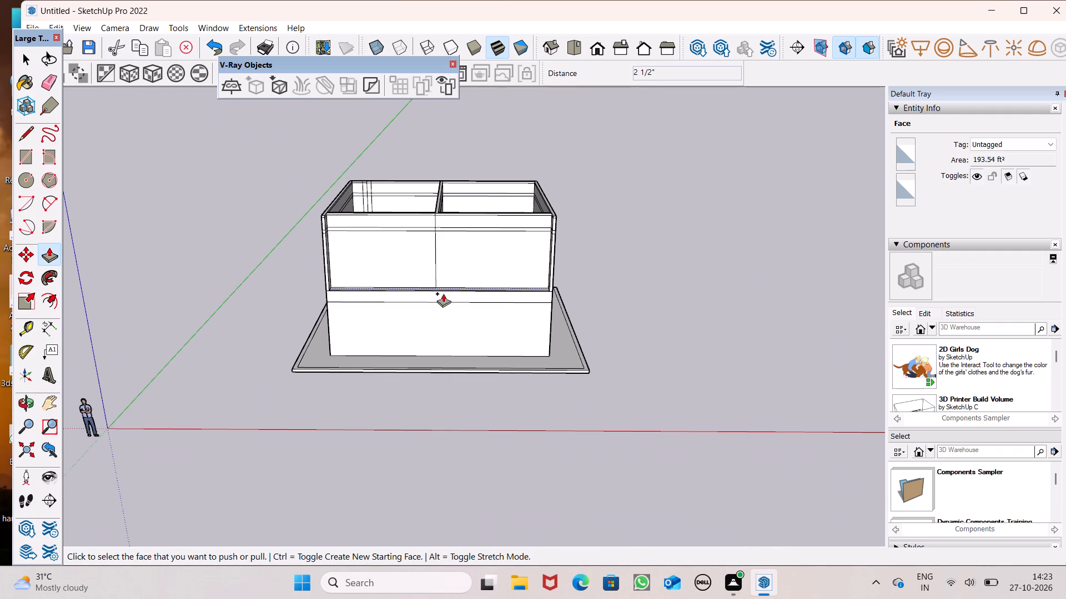
{"action": "scroll", "coordinate": [452, 307], "scroll_direction": "down", "scroll_amount": 1}
{"action": "middle_click_drag", "start_coordinate": [450, 244], "coordinate": [431, 429]}
{"action": "scroll", "coordinate": [433, 272], "scroll_direction": "up", "scroll_amount": 7}
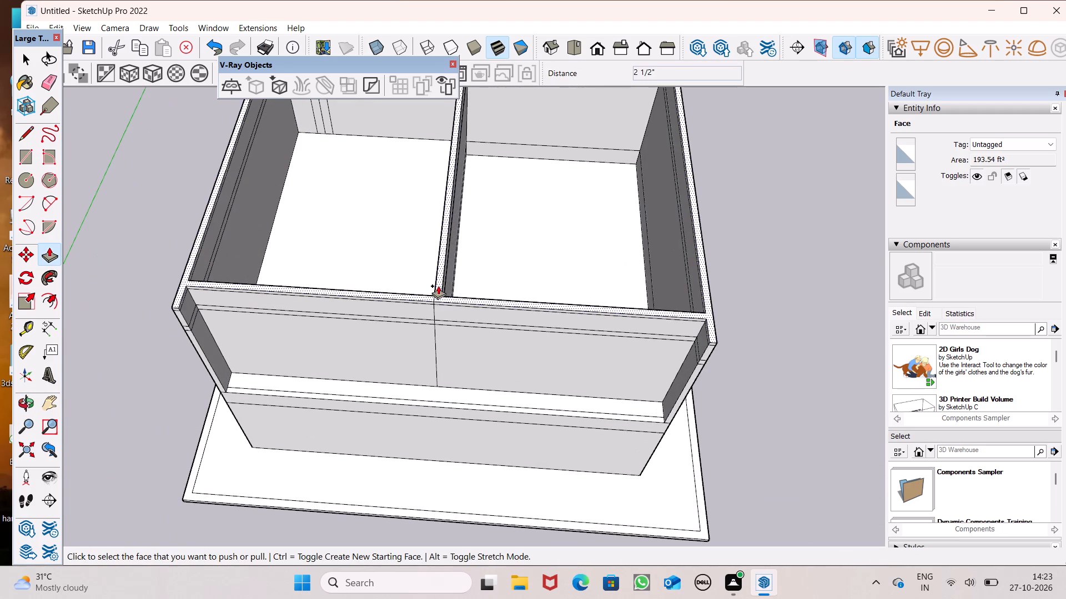
{"action": "left_click", "coordinate": [438, 290]}
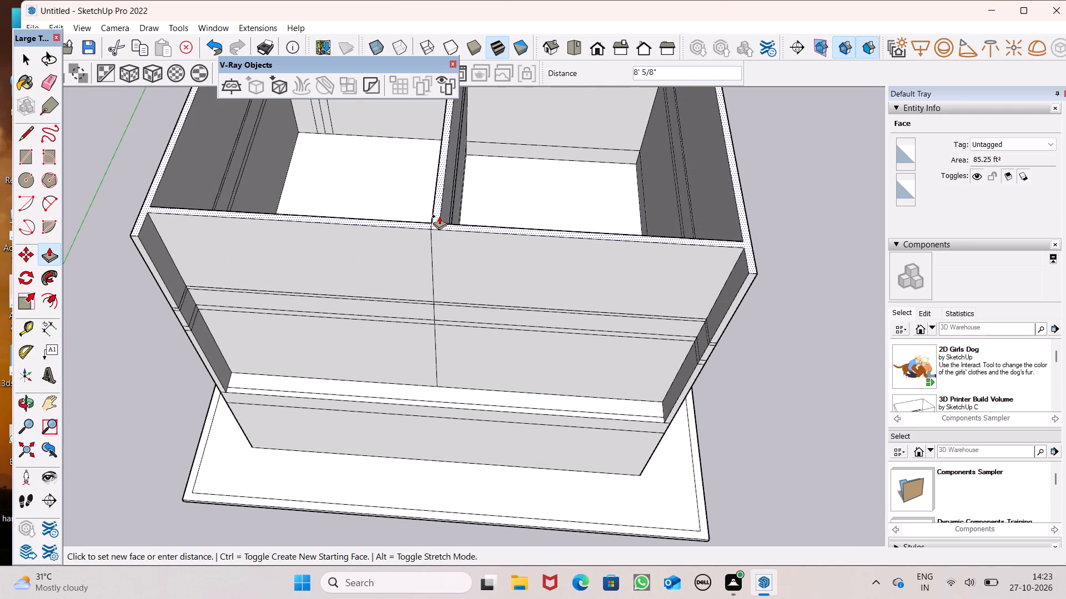
{"action": "type", "text": "10'"}
{"action": "key", "text": "Return"}
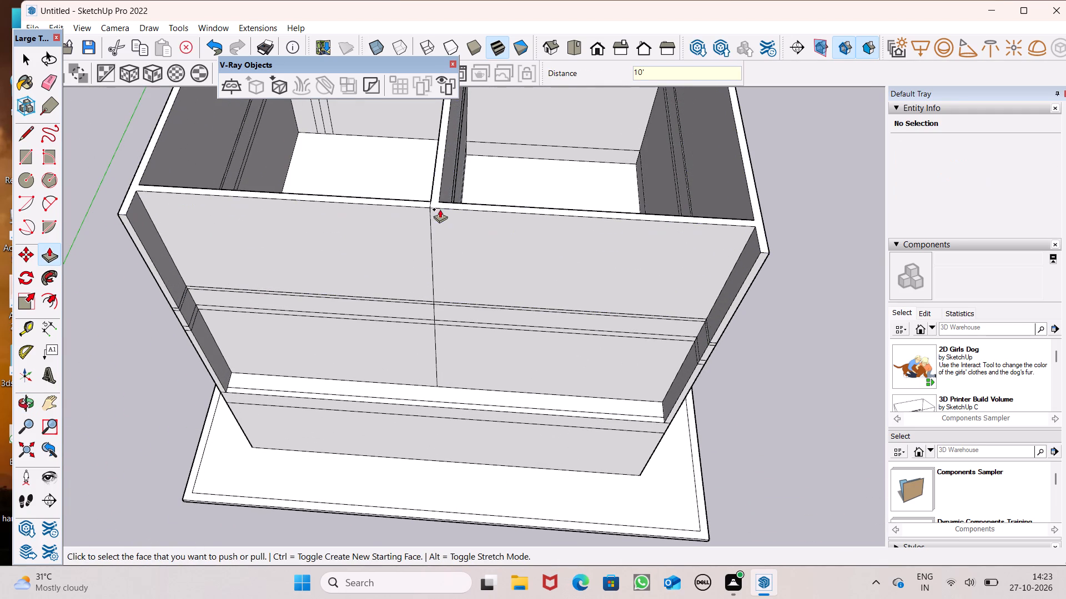
Push/Pull the connected top face of the walls and partition up 2' above the new storey.
{"action": "left_click_drag", "start_coordinate": [439, 195], "coordinate": [437, 142]}
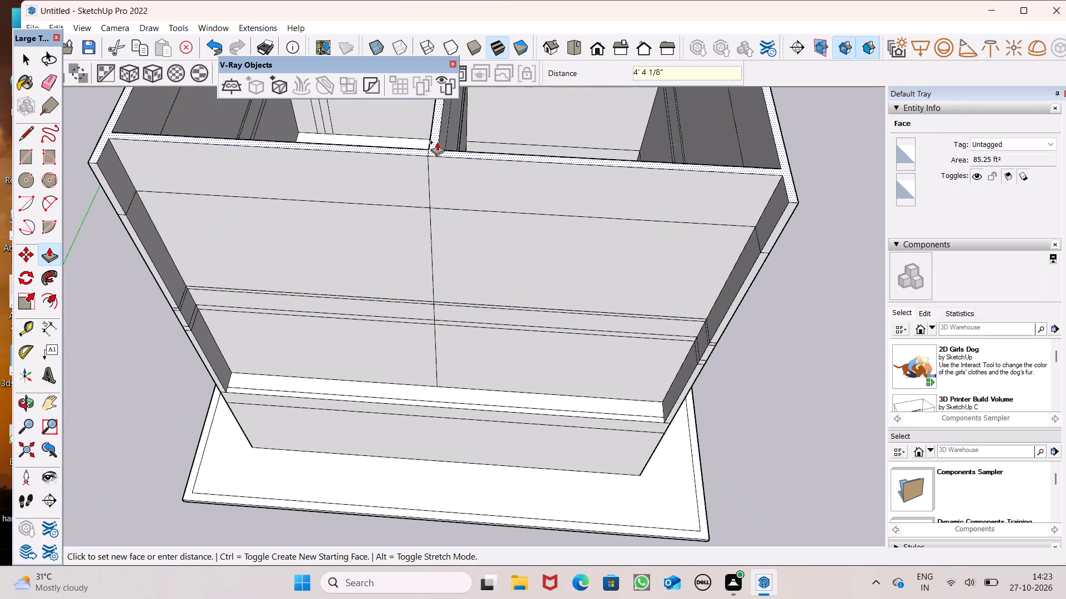
{"action": "left_click_drag", "start_coordinate": [437, 142], "coordinate": [437, 135]}
{"action": "type", "text": "2'"}
{"action": "key", "text": "Return"}
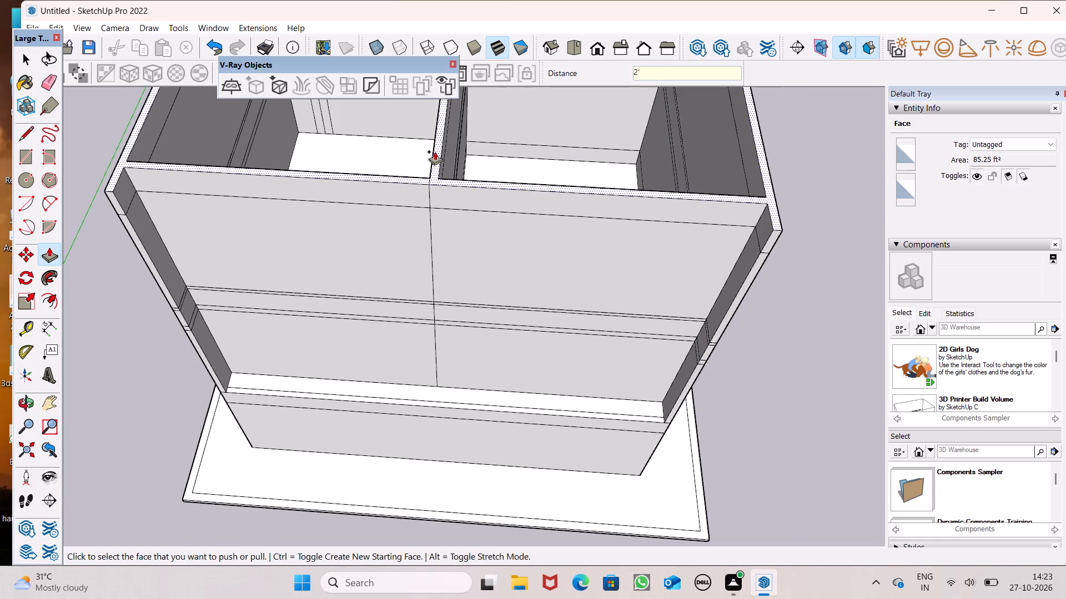
Push/Pull the connected top face of the walls and partition up a further 10' for the topmost storey.
{"action": "left_click_drag", "start_coordinate": [431, 173], "coordinate": [430, 73]}
{"action": "type", "text": "10'"}
{"action": "key", "text": "Return"}
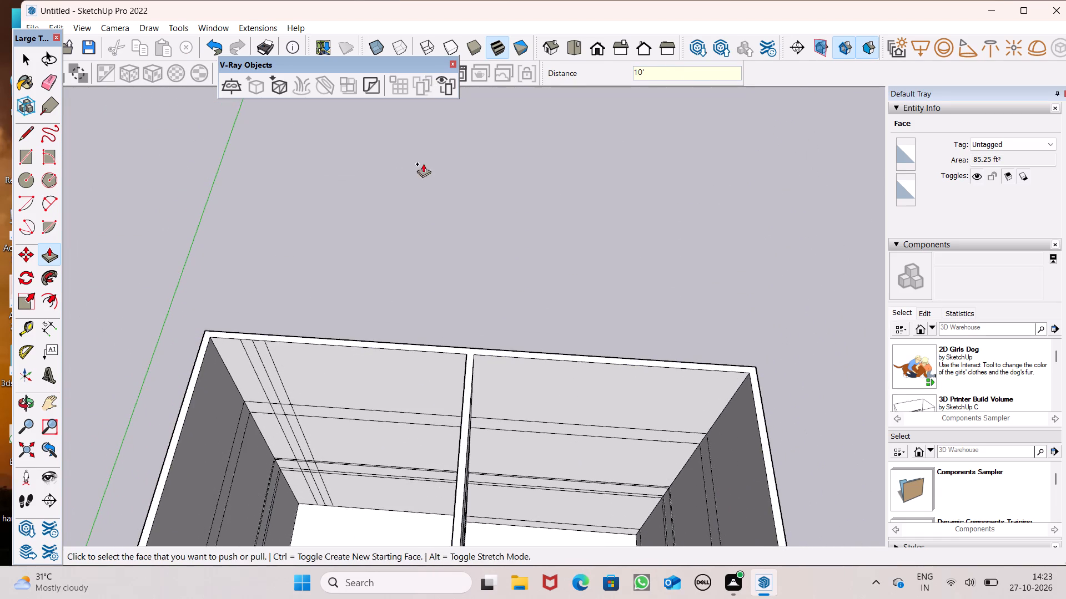
Examine the whole building's front and its open top from low and raised viewpoints.
{"action": "scroll", "coordinate": [417, 265], "scroll_direction": "down", "scroll_amount": 7}
{"action": "middle_click_drag", "start_coordinate": [416, 431], "coordinate": [445, 185]}
{"action": "scroll", "coordinate": [428, 246], "scroll_direction": "down", "scroll_amount": 3}
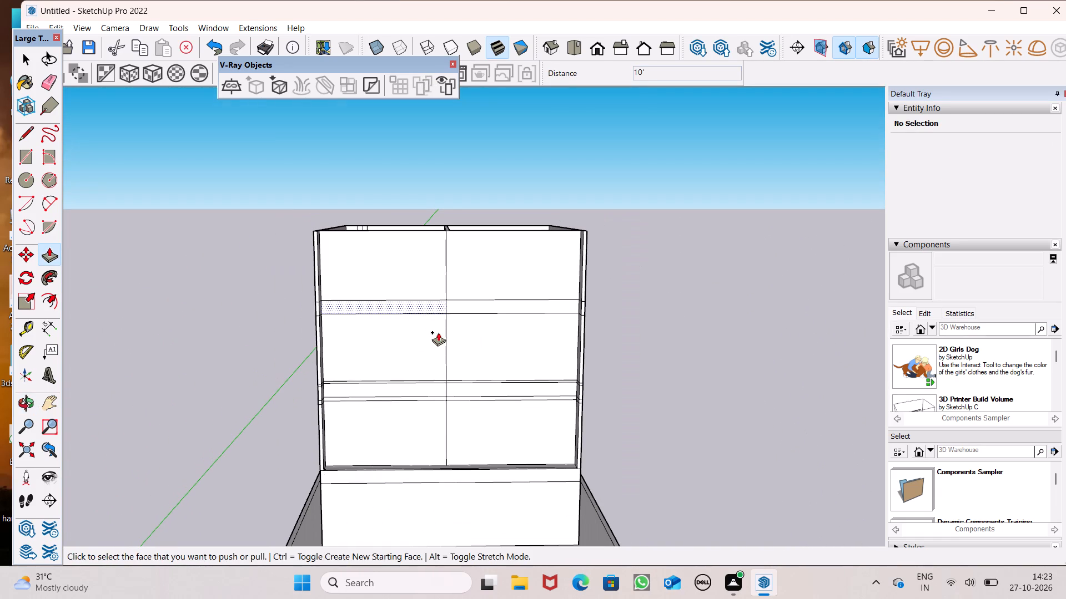
{"action": "scroll", "coordinate": [499, 293], "scroll_direction": "down", "scroll_amount": 3}
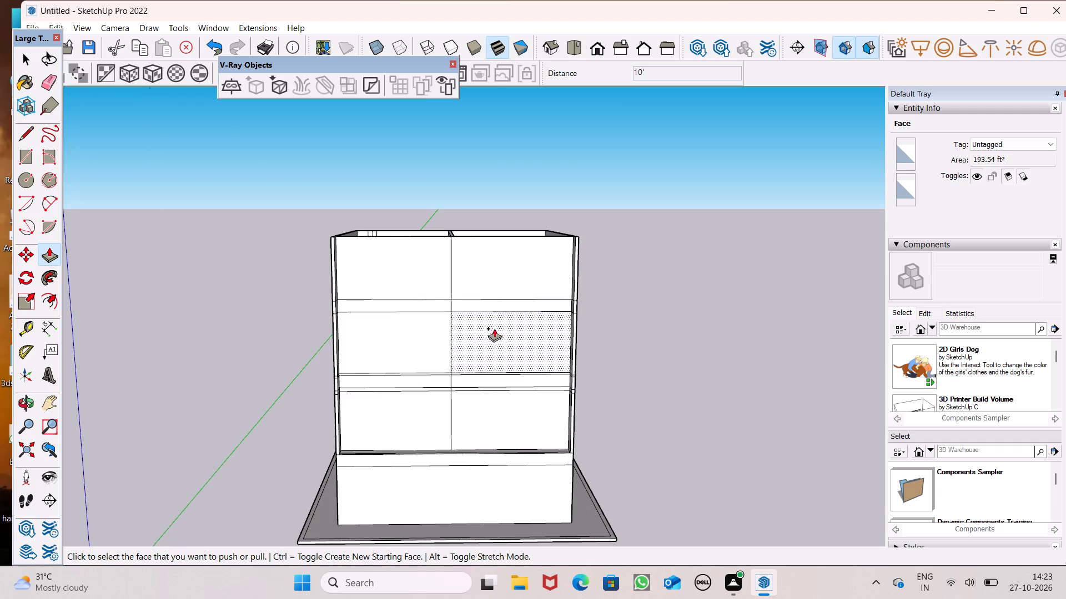
{"action": "scroll", "coordinate": [494, 328], "scroll_direction": "down", "scroll_amount": 3}
{"action": "scroll", "coordinate": [495, 354], "scroll_direction": "up", "scroll_amount": 3}
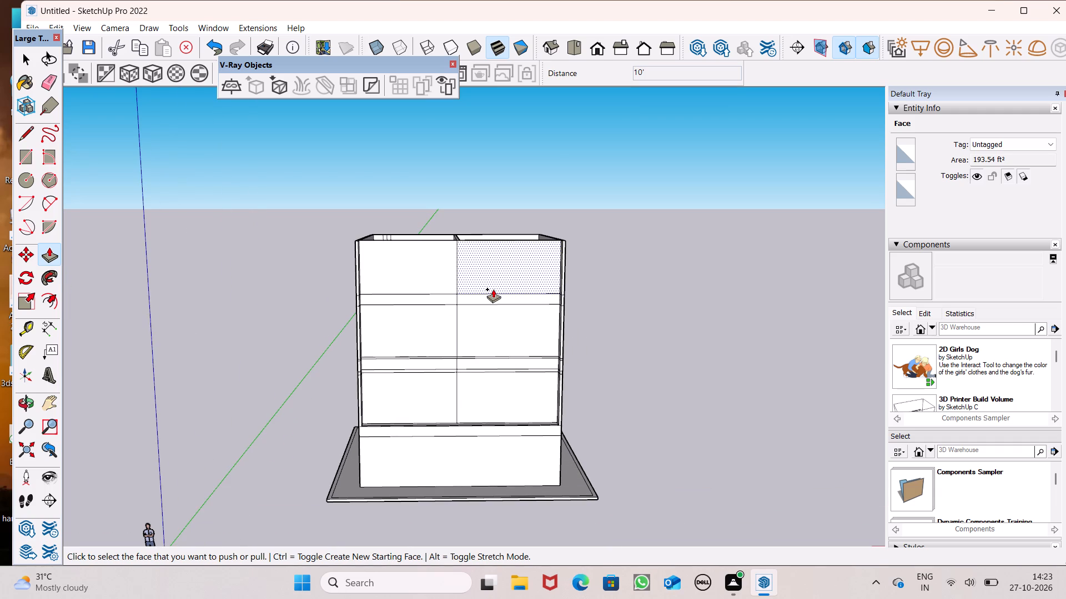
{"action": "middle_click_drag", "start_coordinate": [472, 258], "coordinate": [460, 344]}
{"action": "scroll", "coordinate": [442, 297], "scroll_direction": "up", "scroll_amount": 2}
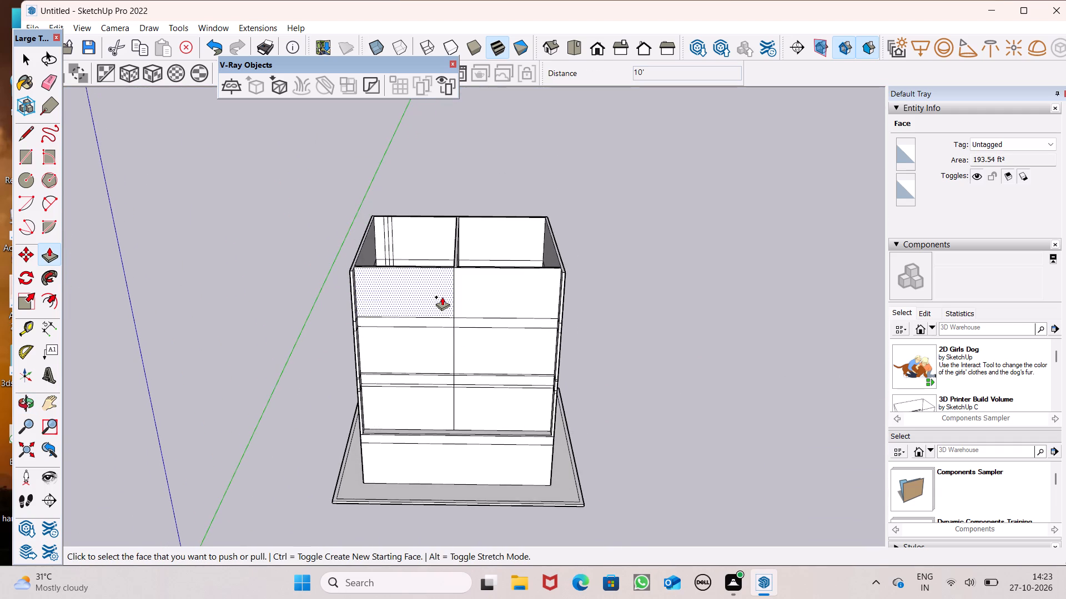
Push/Pull the connected top face of the walls and partition up 2' above the topmost storey.
{"action": "scroll", "coordinate": [442, 297], "scroll_direction": "up", "scroll_amount": 3}
{"action": "scroll", "coordinate": [452, 268], "scroll_direction": "down", "scroll_amount": 1}
{"action": "middle_click_drag", "start_coordinate": [460, 259], "coordinate": [458, 322]}
{"action": "scroll", "coordinate": [489, 238], "scroll_direction": "up", "scroll_amount": 2}
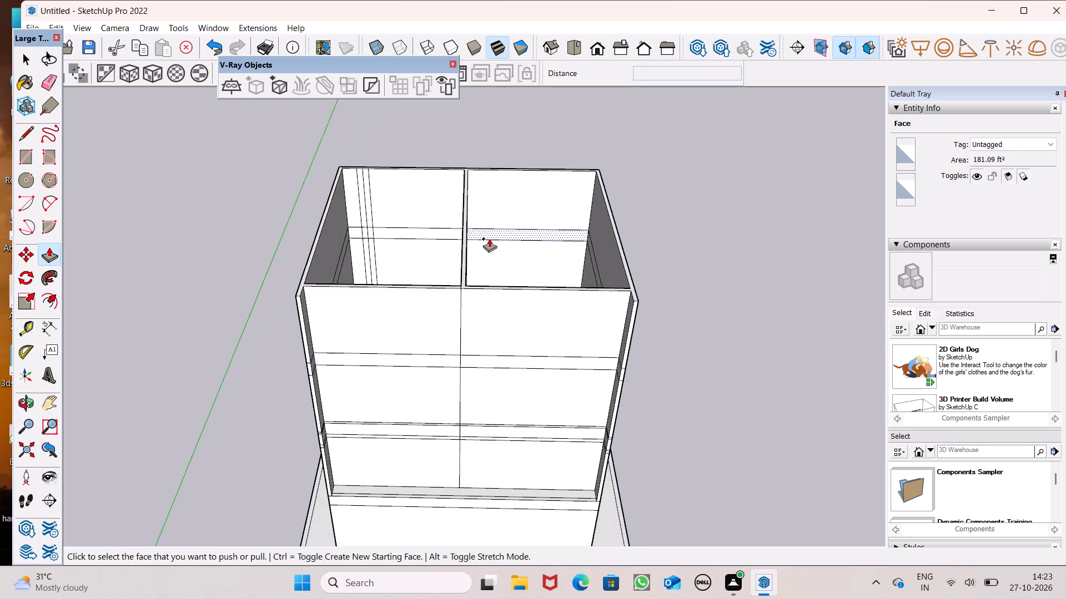
{"action": "scroll", "coordinate": [489, 238], "scroll_direction": "up", "scroll_amount": 2}
{"action": "left_click_drag", "start_coordinate": [446, 327], "coordinate": [447, 303]}
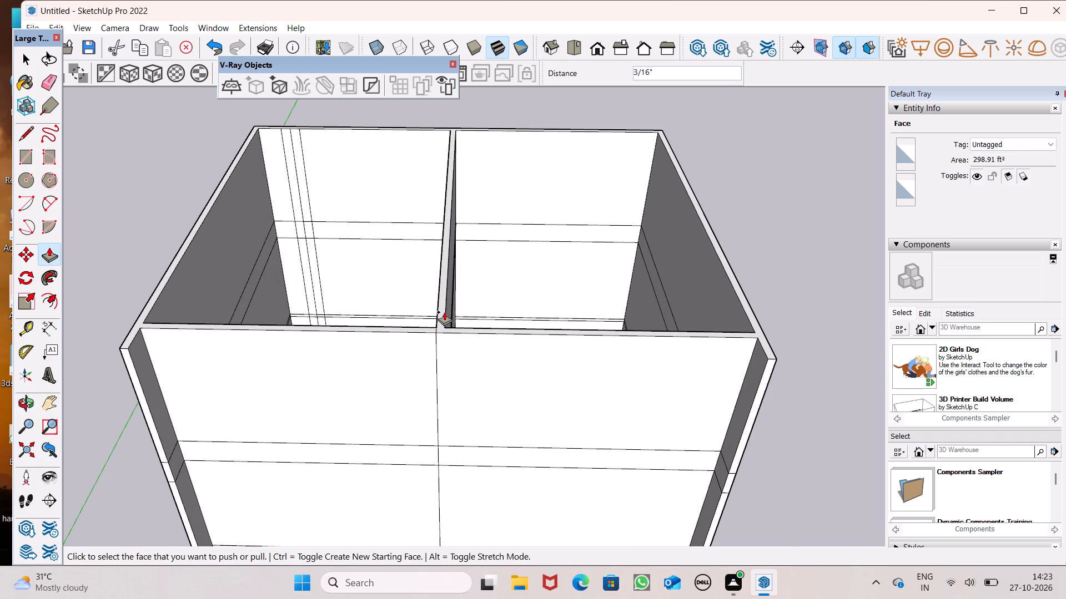
{"action": "left_click_drag", "start_coordinate": [441, 319], "coordinate": [445, 259]}
{"action": "type", "text": "2'"}
{"action": "key", "text": "Return"}
Push/Pull the connected top face of the walls and partition up a further 10' for another storey.
{"action": "left_click", "coordinate": [441, 270]}
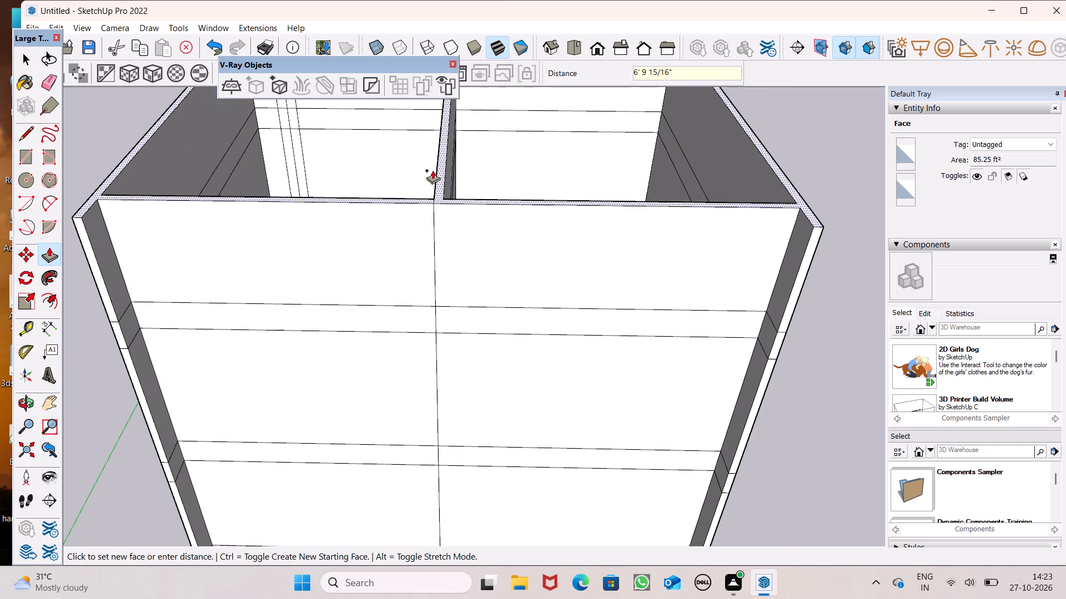
{"action": "type", "text": "10'"}
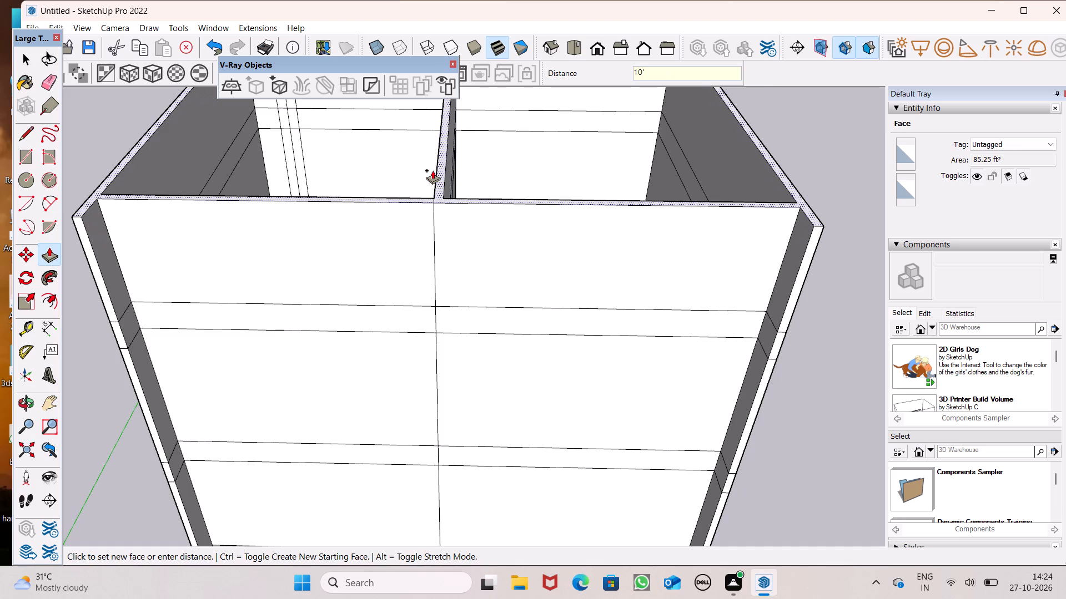
{"action": "key", "text": "Return"}
{"action": "scroll", "coordinate": [423, 205], "scroll_direction": "down", "scroll_amount": 4}
{"action": "key", "text": "space"}
Examine the taller building's front, side and open top from several viewpoints.
{"action": "scroll", "coordinate": [462, 231], "scroll_direction": "down", "scroll_amount": 2}
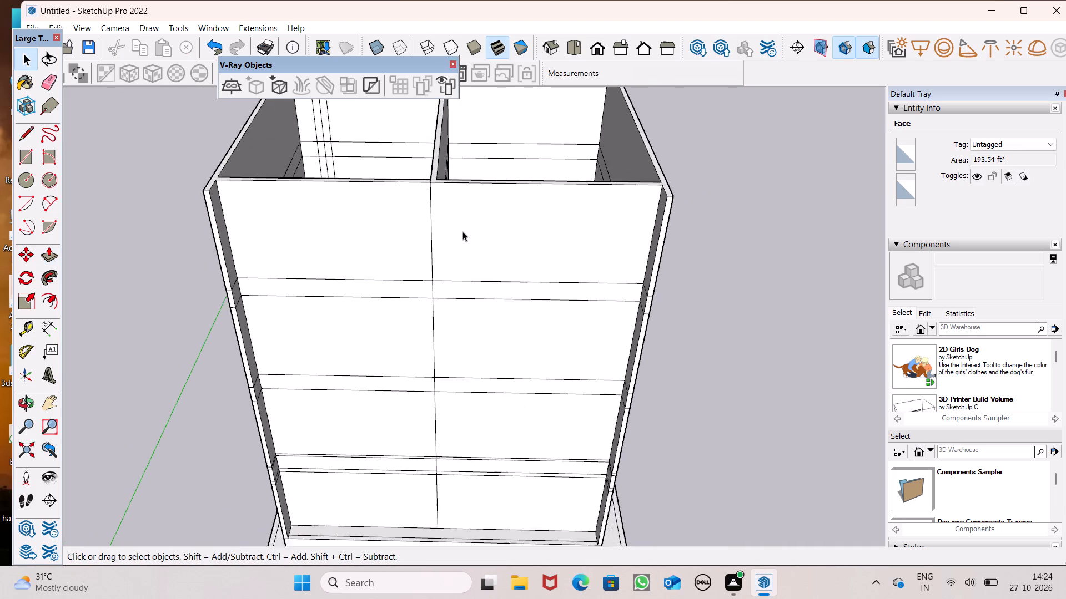
{"action": "scroll", "coordinate": [462, 231], "scroll_direction": "down", "scroll_amount": 3}
{"action": "middle_click_drag", "start_coordinate": [480, 343], "coordinate": [482, 184]}
{"action": "scroll", "coordinate": [507, 254], "scroll_direction": "down", "scroll_amount": 5}
{"action": "middle_click_drag", "start_coordinate": [542, 366], "coordinate": [400, 433]}
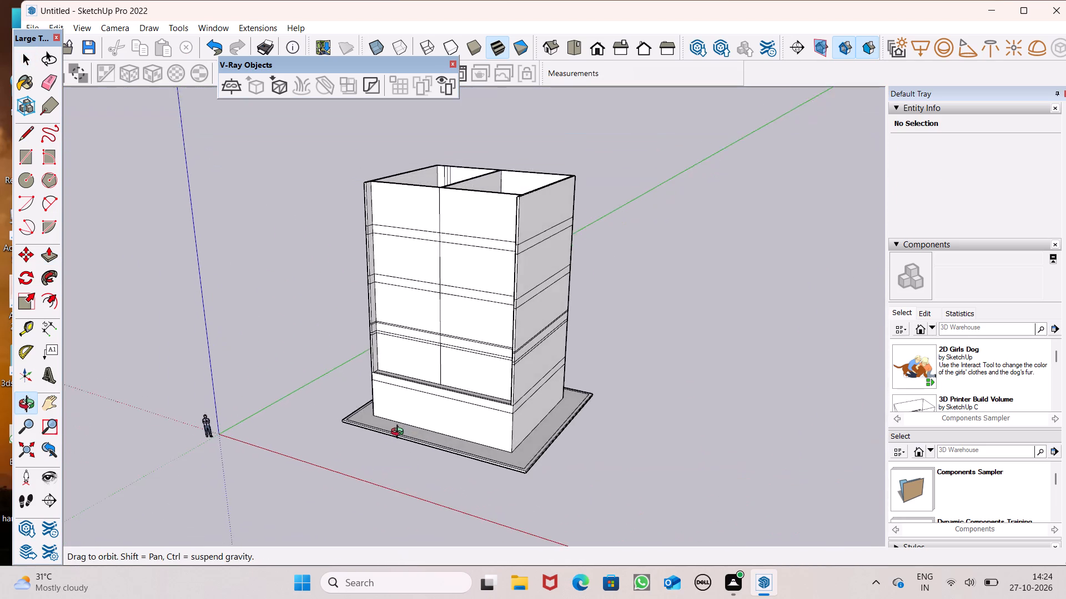
{"action": "middle_click_drag", "start_coordinate": [400, 433], "coordinate": [591, 464]}
{"action": "scroll", "coordinate": [515, 392], "scroll_direction": "up", "scroll_amount": 6}
{"action": "scroll", "coordinate": [481, 341], "scroll_direction": "up", "scroll_amount": 2}
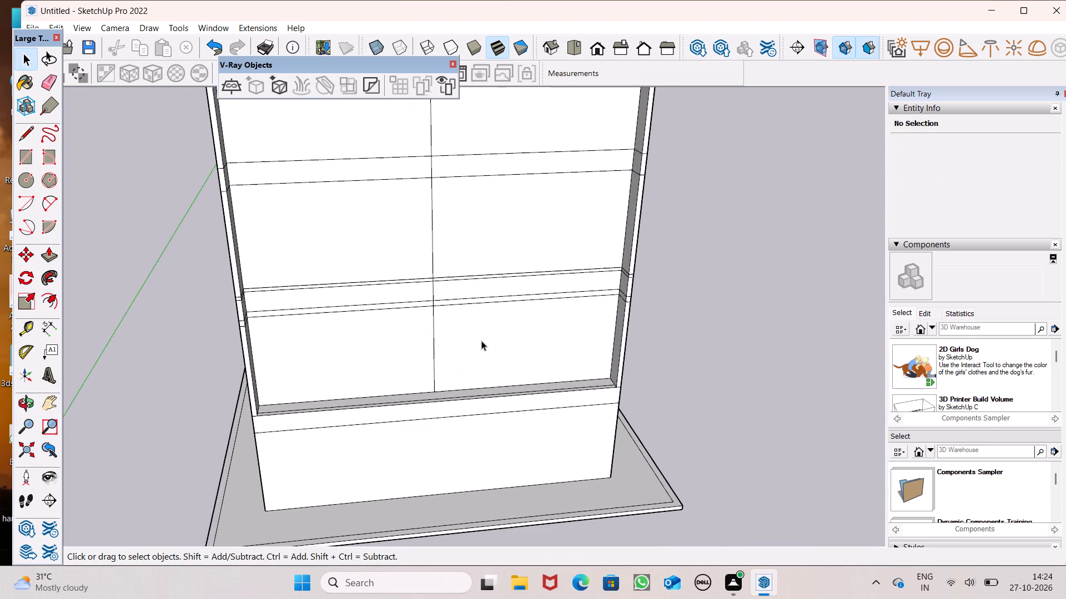
{"action": "scroll", "coordinate": [475, 291], "scroll_direction": "down", "scroll_amount": 5}
{"action": "middle_click_drag", "start_coordinate": [475, 288], "coordinate": [452, 286]}
{"action": "scroll", "coordinate": [451, 286], "scroll_direction": "down", "scroll_amount": 4}
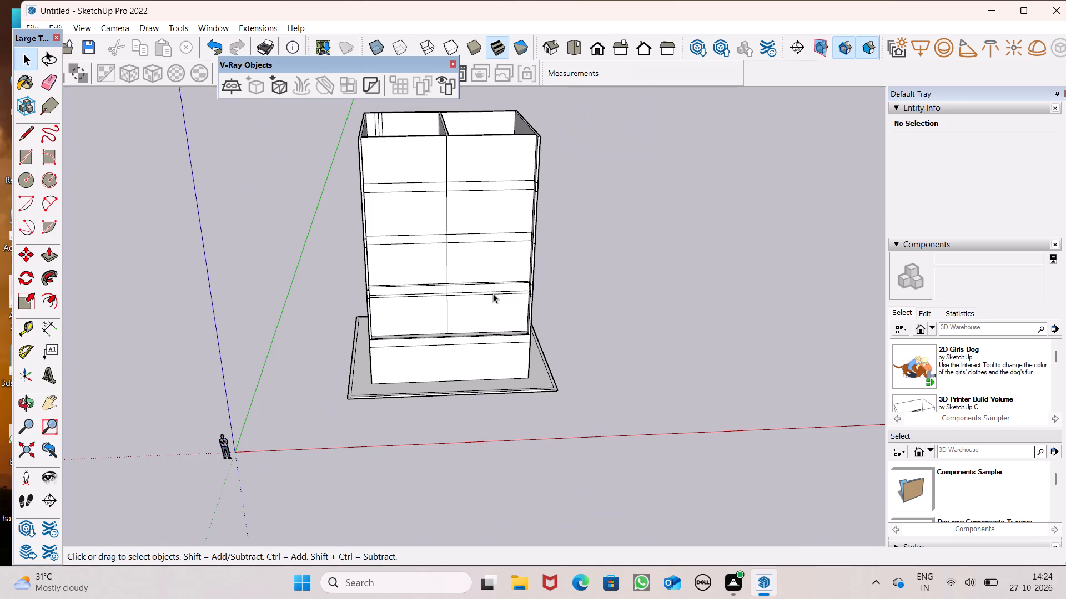
{"action": "scroll", "coordinate": [493, 293], "scroll_direction": "down", "scroll_amount": 1}
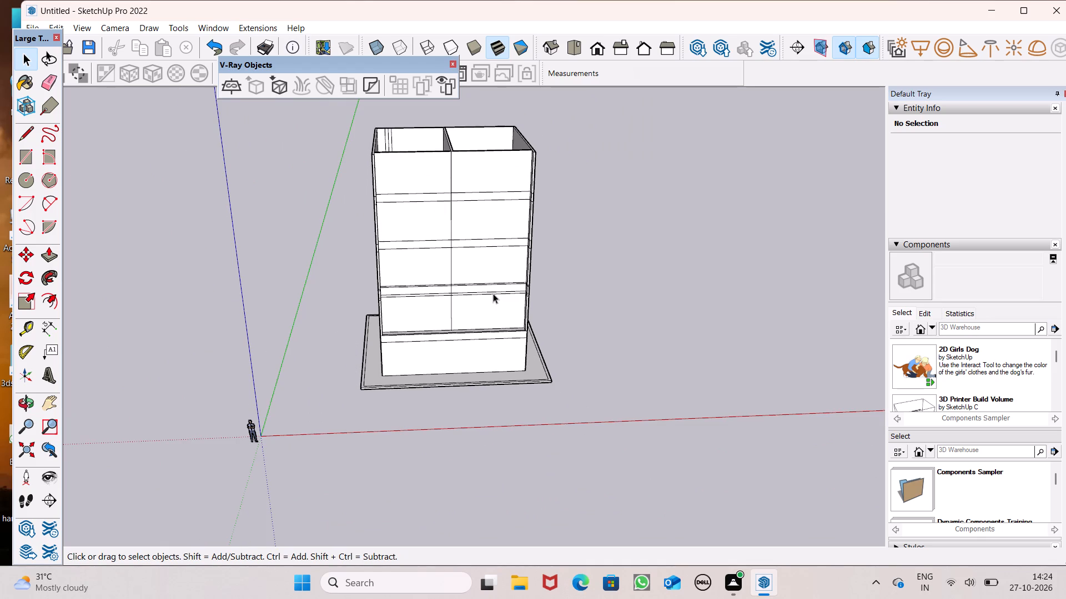
{"action": "scroll", "coordinate": [493, 294], "scroll_direction": "down", "scroll_amount": 2}
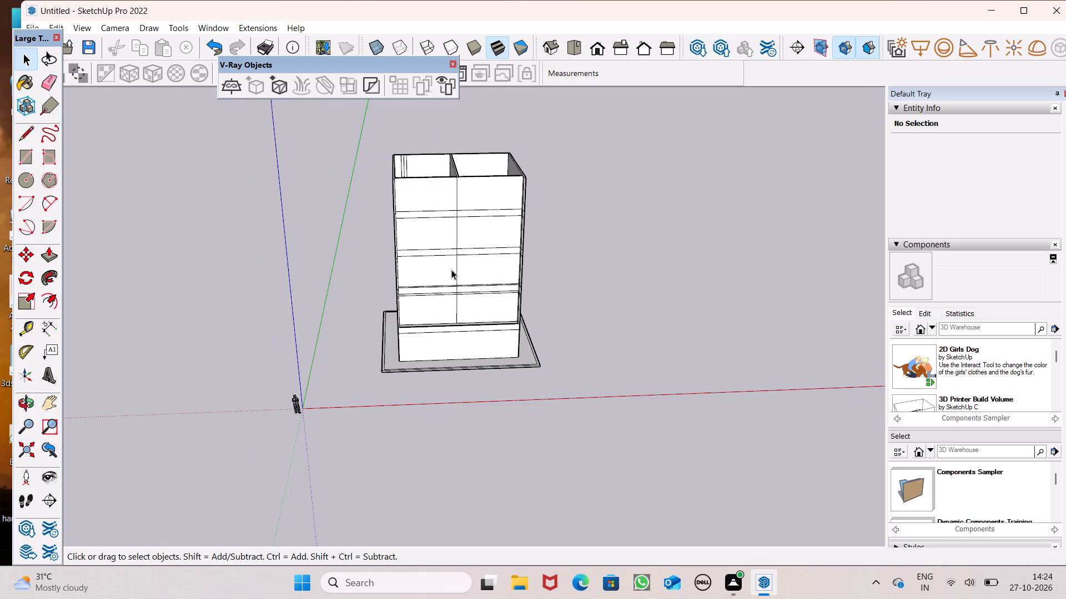
Erase the horizontal floor-band lines across the left half of the recessed upper front, from the top band to the lowest.
{"action": "middle_click_drag", "start_coordinate": [450, 271], "coordinate": [406, 301]}
{"action": "scroll", "coordinate": [431, 253], "scroll_direction": "up", "scroll_amount": 3}
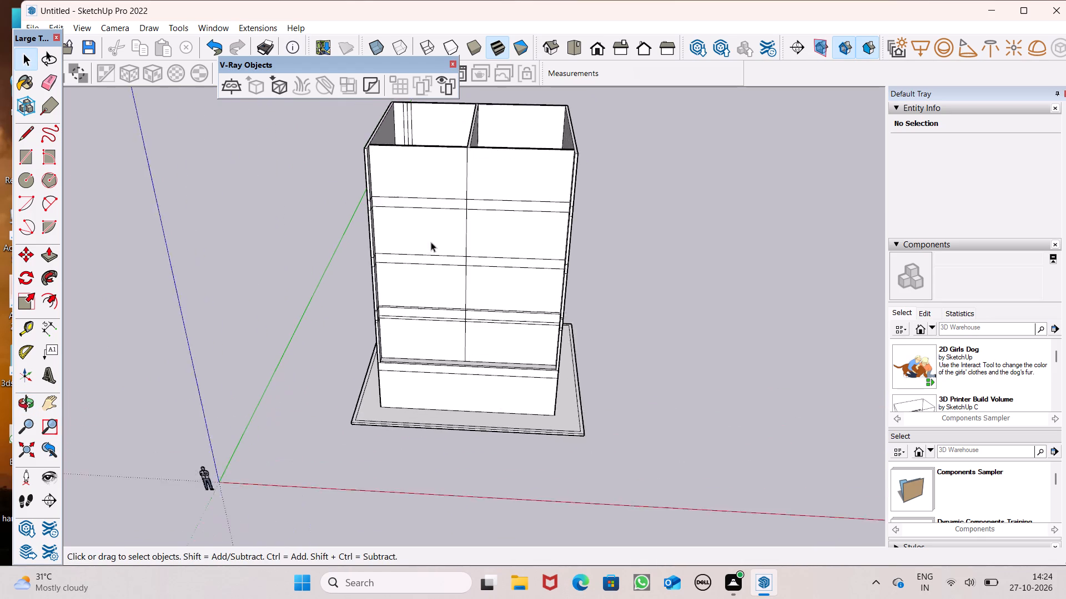
{"action": "scroll", "coordinate": [431, 242], "scroll_direction": "up", "scroll_amount": 2}
{"action": "scroll", "coordinate": [395, 179], "scroll_direction": "up", "scroll_amount": 4}
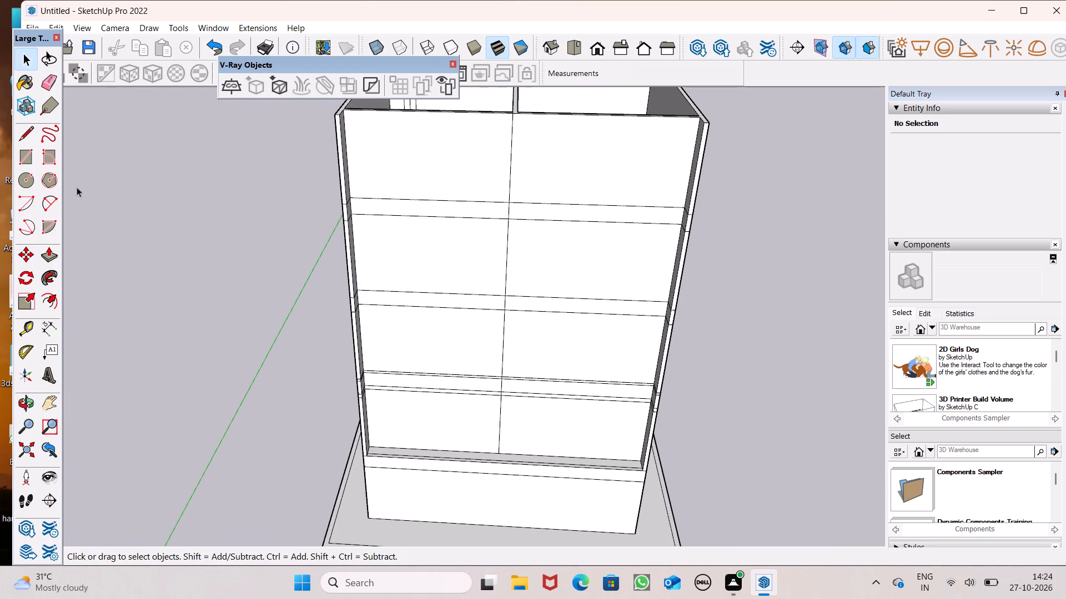
{"action": "left_click", "coordinate": [48, 86]}
{"action": "left_click_drag", "start_coordinate": [417, 194], "coordinate": [434, 306]}
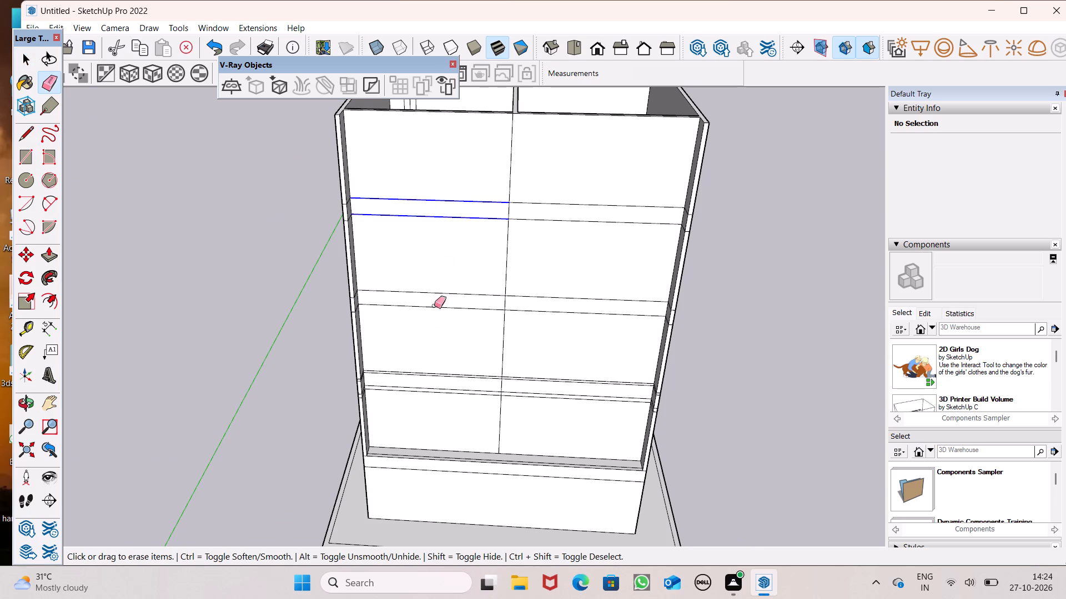
{"action": "left_click_drag", "start_coordinate": [434, 306], "coordinate": [435, 390]}
{"action": "scroll", "coordinate": [445, 353], "scroll_direction": "up", "scroll_amount": 1}
{"action": "middle_click_drag", "start_coordinate": [445, 344], "coordinate": [433, 297]}
{"action": "left_click_drag", "start_coordinate": [417, 253], "coordinate": [417, 263]}
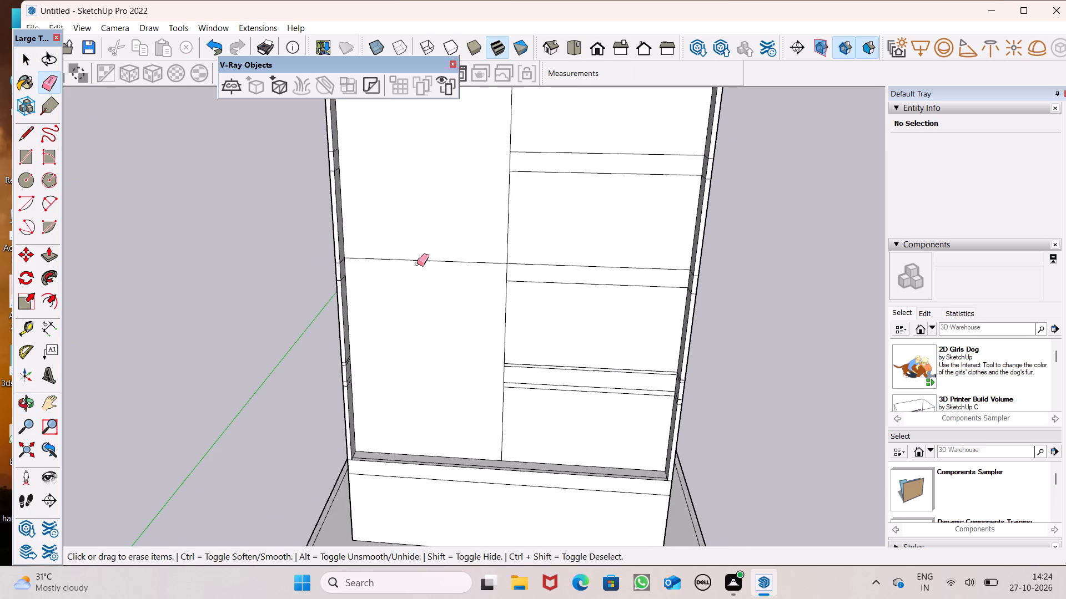
{"action": "left_click_drag", "start_coordinate": [417, 263], "coordinate": [417, 270]}
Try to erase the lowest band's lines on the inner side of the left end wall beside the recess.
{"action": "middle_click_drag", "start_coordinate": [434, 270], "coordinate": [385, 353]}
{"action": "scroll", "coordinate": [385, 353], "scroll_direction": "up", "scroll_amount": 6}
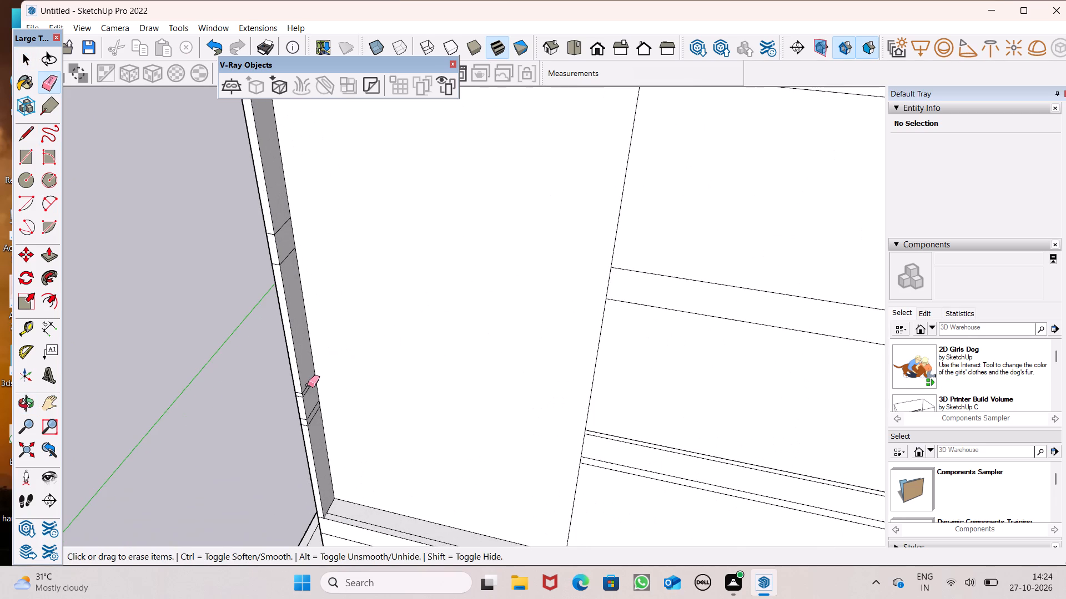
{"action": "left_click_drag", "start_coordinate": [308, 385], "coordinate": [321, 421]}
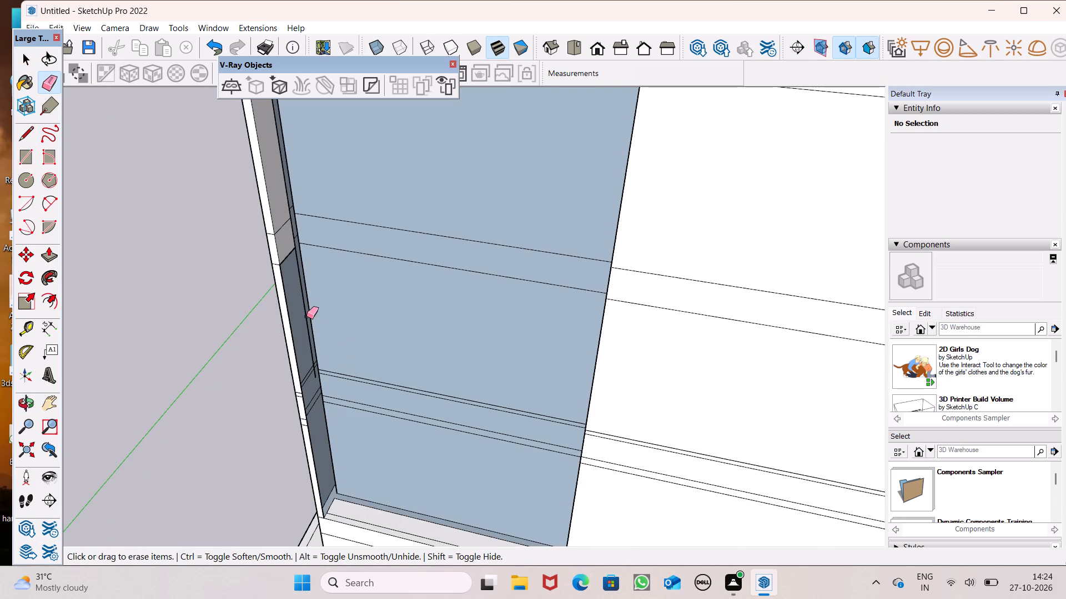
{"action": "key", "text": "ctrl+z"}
Erase the lower pair of lines of the lowest band on the inner side of the left end wall.
{"action": "scroll", "coordinate": [337, 370], "scroll_direction": "up", "scroll_amount": 5}
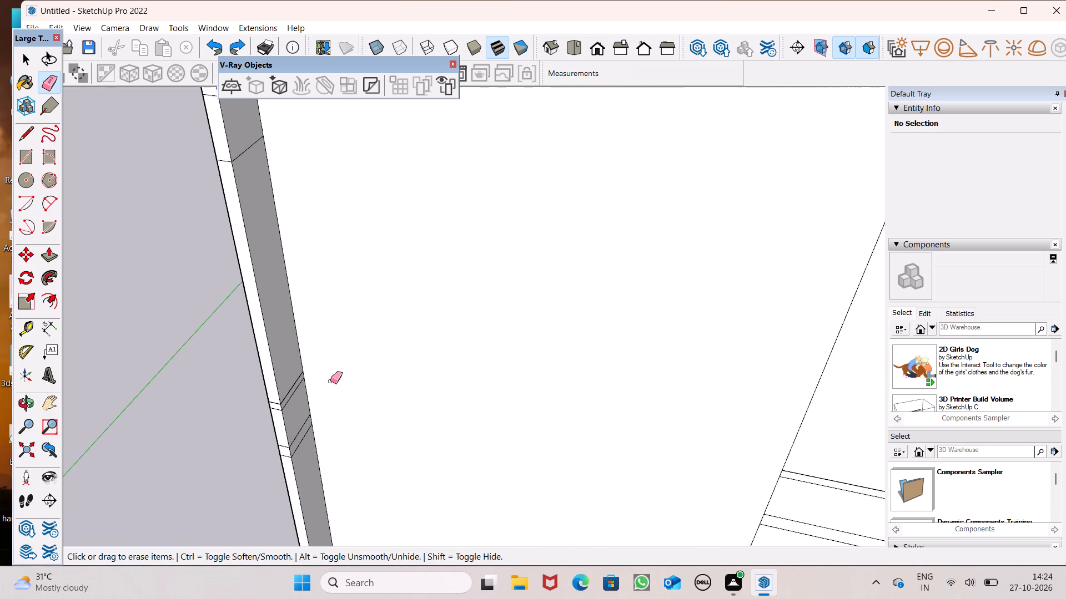
{"action": "scroll", "coordinate": [359, 270], "scroll_direction": "down", "scroll_amount": 4}
{"action": "scroll", "coordinate": [344, 388], "scroll_direction": "up", "scroll_amount": 4}
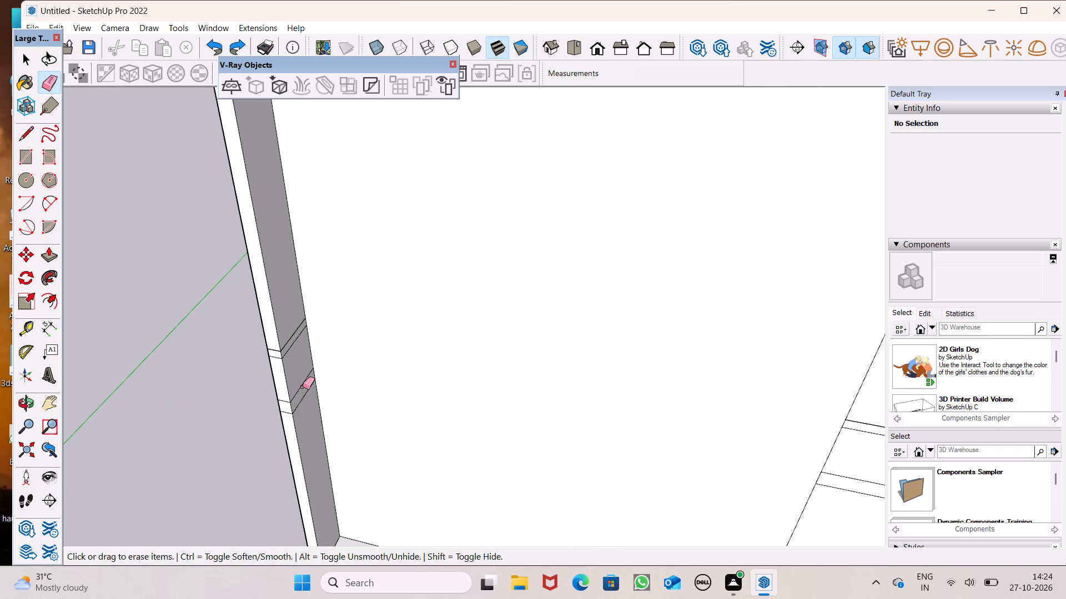
{"action": "left_click_drag", "start_coordinate": [304, 391], "coordinate": [305, 400]}
{"action": "left_click_drag", "start_coordinate": [301, 385], "coordinate": [301, 392]}
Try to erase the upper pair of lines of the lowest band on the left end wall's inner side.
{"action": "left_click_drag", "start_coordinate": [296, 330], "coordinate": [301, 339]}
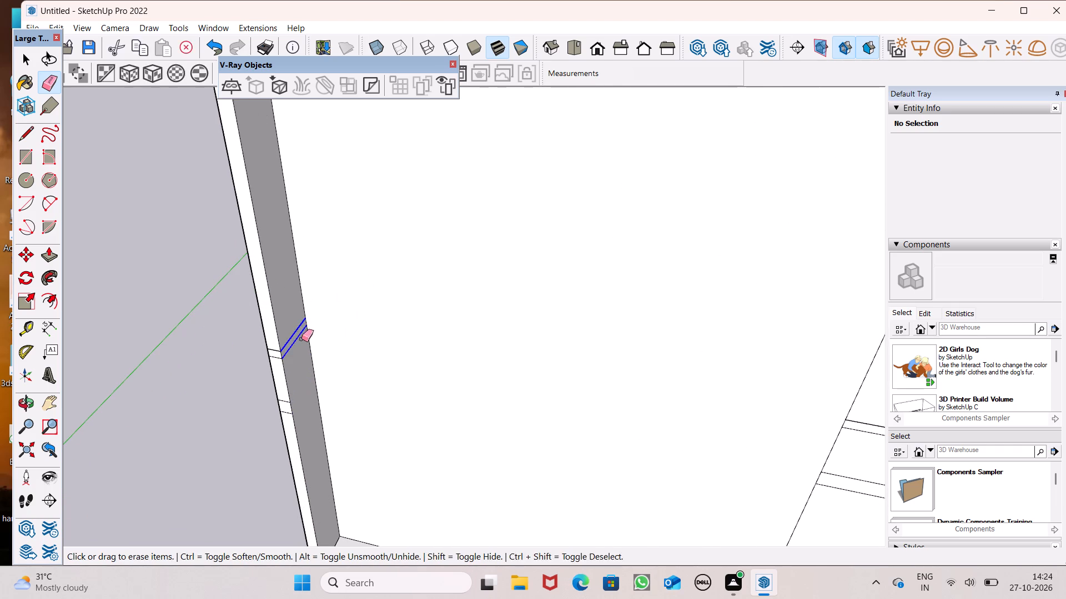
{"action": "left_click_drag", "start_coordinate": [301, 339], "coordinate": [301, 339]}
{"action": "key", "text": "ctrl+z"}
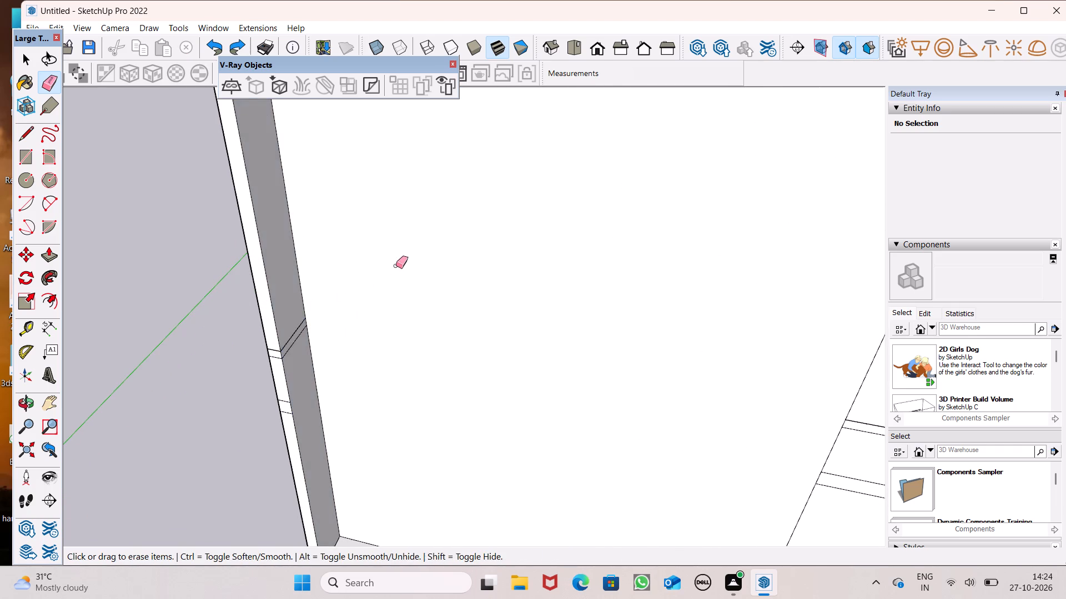
Erase both pairs of lines of the lowest band on the narrow front edge of the left end wall.
{"action": "scroll", "coordinate": [396, 266], "scroll_direction": "down", "scroll_amount": 14}
{"action": "middle_click_drag", "start_coordinate": [416, 268], "coordinate": [460, 220]}
{"action": "scroll", "coordinate": [460, 220], "scroll_direction": "up", "scroll_amount": 1}
{"action": "scroll", "coordinate": [383, 360], "scroll_direction": "up", "scroll_amount": 8}
{"action": "scroll", "coordinate": [372, 315], "scroll_direction": "up", "scroll_amount": 6}
{"action": "left_click_drag", "start_coordinate": [376, 266], "coordinate": [376, 261]}
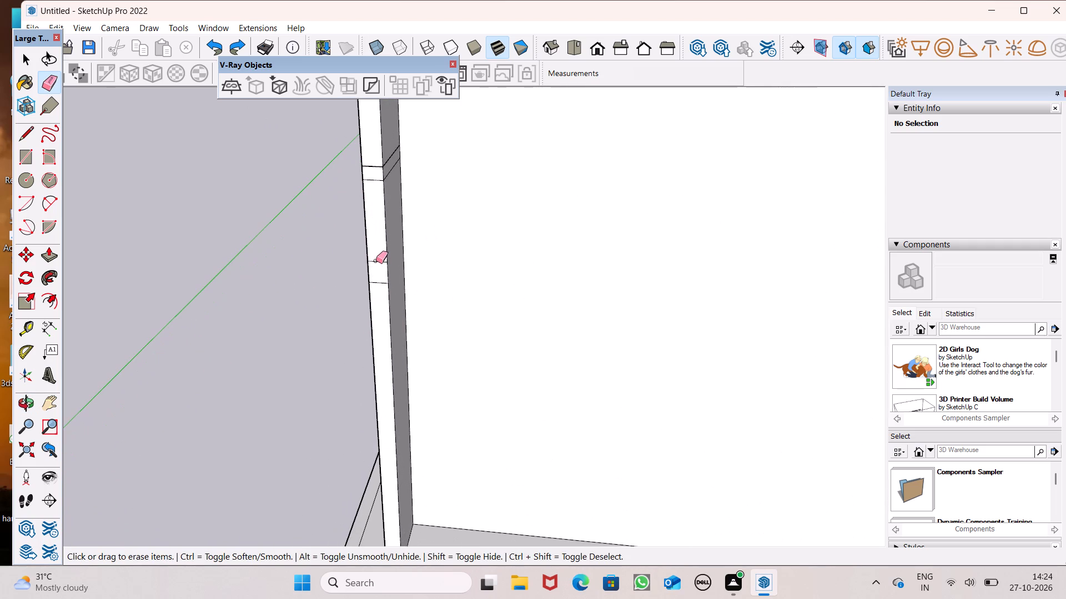
{"action": "left_click_drag", "start_coordinate": [376, 261], "coordinate": [378, 290]}
{"action": "scroll", "coordinate": [376, 366], "scroll_direction": "down", "scroll_amount": 5}
{"action": "scroll", "coordinate": [373, 219], "scroll_direction": "up", "scroll_amount": 6}
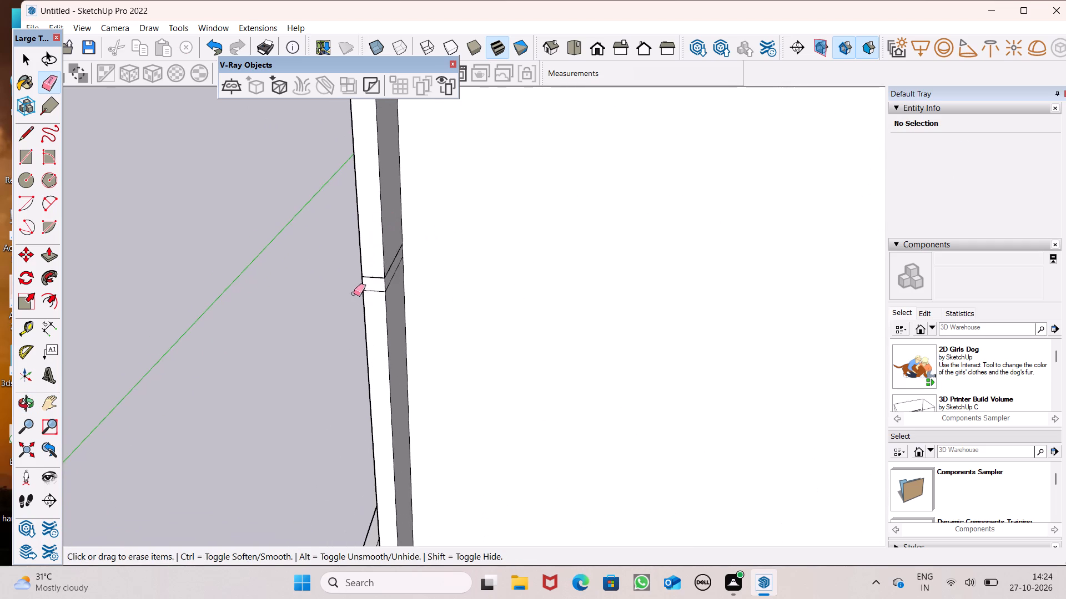
{"action": "scroll", "coordinate": [353, 299], "scroll_direction": "up", "scroll_amount": 6}
{"action": "scroll", "coordinate": [397, 272], "scroll_direction": "down", "scroll_amount": 7}
{"action": "scroll", "coordinate": [414, 272], "scroll_direction": "up", "scroll_amount": 5}
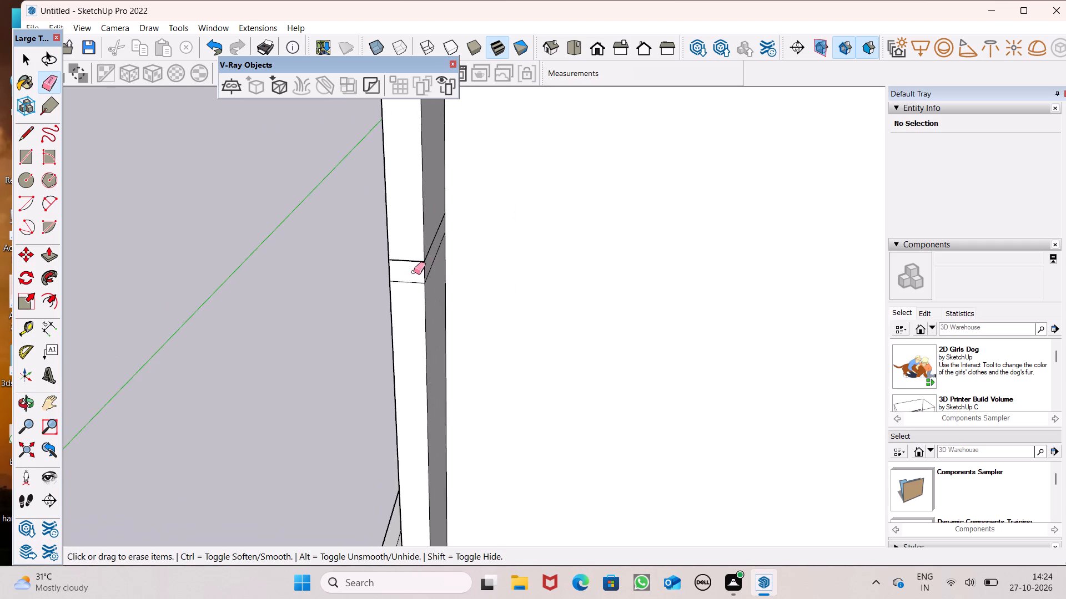
{"action": "scroll", "coordinate": [414, 272], "scroll_direction": "up", "scroll_amount": 2}
{"action": "left_click_drag", "start_coordinate": [414, 257], "coordinate": [412, 289]}
Erase the remaining pair of lines of the lowest band on the left end wall's inner side.
{"action": "middle_click_drag", "start_coordinate": [451, 278], "coordinate": [341, 299]}
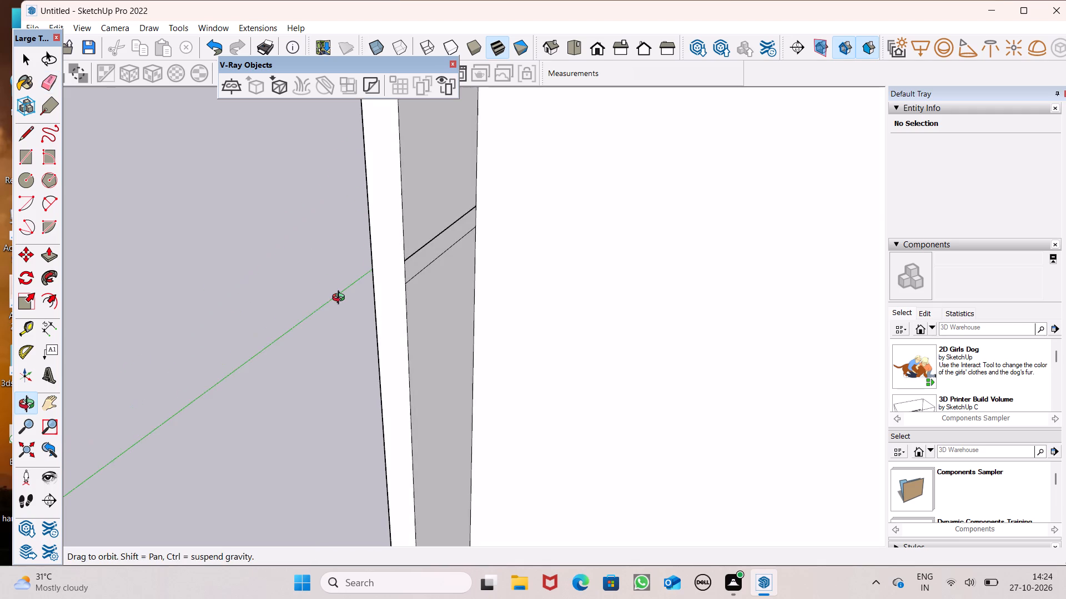
{"action": "middle_click_drag", "start_coordinate": [341, 299], "coordinate": [243, 496]}
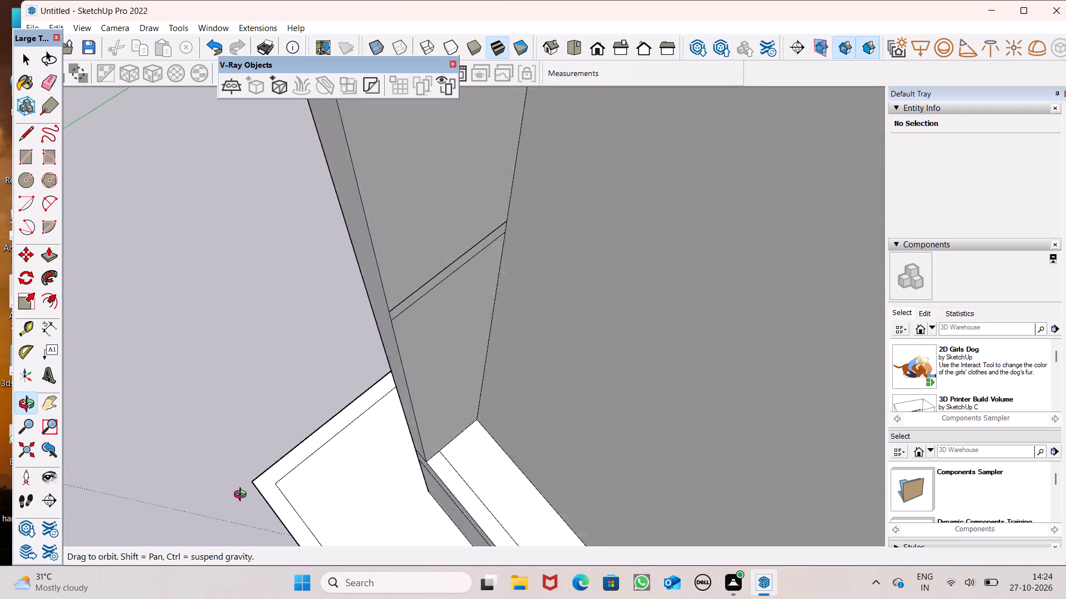
{"action": "middle_click_drag", "start_coordinate": [243, 496], "coordinate": [290, 489]}
{"action": "scroll", "coordinate": [422, 271], "scroll_direction": "up", "scroll_amount": 7}
{"action": "left_click_drag", "start_coordinate": [445, 284], "coordinate": [450, 292]}
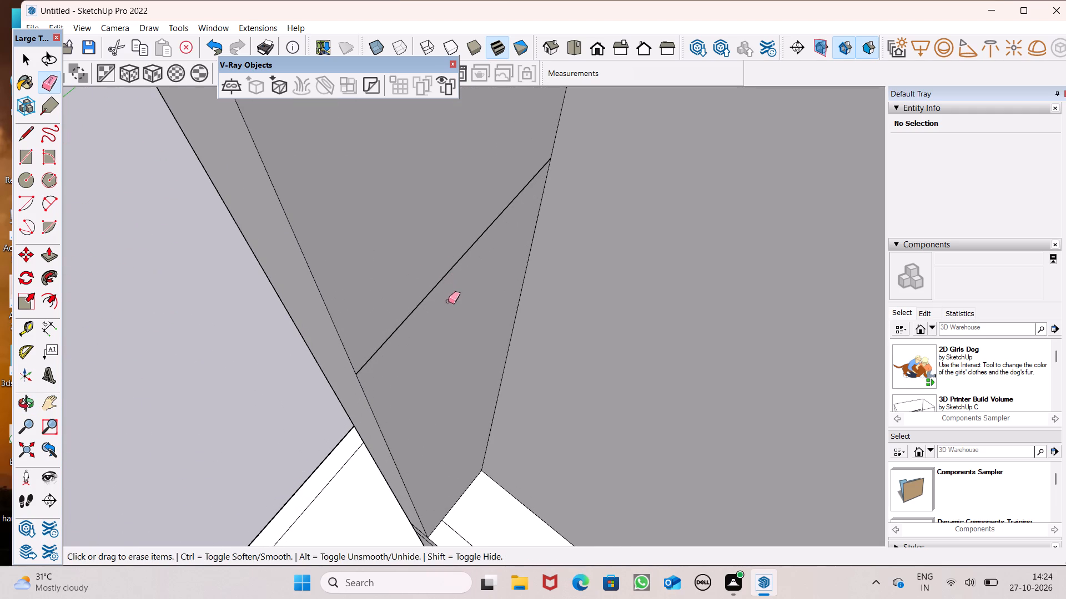
{"action": "left_click", "coordinate": [429, 291]}
Erase the middle band's lines from the inner side and narrow front edge of the left end wall.
{"action": "scroll", "coordinate": [511, 363], "scroll_direction": "down", "scroll_amount": 14}
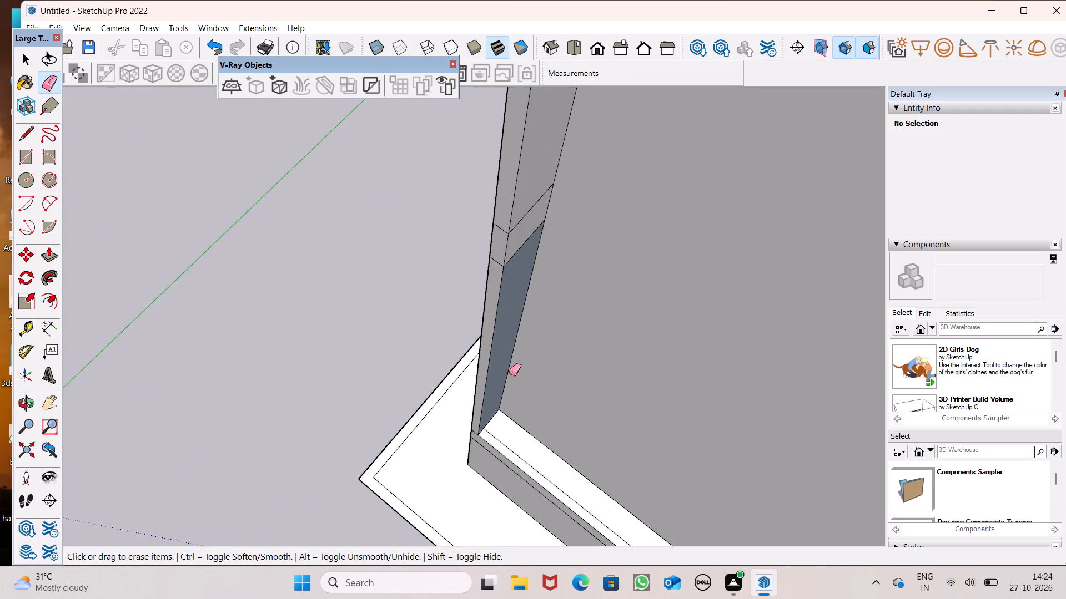
{"action": "scroll", "coordinate": [454, 365], "scroll_direction": "down", "scroll_amount": 6}
{"action": "middle_click_drag", "start_coordinate": [456, 383], "coordinate": [383, 302]}
{"action": "scroll", "coordinate": [437, 285], "scroll_direction": "up", "scroll_amount": 6}
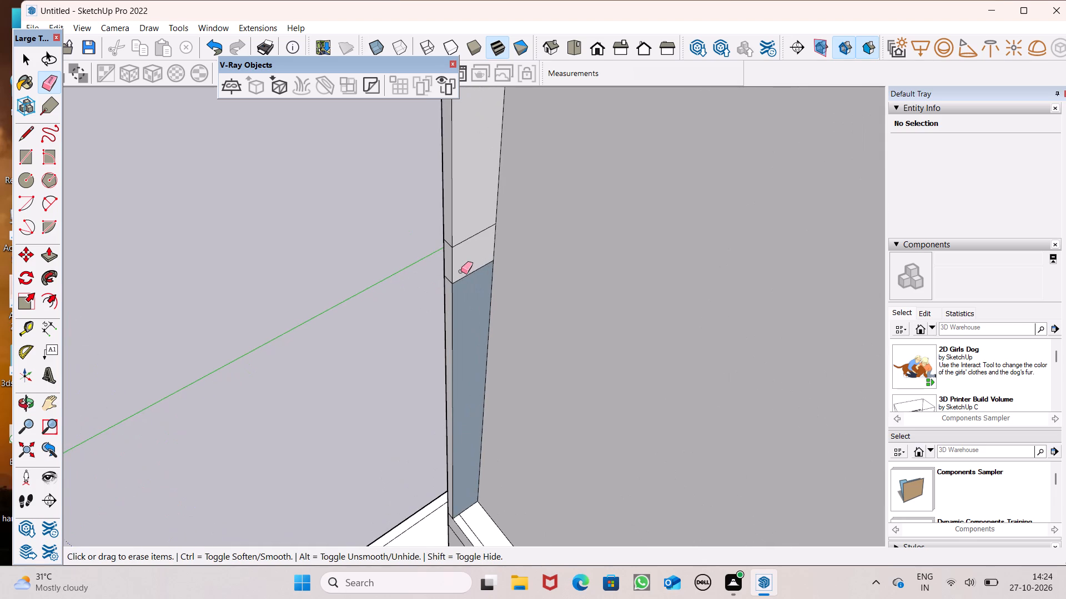
{"action": "left_click_drag", "start_coordinate": [465, 271], "coordinate": [467, 280]}
{"action": "left_click_drag", "start_coordinate": [461, 235], "coordinate": [464, 247]}
{"action": "middle_click_drag", "start_coordinate": [461, 272], "coordinate": [622, 297]}
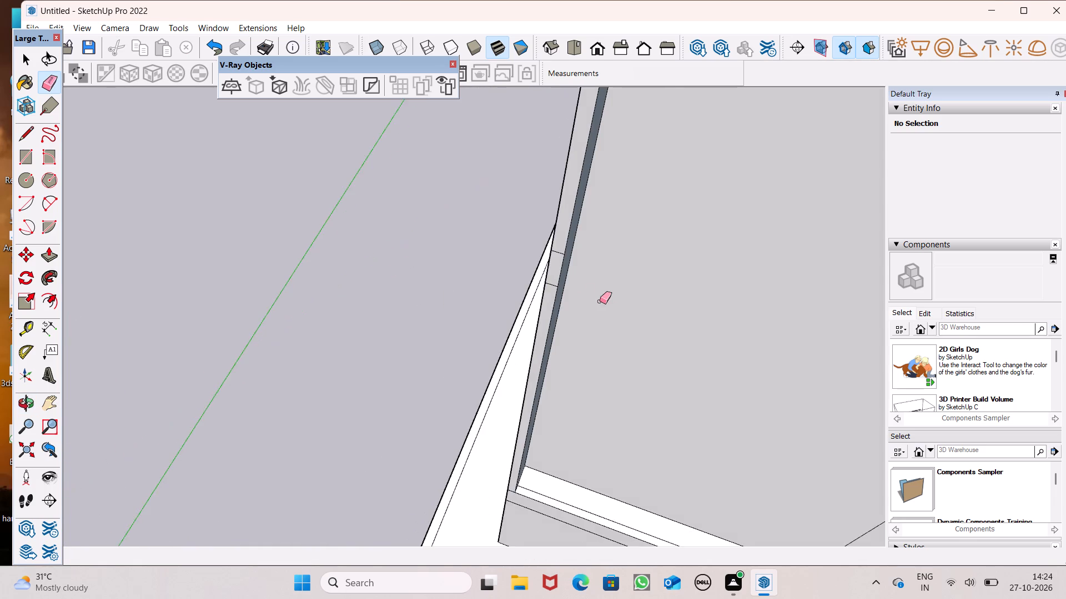
{"action": "scroll", "coordinate": [574, 301], "scroll_direction": "up", "scroll_amount": 6}
{"action": "left_click_drag", "start_coordinate": [542, 201], "coordinate": [544, 210]}
{"action": "left_click_drag", "start_coordinate": [545, 258], "coordinate": [535, 302]}
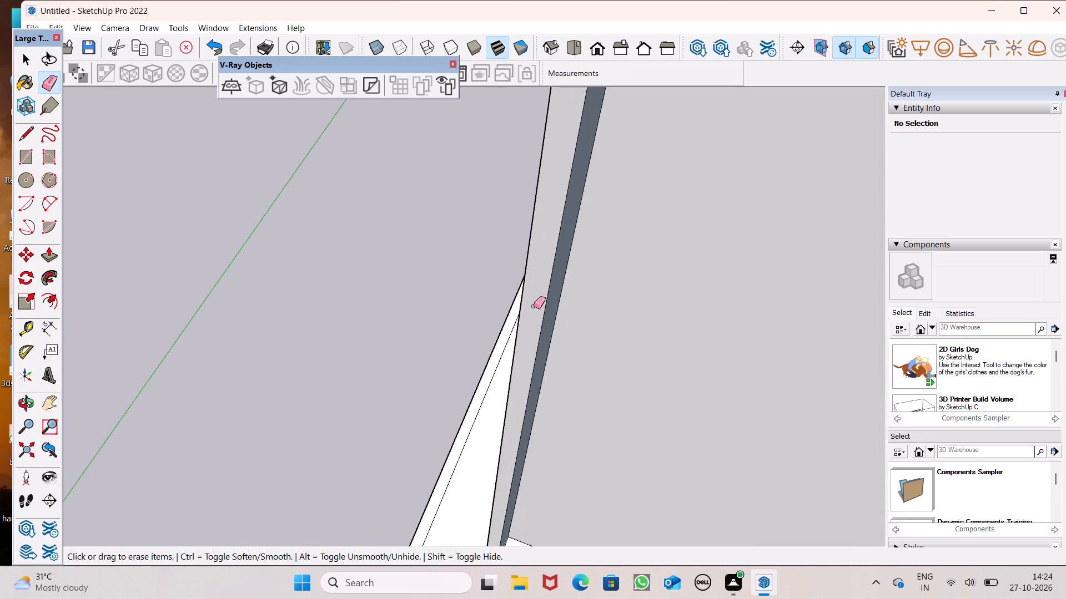
Erase the top band's lines from the inner side and narrow front edge of the left end wall.
{"action": "scroll", "coordinate": [531, 320], "scroll_direction": "down", "scroll_amount": 14}
{"action": "scroll", "coordinate": [506, 116], "scroll_direction": "up", "scroll_amount": 8}
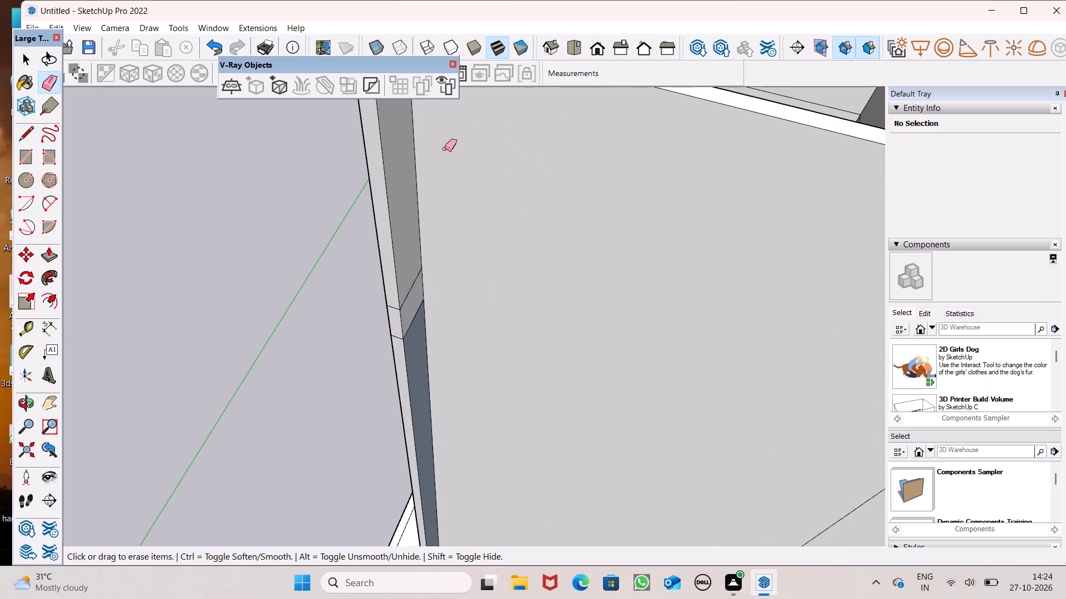
{"action": "scroll", "coordinate": [444, 149], "scroll_direction": "down", "scroll_amount": 3}
{"action": "scroll", "coordinate": [429, 302], "scroll_direction": "up", "scroll_amount": 5}
{"action": "left_click_drag", "start_coordinate": [405, 237], "coordinate": [411, 252]}
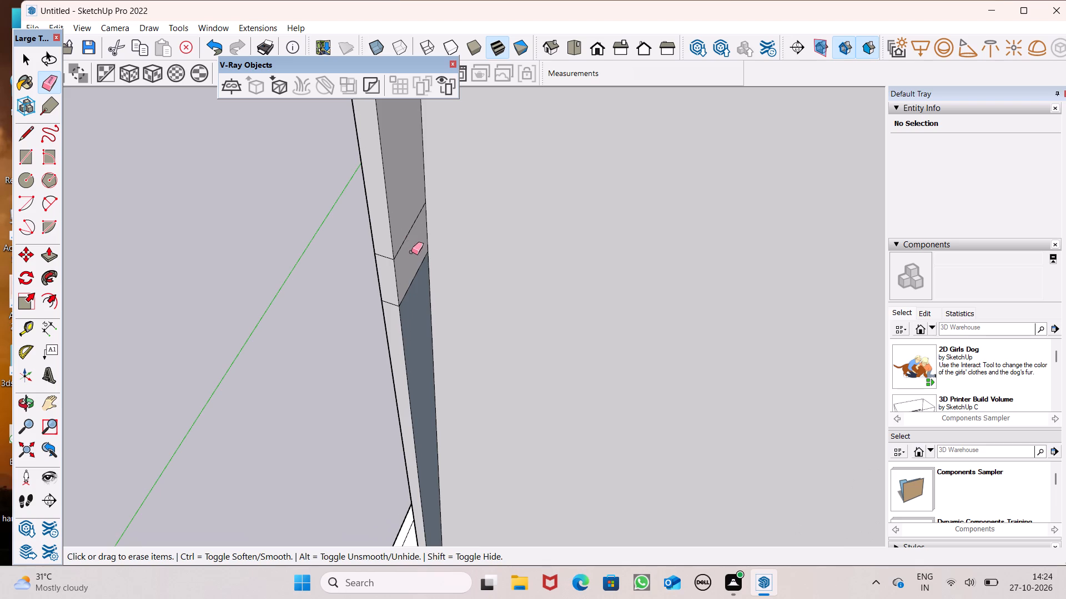
{"action": "left_click_drag", "start_coordinate": [411, 252], "coordinate": [412, 286]}
{"action": "left_click_drag", "start_coordinate": [383, 258], "coordinate": [385, 264]}
{"action": "left_click_drag", "start_coordinate": [385, 287], "coordinate": [386, 310]}
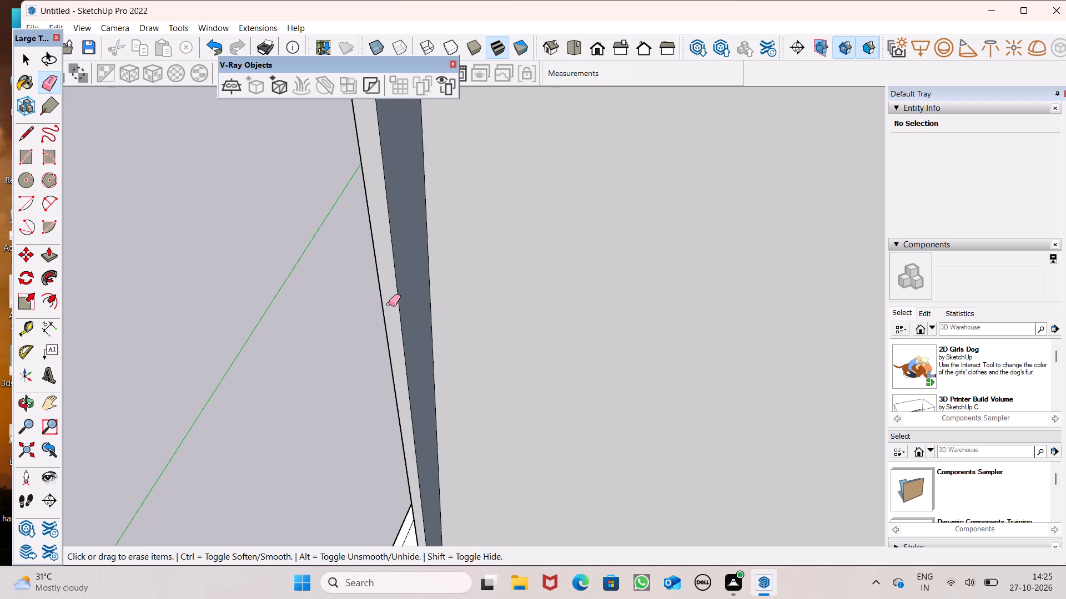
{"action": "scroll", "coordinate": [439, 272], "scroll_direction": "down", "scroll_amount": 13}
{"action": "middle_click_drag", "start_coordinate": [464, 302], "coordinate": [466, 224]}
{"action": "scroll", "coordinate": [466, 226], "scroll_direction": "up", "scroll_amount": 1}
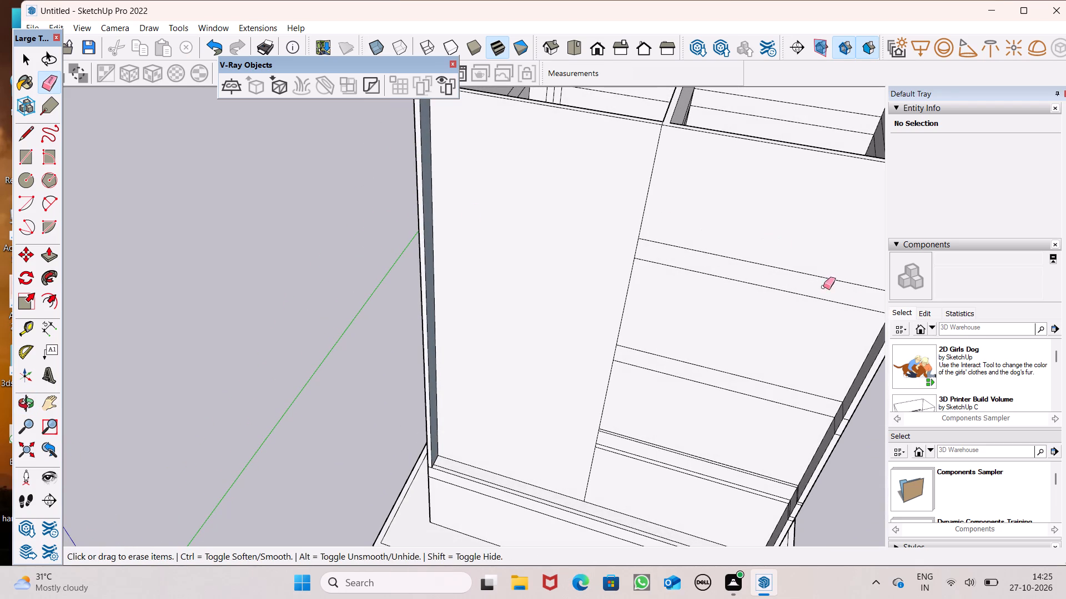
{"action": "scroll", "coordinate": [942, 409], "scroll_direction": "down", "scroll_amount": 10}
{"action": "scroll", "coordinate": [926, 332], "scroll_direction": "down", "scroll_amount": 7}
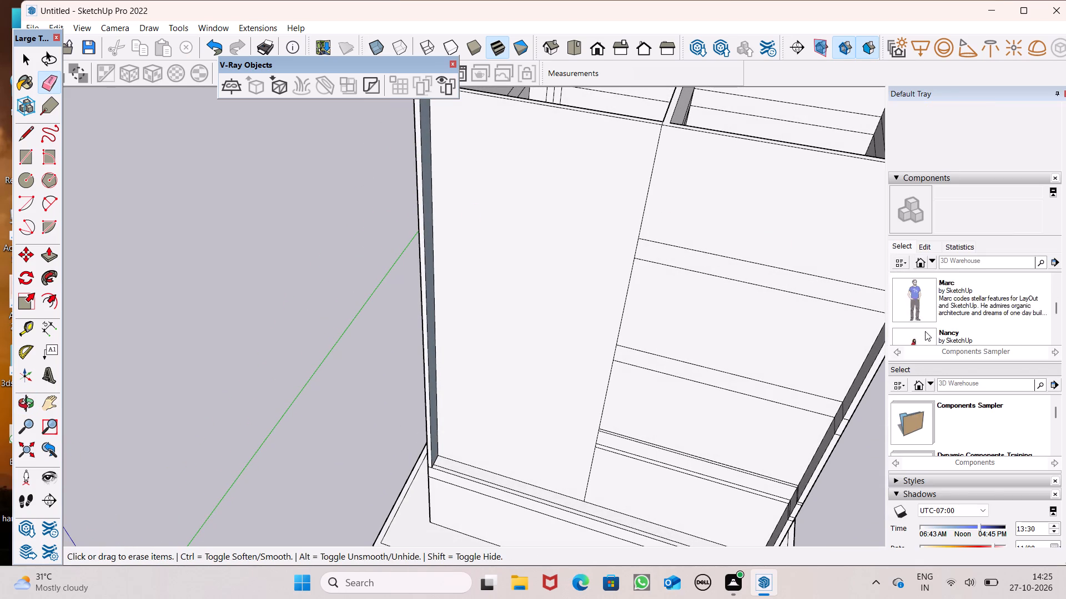
Paint the narrow front edge of the left end wall with the white Color M00 material.
{"action": "scroll", "coordinate": [925, 331], "scroll_direction": "down", "scroll_amount": 6}
{"action": "scroll", "coordinate": [974, 213], "scroll_direction": "down", "scroll_amount": 7}
{"action": "scroll", "coordinate": [997, 171], "scroll_direction": "down", "scroll_amount": 7}
{"action": "scroll", "coordinate": [993, 276], "scroll_direction": "down", "scroll_amount": 11}
{"action": "scroll", "coordinate": [993, 335], "scroll_direction": "down", "scroll_amount": 5}
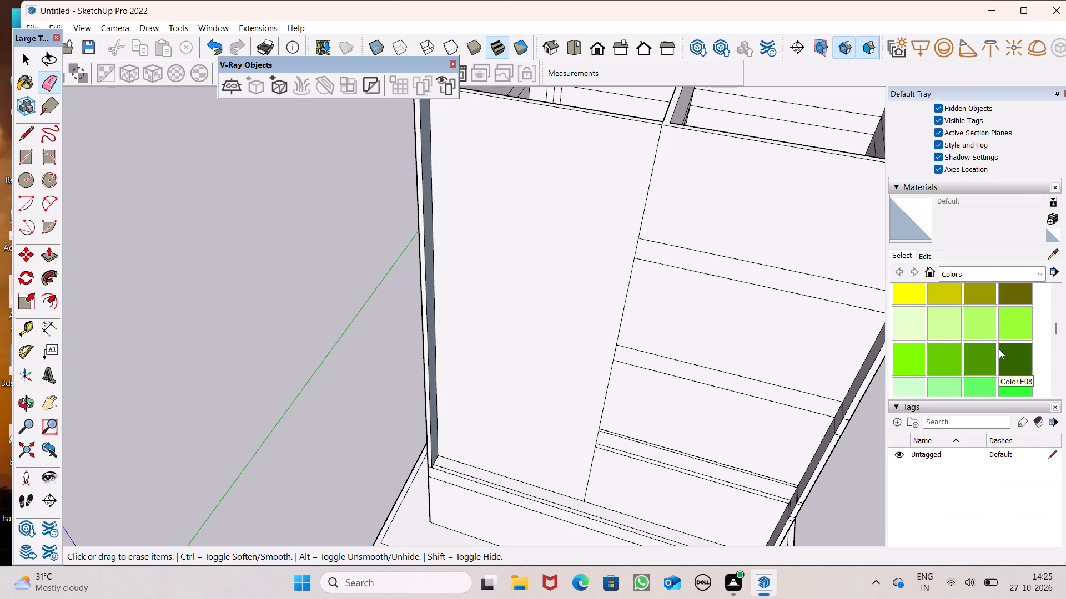
{"action": "scroll", "coordinate": [972, 352], "scroll_direction": "down", "scroll_amount": 6}
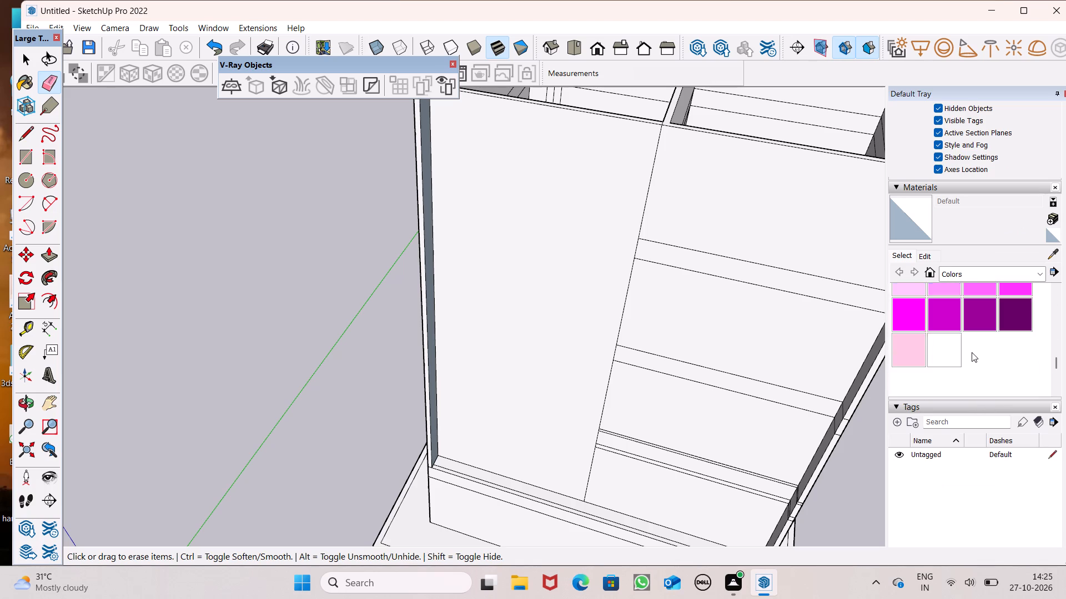
{"action": "scroll", "coordinate": [963, 349], "scroll_direction": "down", "scroll_amount": 4}
{"action": "scroll", "coordinate": [913, 308], "scroll_direction": "down", "scroll_amount": 1}
{"action": "scroll", "coordinate": [913, 306], "scroll_direction": "up", "scroll_amount": 2}
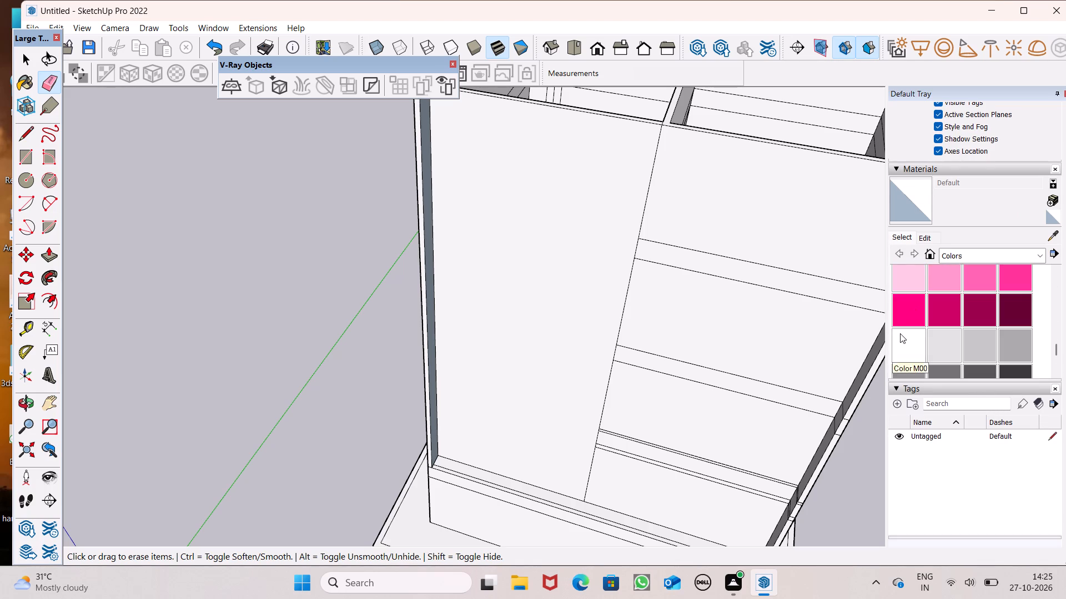
{"action": "left_click", "coordinate": [899, 333]}
{"action": "scroll", "coordinate": [441, 211], "scroll_direction": "up", "scroll_amount": 6}
{"action": "left_click", "coordinate": [428, 233]}
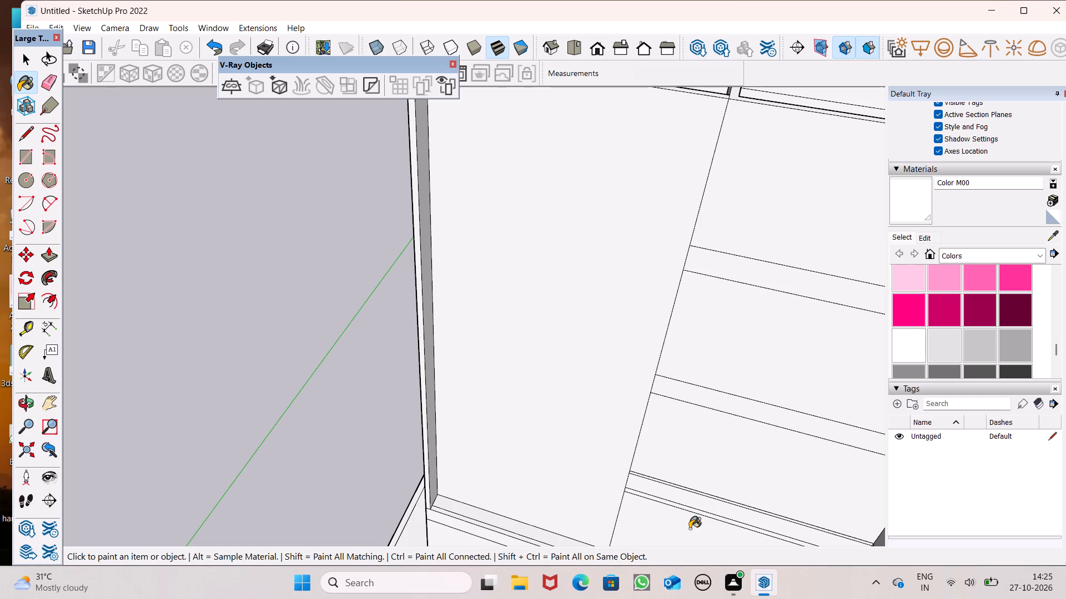
Erase the three vertical lines above the top band on the left room's far inner wall.
{"action": "scroll", "coordinate": [275, 300], "scroll_direction": "up", "scroll_amount": 1}
{"action": "scroll", "coordinate": [275, 300], "scroll_direction": "down", "scroll_amount": 5}
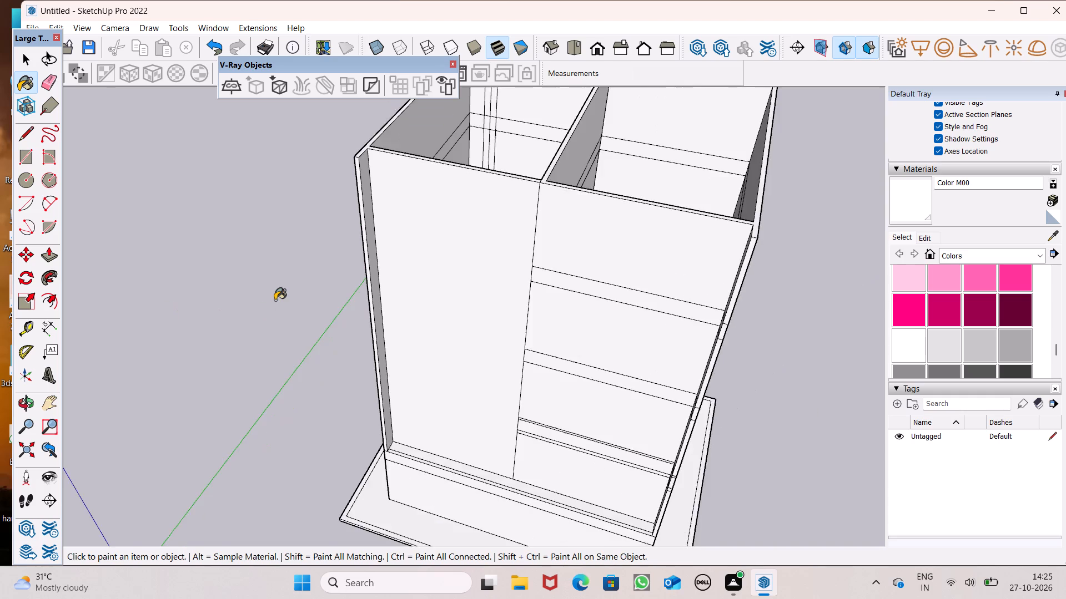
{"action": "scroll", "coordinate": [275, 300], "scroll_direction": "down", "scroll_amount": 5}
{"action": "middle_click_drag", "start_coordinate": [333, 287], "coordinate": [367, 409]}
{"action": "scroll", "coordinate": [408, 181], "scroll_direction": "up", "scroll_amount": 13}
{"action": "left_click_drag", "start_coordinate": [389, 163], "coordinate": [402, 163]}
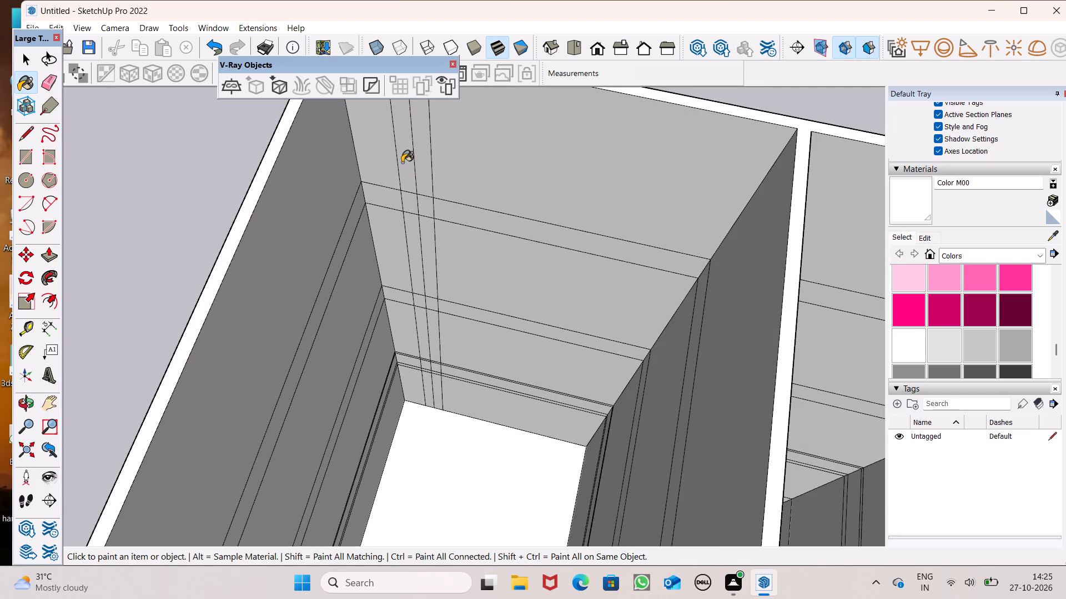
{"action": "left_click", "coordinate": [44, 85]}
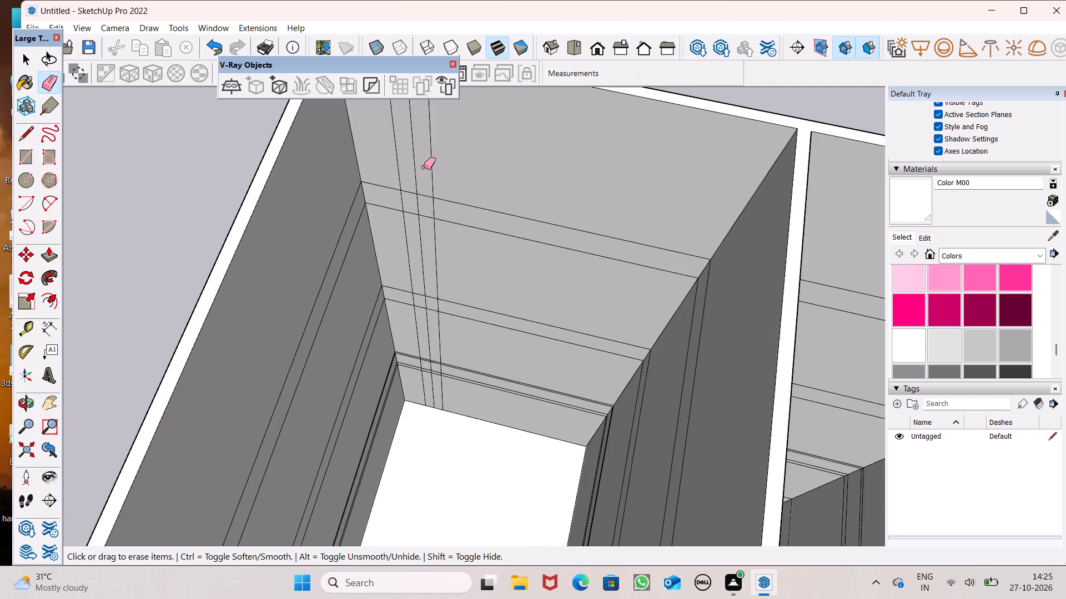
{"action": "left_click_drag", "start_coordinate": [433, 154], "coordinate": [396, 160]}
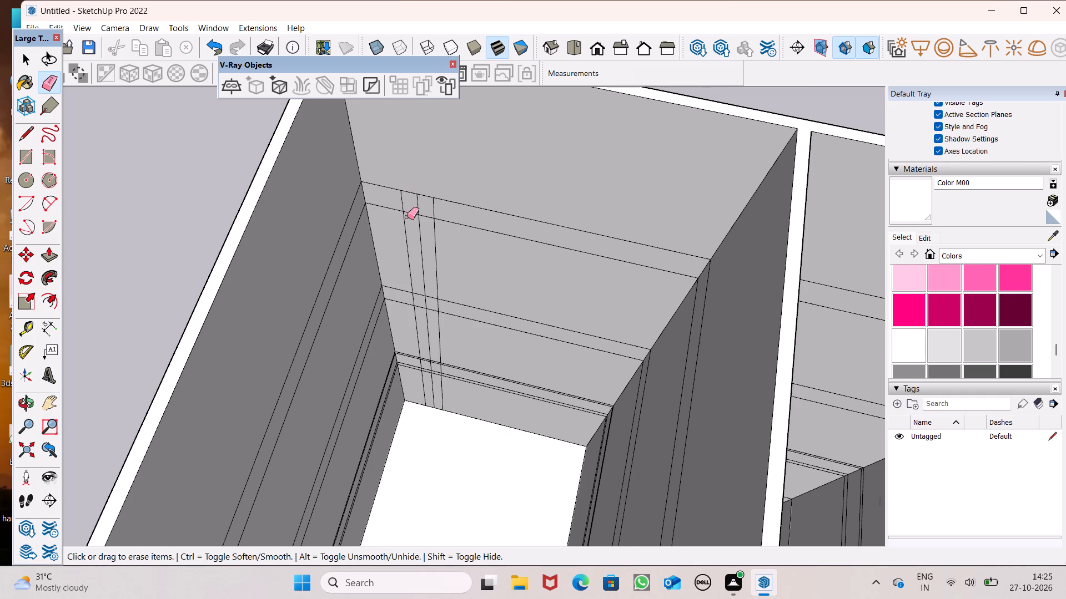
Erase the three vertical lines' segments within and between the top and middle bands of the left room's far wall.
{"action": "scroll", "coordinate": [407, 217], "scroll_direction": "up", "scroll_amount": 5}
{"action": "left_click_drag", "start_coordinate": [395, 192], "coordinate": [456, 200]}
{"action": "left_click_drag", "start_coordinate": [451, 242], "coordinate": [440, 245]}
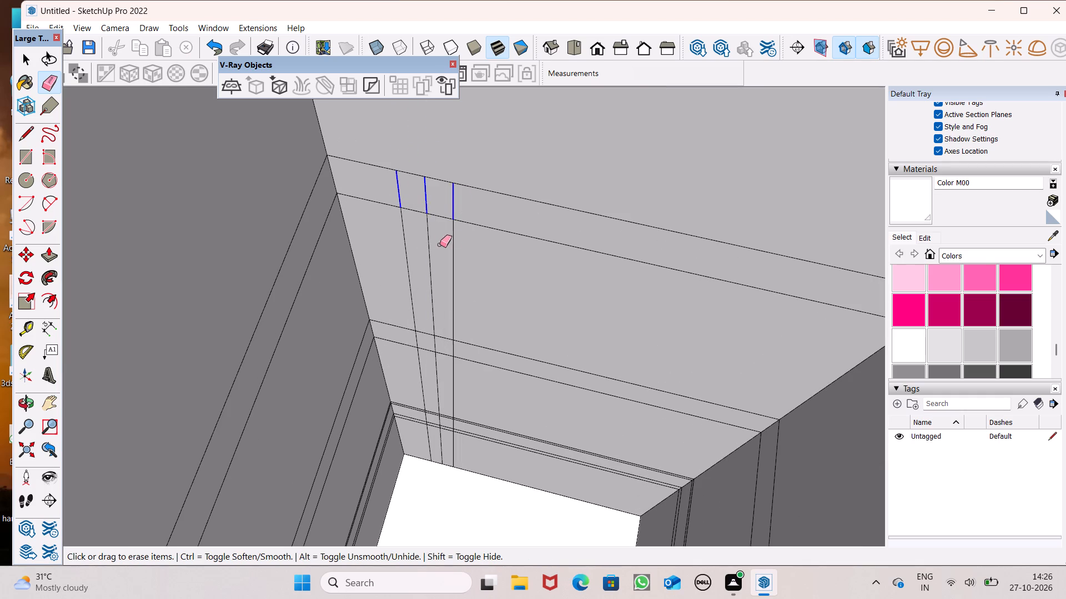
{"action": "left_click_drag", "start_coordinate": [440, 245], "coordinate": [462, 272]}
{"action": "scroll", "coordinate": [460, 377], "scroll_direction": "up", "scroll_amount": 7}
{"action": "left_click_drag", "start_coordinate": [454, 385], "coordinate": [369, 363]}
{"action": "left_click_drag", "start_coordinate": [350, 283], "coordinate": [374, 282]}
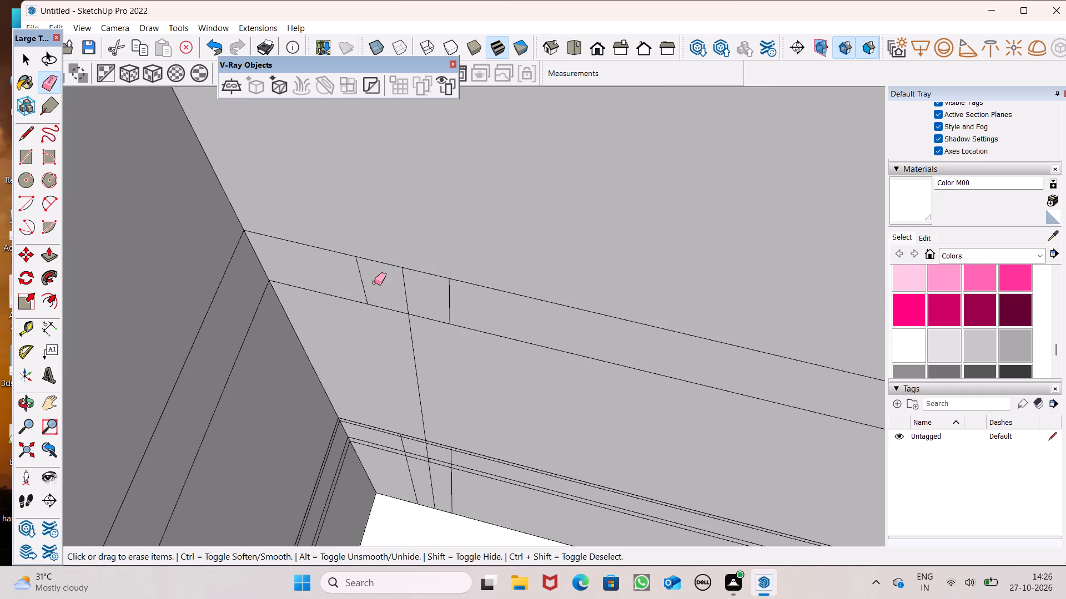
{"action": "left_click_drag", "start_coordinate": [374, 282], "coordinate": [449, 301]}
{"action": "left_click_drag", "start_coordinate": [416, 348], "coordinate": [409, 353]}
Erase the remaining vertical line segments below the middle band and across the two lowest bands on the left room's far wall.
{"action": "scroll", "coordinate": [423, 253], "scroll_direction": "down", "scroll_amount": 6}
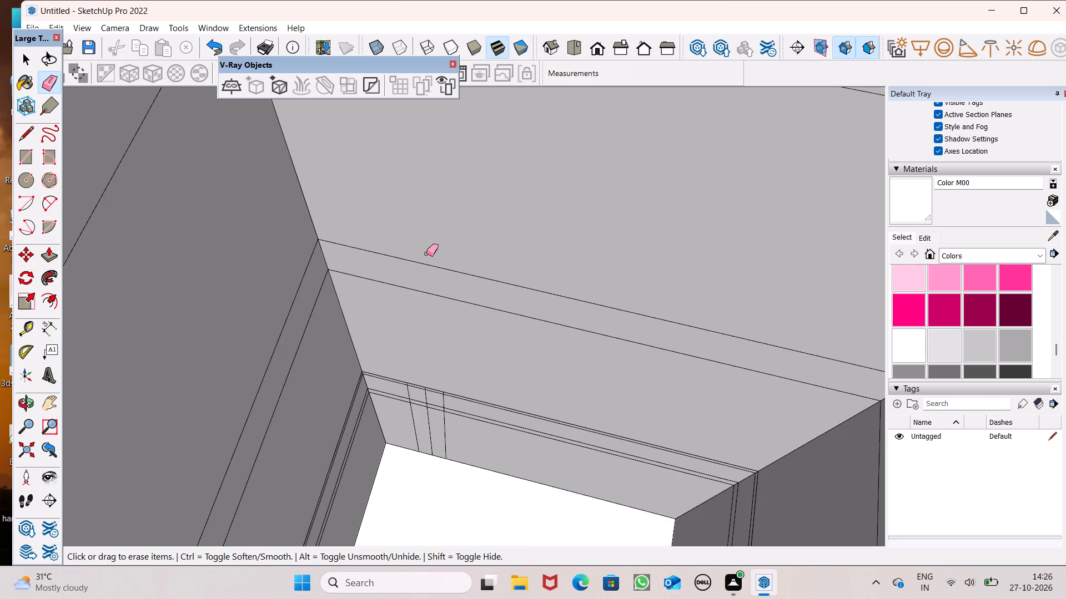
{"action": "scroll", "coordinate": [371, 505], "scroll_direction": "up", "scroll_amount": 3}
{"action": "scroll", "coordinate": [433, 428], "scroll_direction": "up", "scroll_amount": 5}
{"action": "left_click_drag", "start_coordinate": [527, 402], "coordinate": [391, 380]}
{"action": "left_click_drag", "start_coordinate": [414, 252], "coordinate": [398, 262]}
{"action": "scroll", "coordinate": [434, 204], "scroll_direction": "up", "scroll_amount": 2}
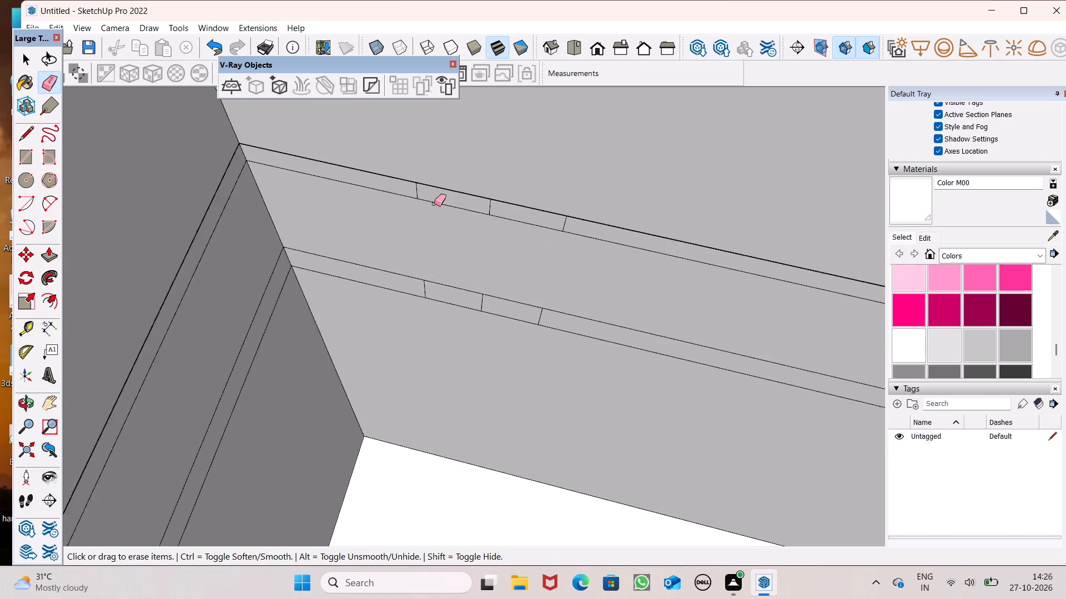
{"action": "scroll", "coordinate": [434, 204], "scroll_direction": "up", "scroll_amount": 4}
{"action": "left_click_drag", "start_coordinate": [394, 184], "coordinate": [542, 205]}
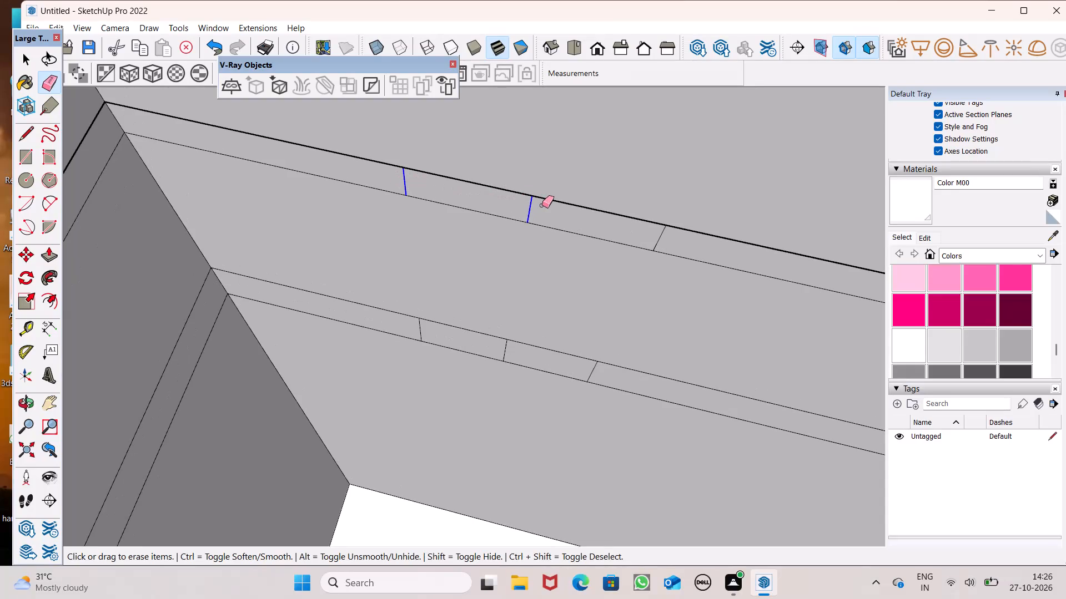
{"action": "left_click_drag", "start_coordinate": [542, 205], "coordinate": [672, 242]}
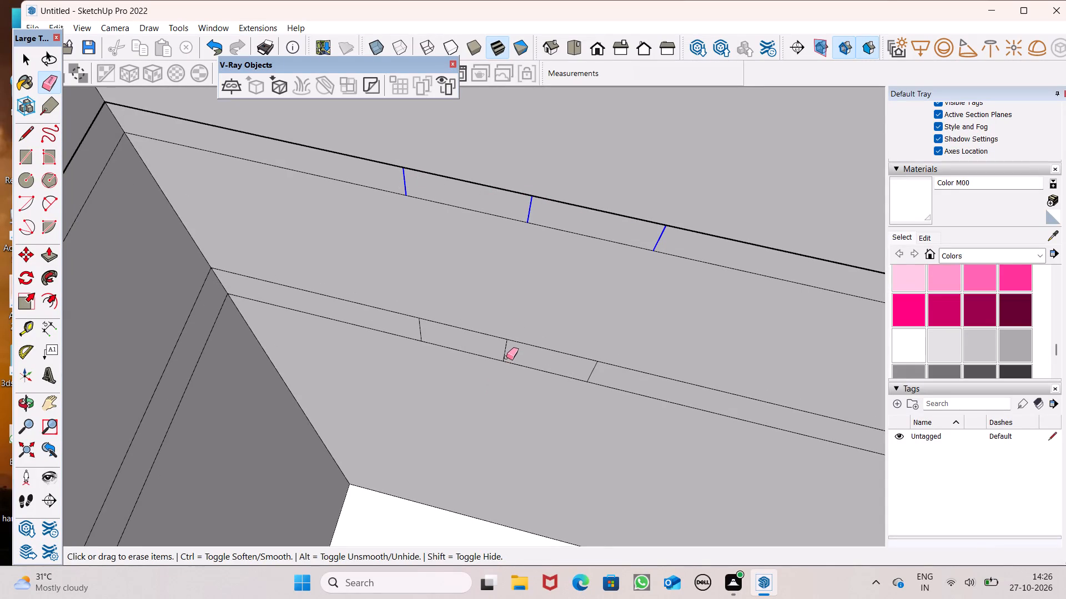
{"action": "left_click", "coordinate": [506, 357]}
{"action": "left_click_drag", "start_coordinate": [602, 377], "coordinate": [594, 375]}
{"action": "left_click_drag", "start_coordinate": [425, 324], "coordinate": [419, 326]}
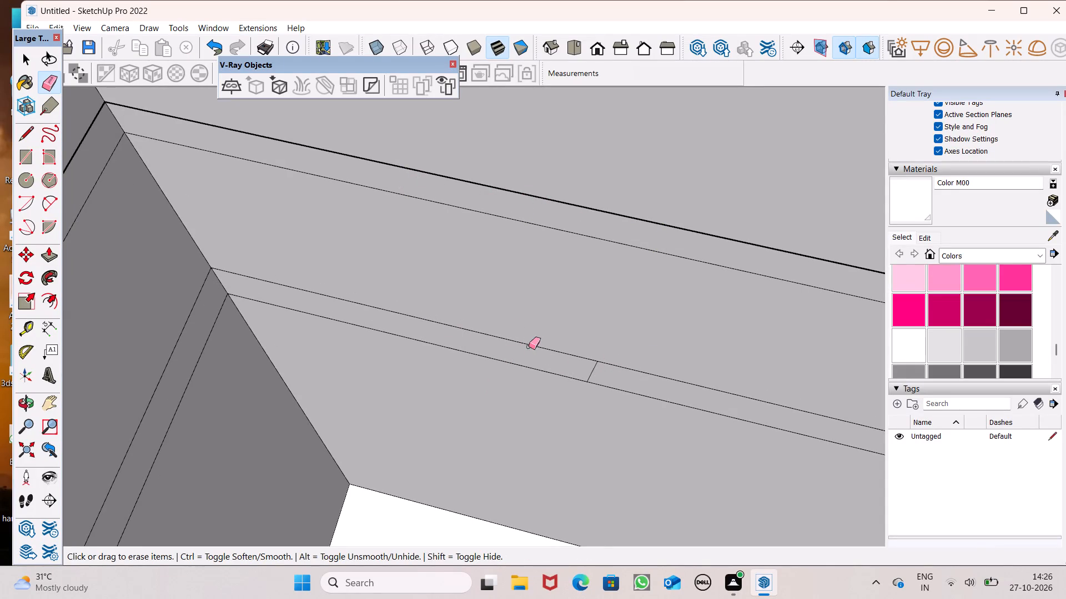
{"action": "left_click_drag", "start_coordinate": [584, 372], "coordinate": [592, 375]}
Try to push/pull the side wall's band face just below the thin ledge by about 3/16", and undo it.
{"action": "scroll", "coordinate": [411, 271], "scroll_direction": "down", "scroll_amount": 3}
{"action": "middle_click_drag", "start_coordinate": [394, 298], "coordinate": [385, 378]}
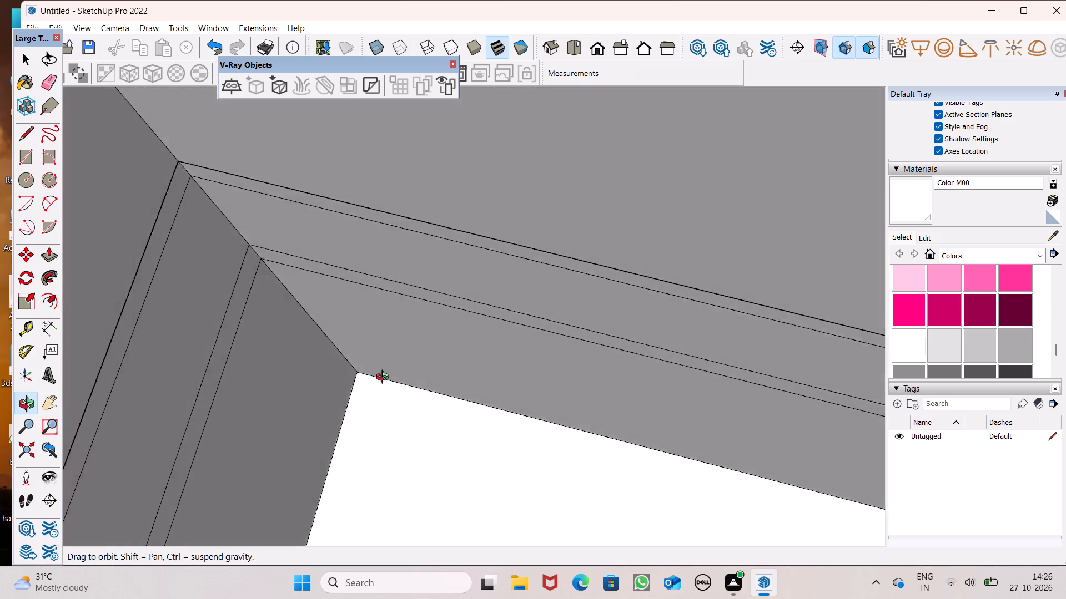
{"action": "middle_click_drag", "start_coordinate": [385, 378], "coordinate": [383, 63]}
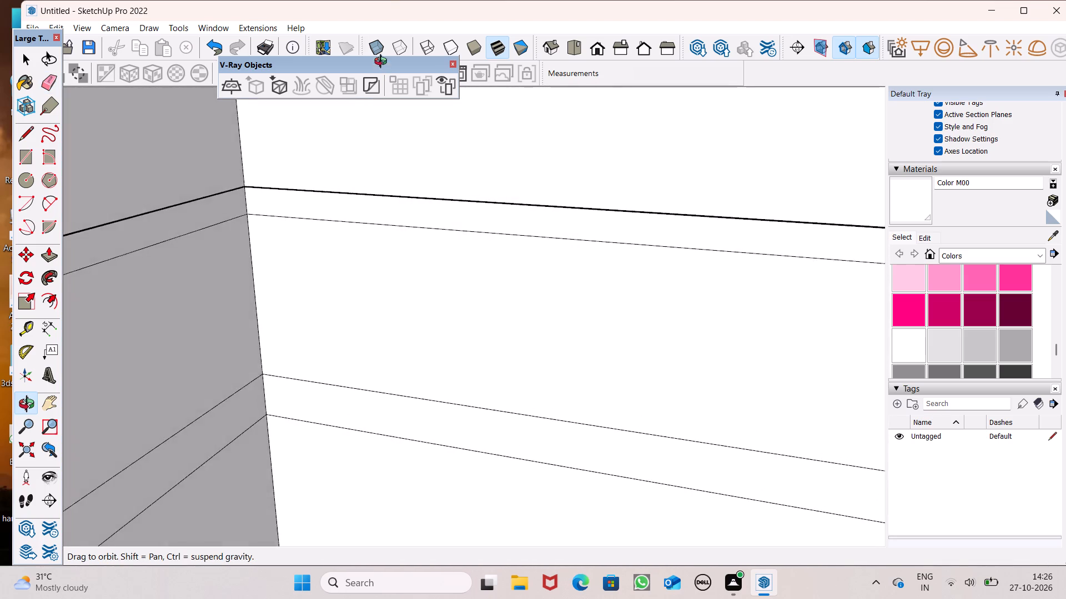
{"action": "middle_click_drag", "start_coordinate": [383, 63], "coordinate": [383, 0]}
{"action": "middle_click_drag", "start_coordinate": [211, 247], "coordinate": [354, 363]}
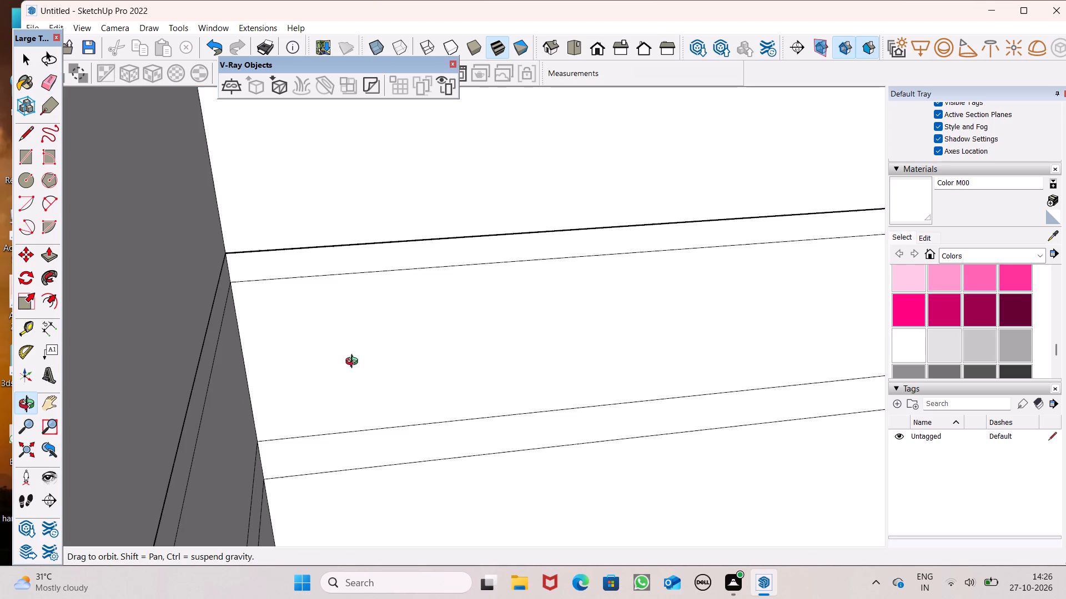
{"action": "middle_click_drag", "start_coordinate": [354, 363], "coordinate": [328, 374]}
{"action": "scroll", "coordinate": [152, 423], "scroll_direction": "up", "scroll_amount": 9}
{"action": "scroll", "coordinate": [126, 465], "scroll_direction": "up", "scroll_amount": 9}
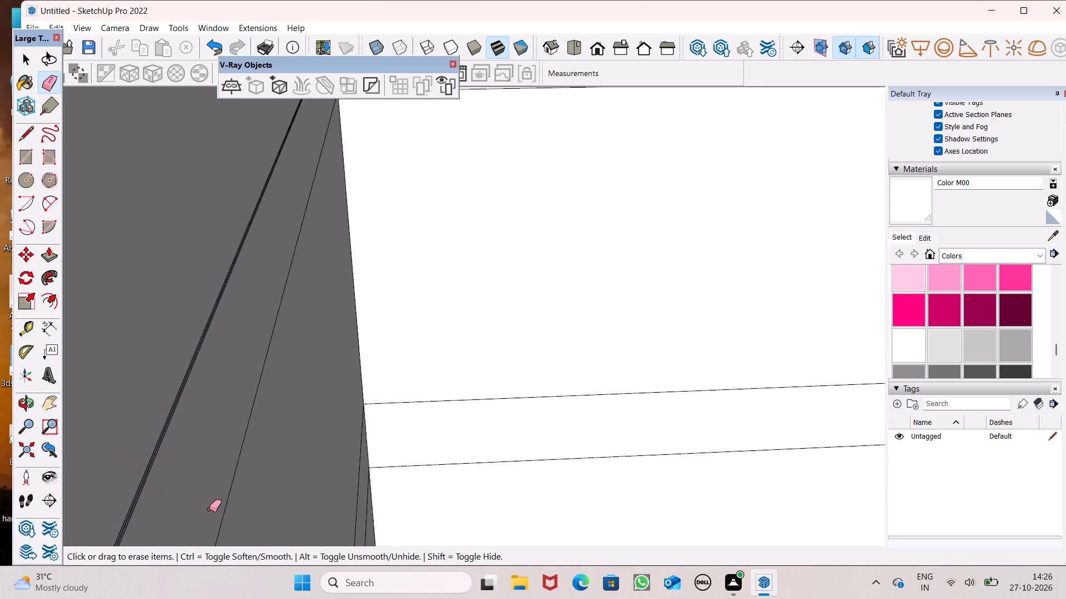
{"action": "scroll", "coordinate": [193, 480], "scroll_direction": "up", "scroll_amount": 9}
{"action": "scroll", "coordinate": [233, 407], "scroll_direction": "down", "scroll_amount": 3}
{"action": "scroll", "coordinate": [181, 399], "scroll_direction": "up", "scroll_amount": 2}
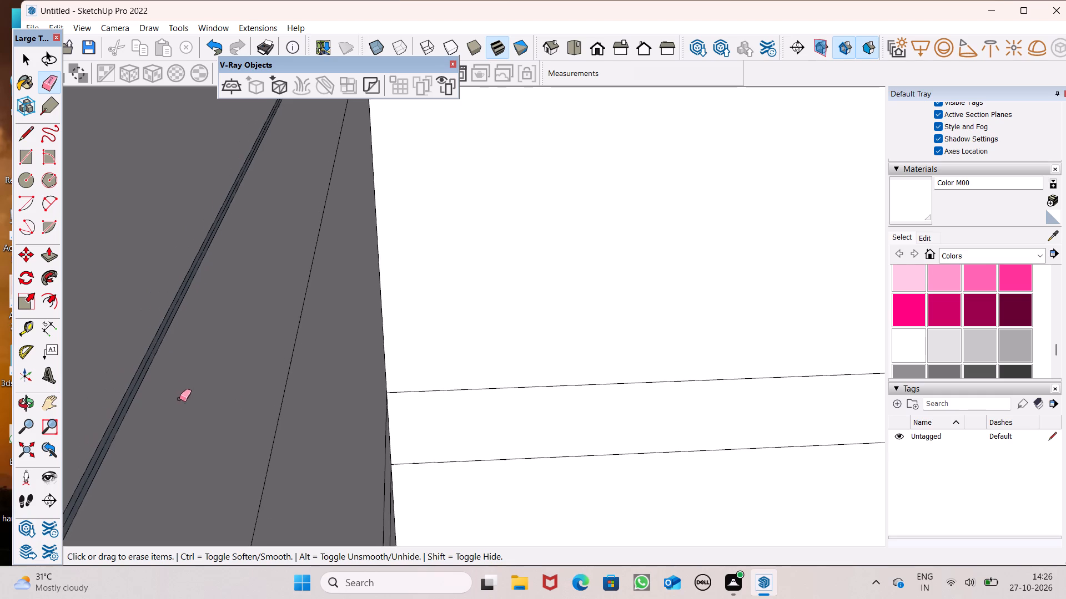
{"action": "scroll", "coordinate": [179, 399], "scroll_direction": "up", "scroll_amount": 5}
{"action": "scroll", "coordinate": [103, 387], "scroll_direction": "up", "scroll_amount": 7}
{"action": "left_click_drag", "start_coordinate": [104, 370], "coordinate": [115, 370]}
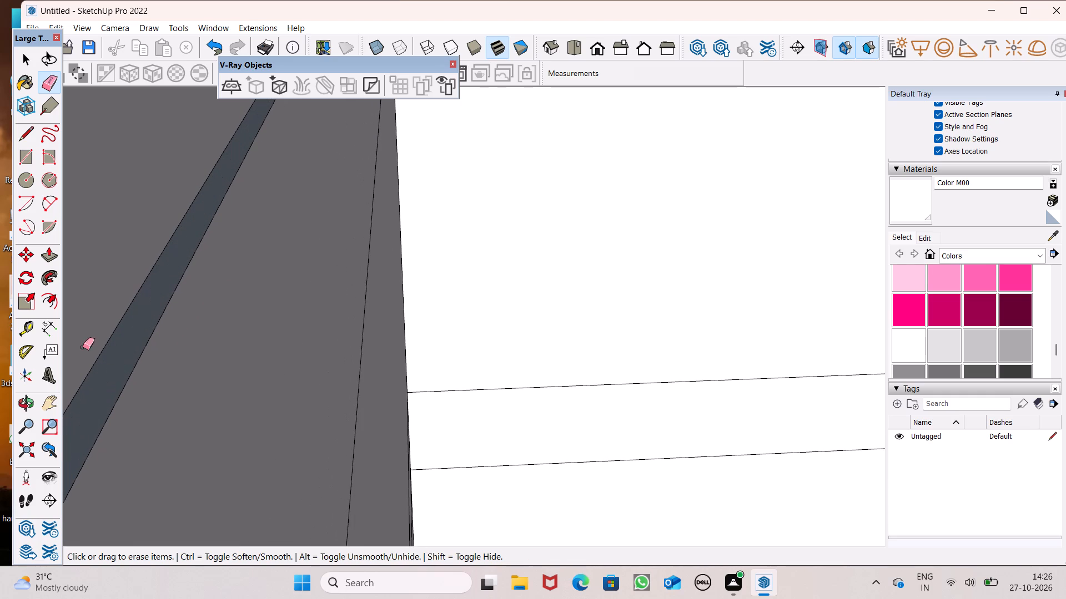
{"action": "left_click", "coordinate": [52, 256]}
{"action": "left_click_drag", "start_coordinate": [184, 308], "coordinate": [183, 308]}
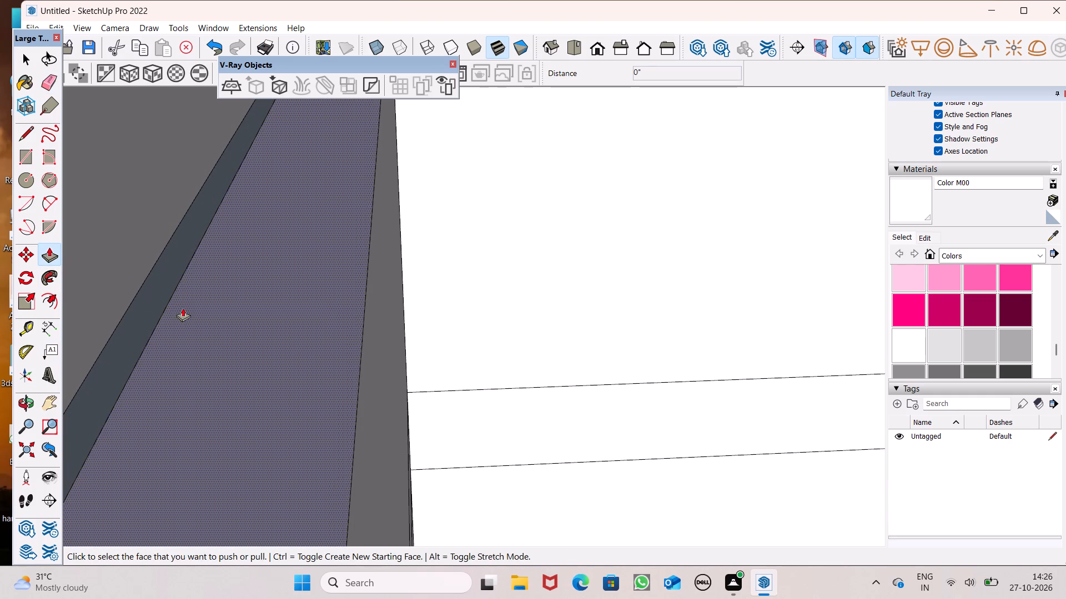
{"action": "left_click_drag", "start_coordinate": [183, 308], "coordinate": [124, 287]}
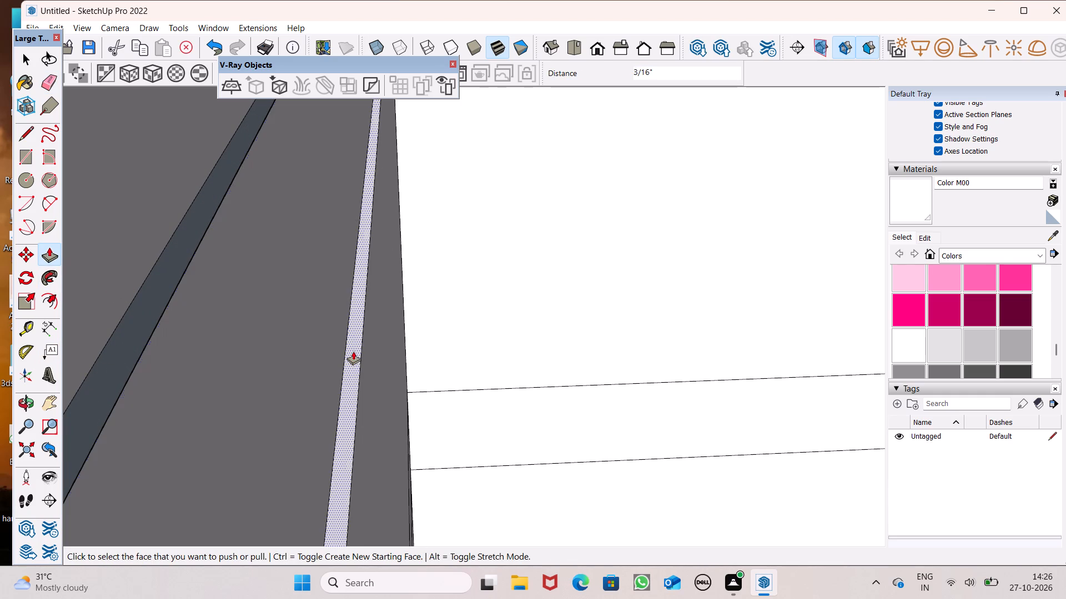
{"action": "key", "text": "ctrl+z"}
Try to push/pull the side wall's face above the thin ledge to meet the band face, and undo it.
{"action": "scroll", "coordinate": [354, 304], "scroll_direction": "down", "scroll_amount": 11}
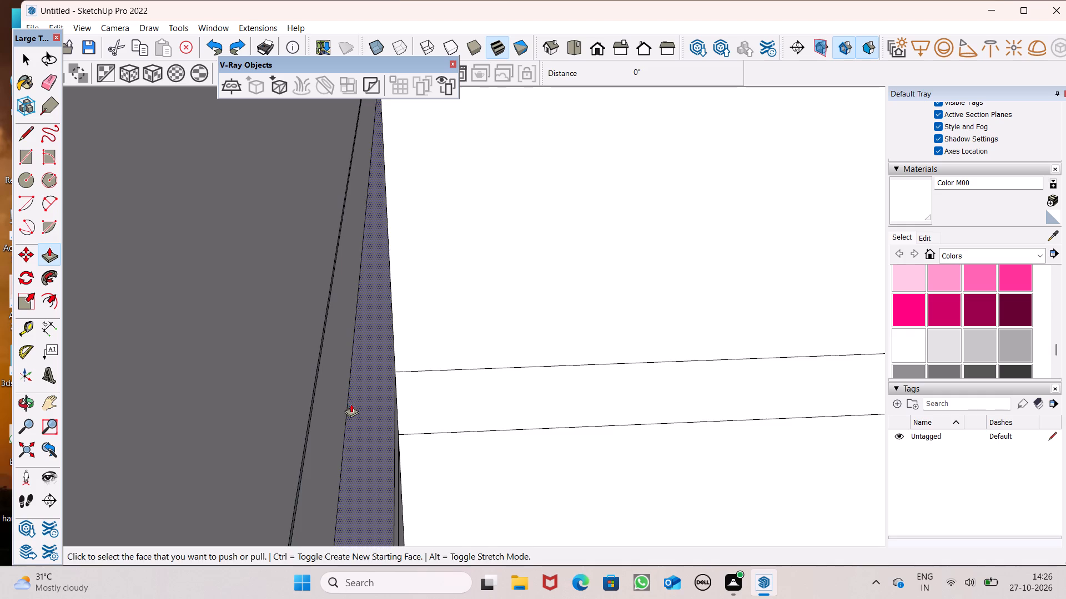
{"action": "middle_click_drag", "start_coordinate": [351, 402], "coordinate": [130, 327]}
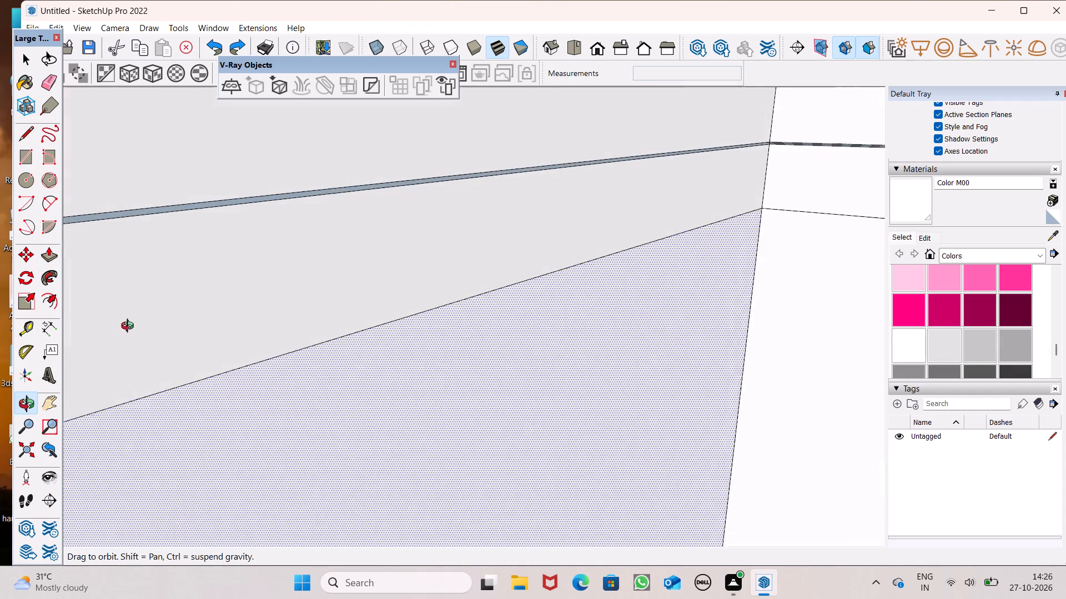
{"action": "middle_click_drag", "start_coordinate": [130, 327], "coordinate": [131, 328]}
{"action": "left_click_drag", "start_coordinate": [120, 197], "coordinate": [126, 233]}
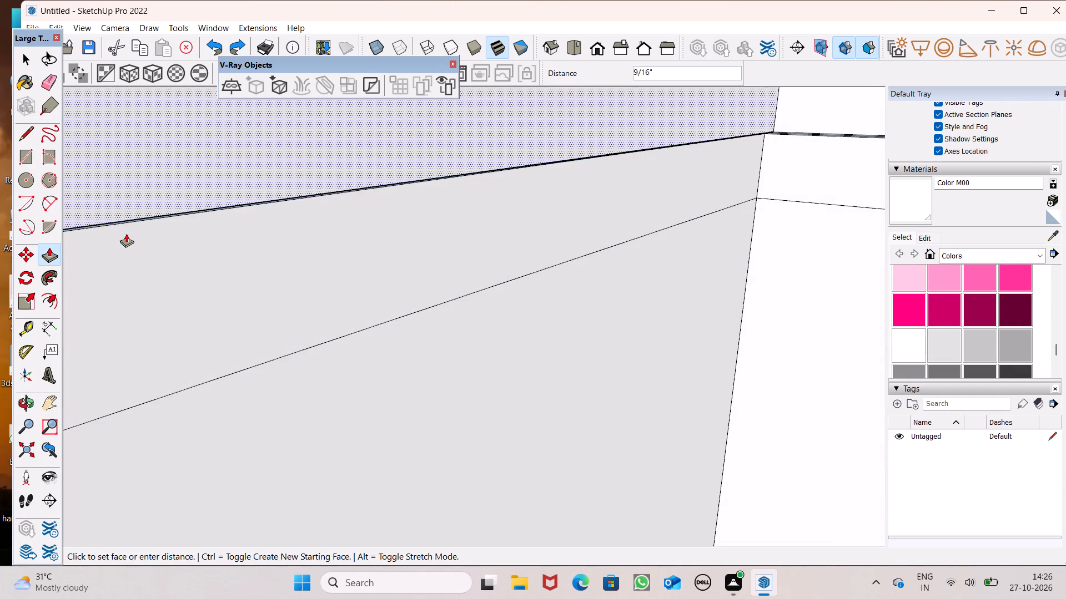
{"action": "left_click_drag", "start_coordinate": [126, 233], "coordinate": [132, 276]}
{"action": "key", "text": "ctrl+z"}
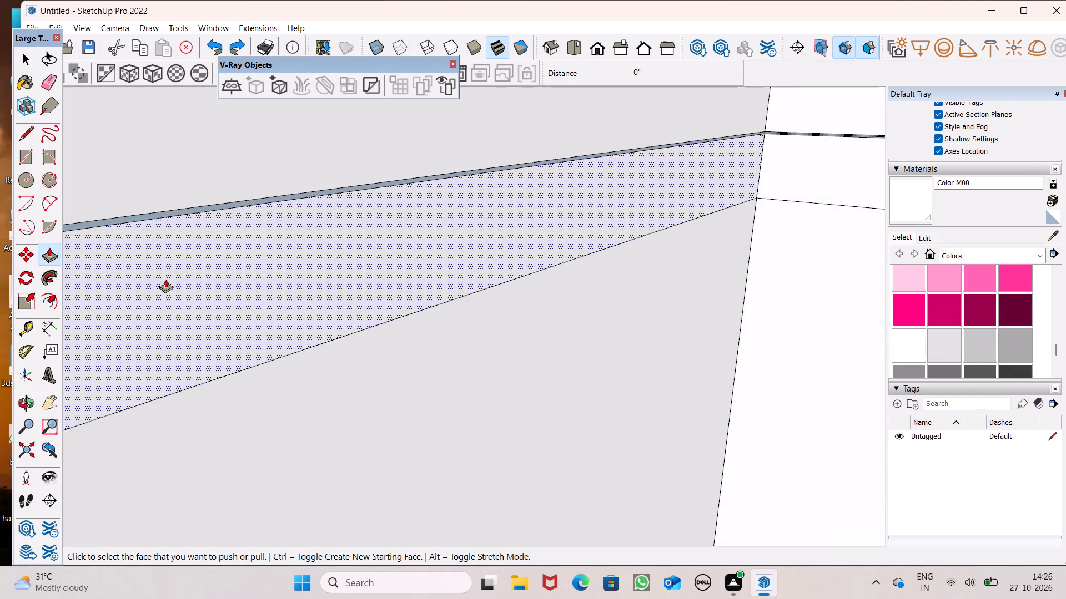
Push/pull the narrow ledge face running along the left room's side wall by about 1/16".
{"action": "scroll", "coordinate": [171, 278], "scroll_direction": "down", "scroll_amount": 6}
{"action": "middle_click_drag", "start_coordinate": [298, 297], "coordinate": [309, 459]}
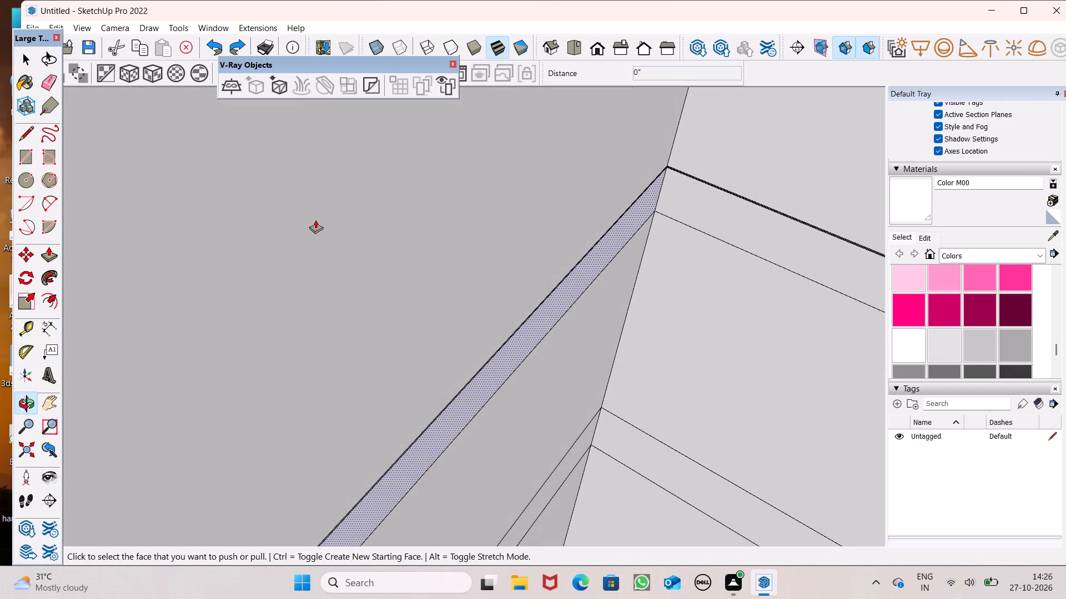
{"action": "scroll", "coordinate": [314, 221], "scroll_direction": "down", "scroll_amount": 1}
{"action": "scroll", "coordinate": [533, 307], "scroll_direction": "up", "scroll_amount": 7}
{"action": "scroll", "coordinate": [501, 306], "scroll_direction": "up", "scroll_amount": 16}
{"action": "scroll", "coordinate": [477, 349], "scroll_direction": "up", "scroll_amount": 6}
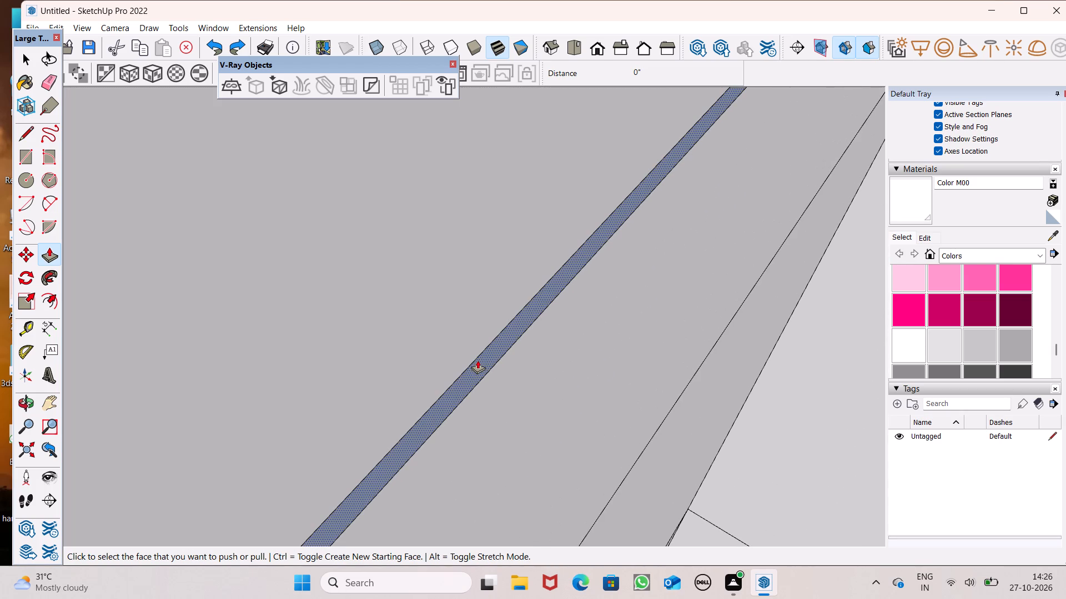
{"action": "left_click_drag", "start_coordinate": [475, 360], "coordinate": [476, 399]}
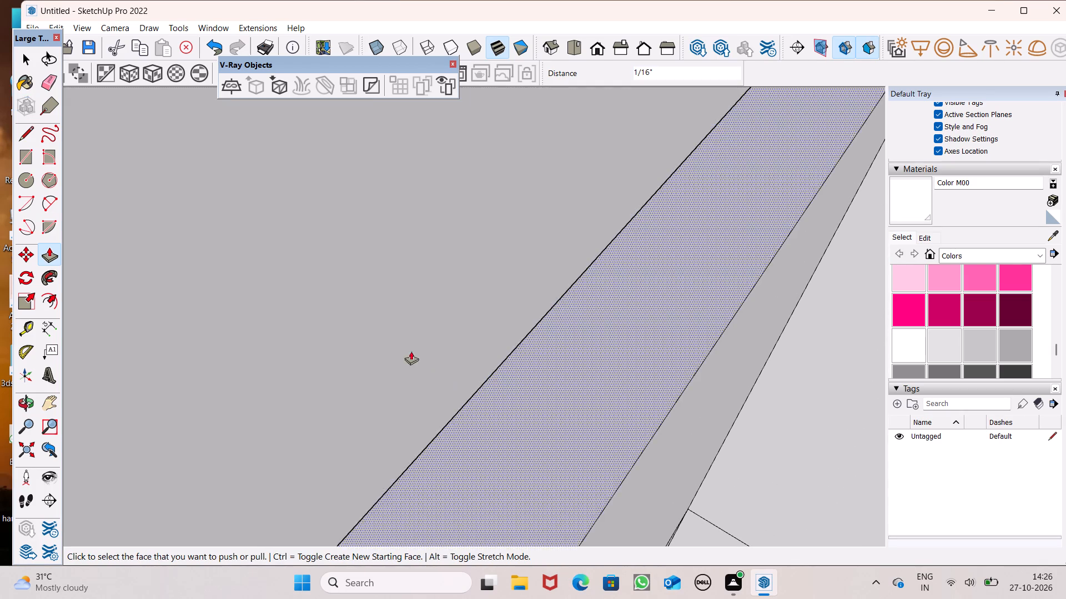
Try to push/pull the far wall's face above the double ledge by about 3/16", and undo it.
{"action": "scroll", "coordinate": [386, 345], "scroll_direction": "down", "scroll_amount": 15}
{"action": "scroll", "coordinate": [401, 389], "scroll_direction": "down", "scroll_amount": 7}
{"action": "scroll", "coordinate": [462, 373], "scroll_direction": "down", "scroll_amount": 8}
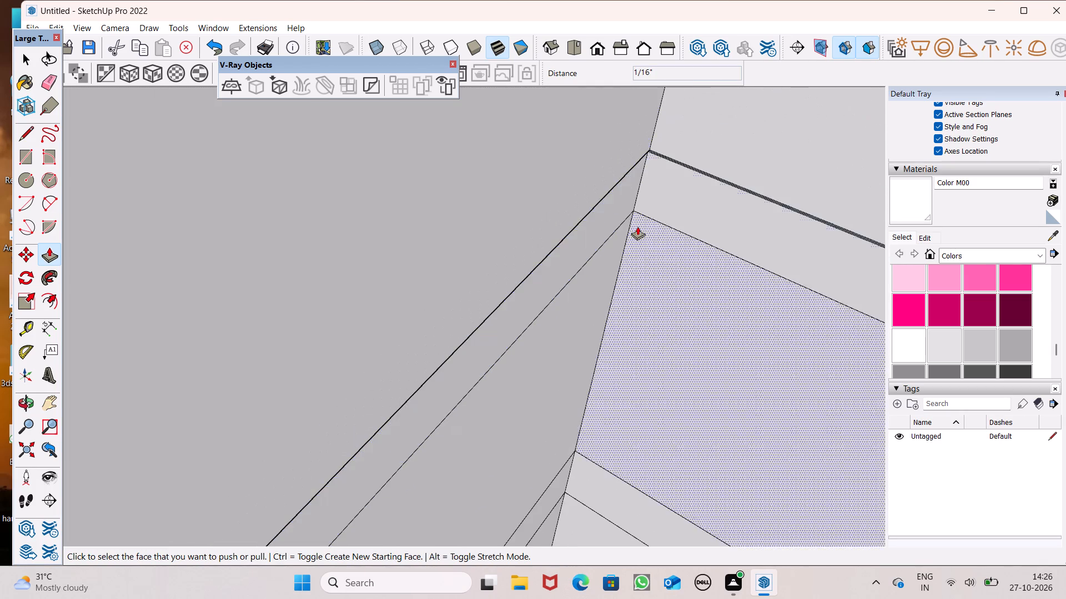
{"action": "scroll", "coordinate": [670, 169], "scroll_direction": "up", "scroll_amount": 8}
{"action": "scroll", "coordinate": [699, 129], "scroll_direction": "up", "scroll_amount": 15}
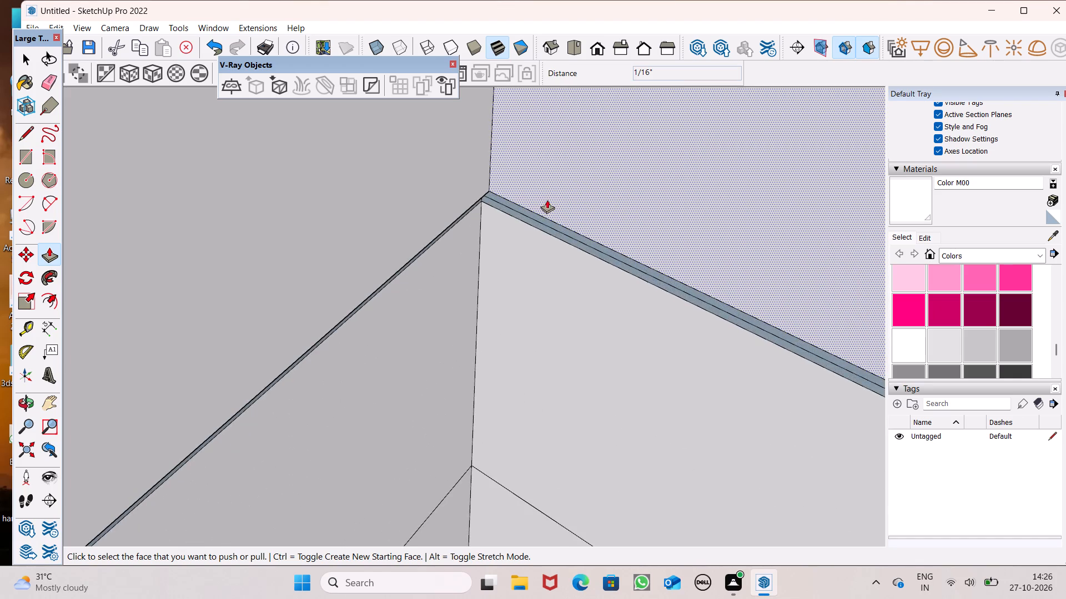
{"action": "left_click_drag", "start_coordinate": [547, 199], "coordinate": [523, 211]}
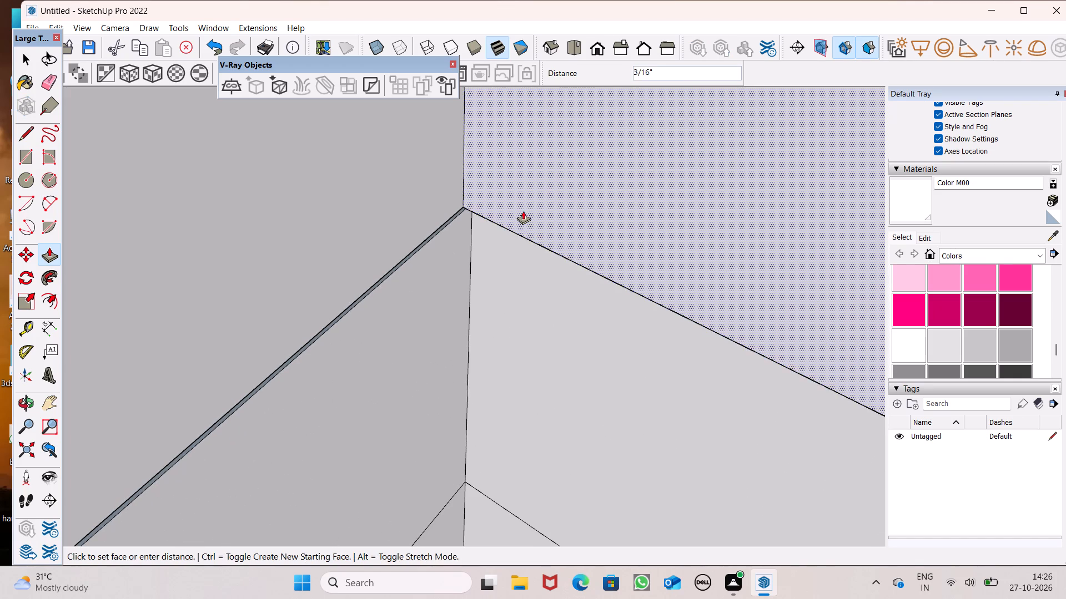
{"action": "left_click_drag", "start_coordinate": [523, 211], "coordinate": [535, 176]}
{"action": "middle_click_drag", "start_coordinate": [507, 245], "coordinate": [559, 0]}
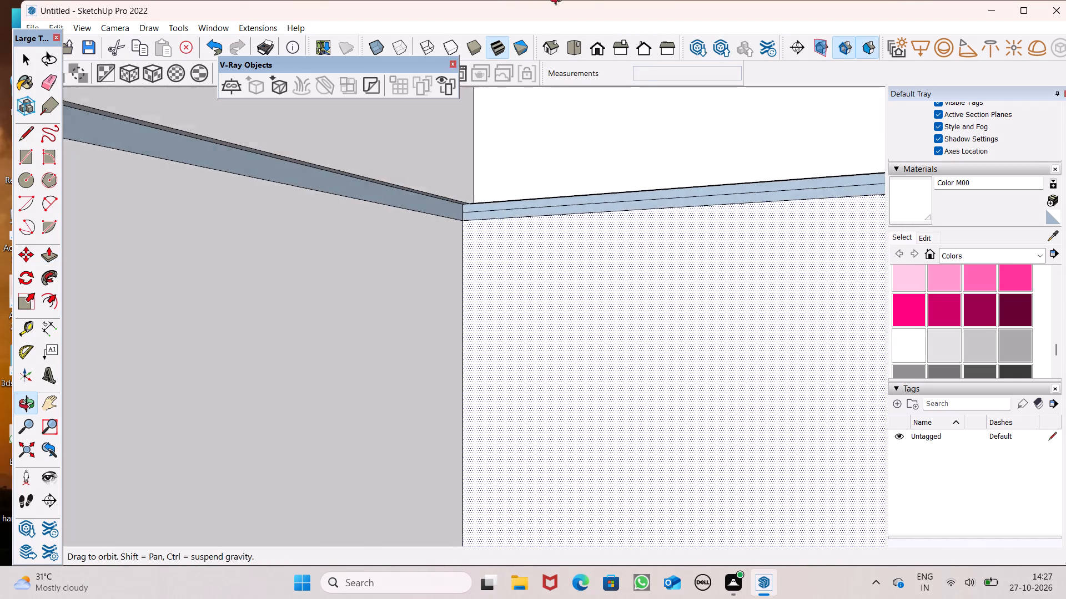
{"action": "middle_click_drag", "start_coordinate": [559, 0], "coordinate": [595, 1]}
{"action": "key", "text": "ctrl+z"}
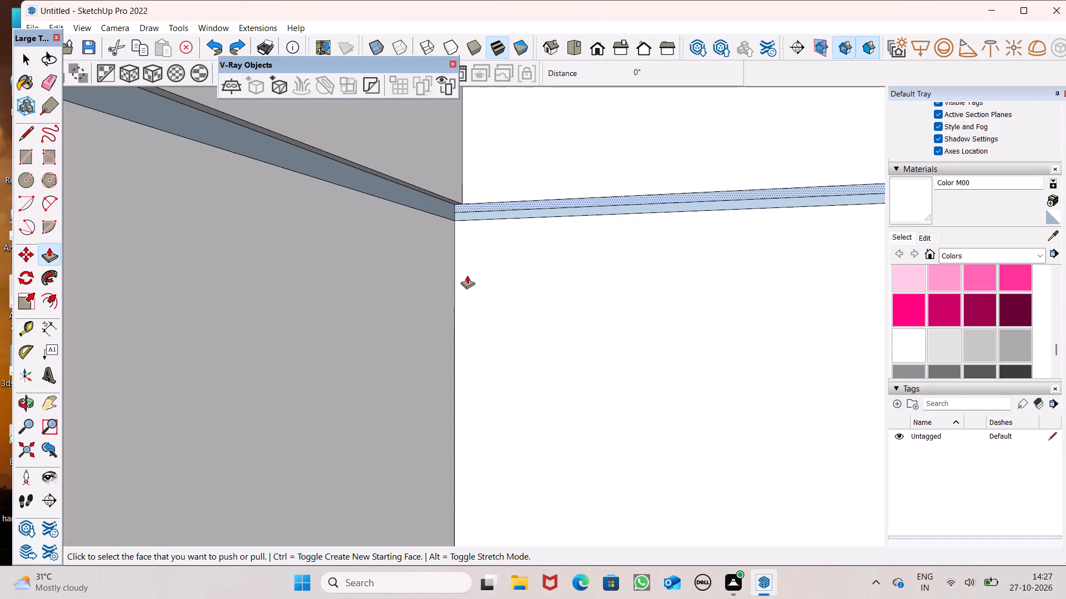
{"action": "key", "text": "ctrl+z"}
Paint the side wall's ledge face and the far wall's two thin ledge strips beside the corner with white Color M00.
{"action": "middle_click_drag", "start_coordinate": [445, 247], "coordinate": [480, 268]}
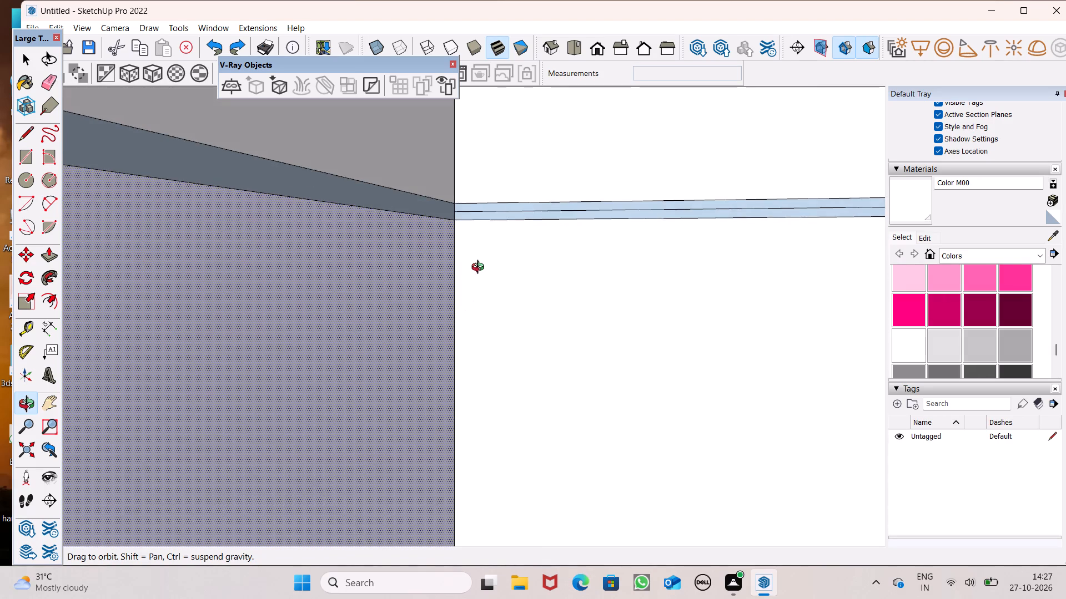
{"action": "middle_click_drag", "start_coordinate": [480, 268], "coordinate": [490, 272]}
{"action": "left_click", "coordinate": [902, 347]}
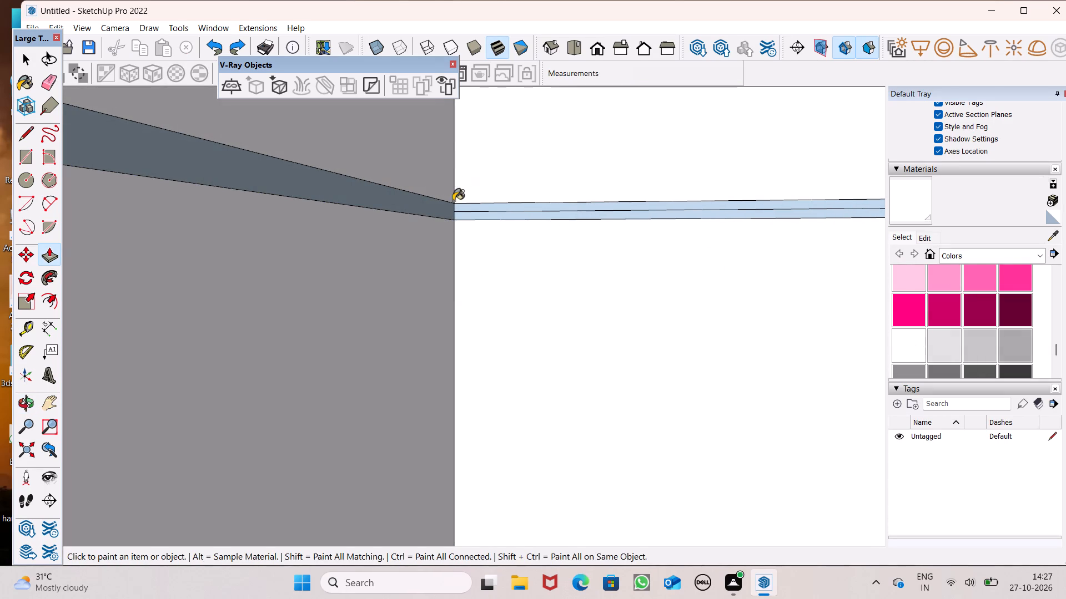
{"action": "scroll", "coordinate": [437, 212], "scroll_direction": "up", "scroll_amount": 6}
{"action": "left_click_drag", "start_coordinate": [409, 211], "coordinate": [435, 211]}
{"action": "left_click", "coordinate": [505, 206]}
{"action": "left_click", "coordinate": [509, 213]}
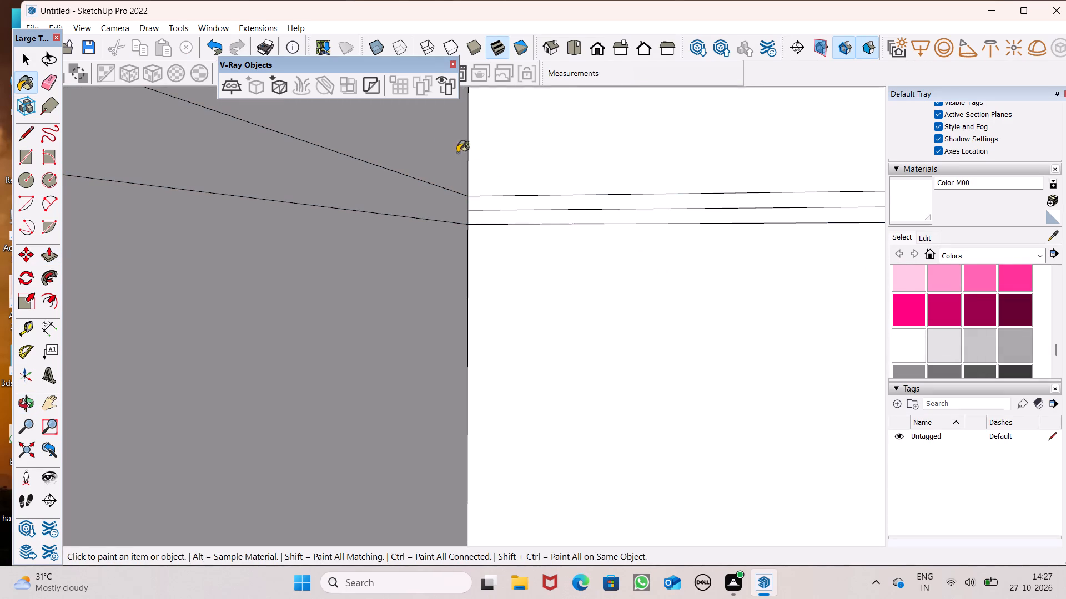
Erase the line dividing the two thin ledge strips on the far wall beside the corner.
{"action": "left_click", "coordinate": [48, 87]}
{"action": "scroll", "coordinate": [486, 184], "scroll_direction": "up", "scroll_amount": 4}
{"action": "left_click_drag", "start_coordinate": [506, 217], "coordinate": [508, 222]}
{"action": "scroll", "coordinate": [441, 165], "scroll_direction": "down", "scroll_amount": 20}
{"action": "scroll", "coordinate": [441, 165], "scroll_direction": "down", "scroll_amount": 6}
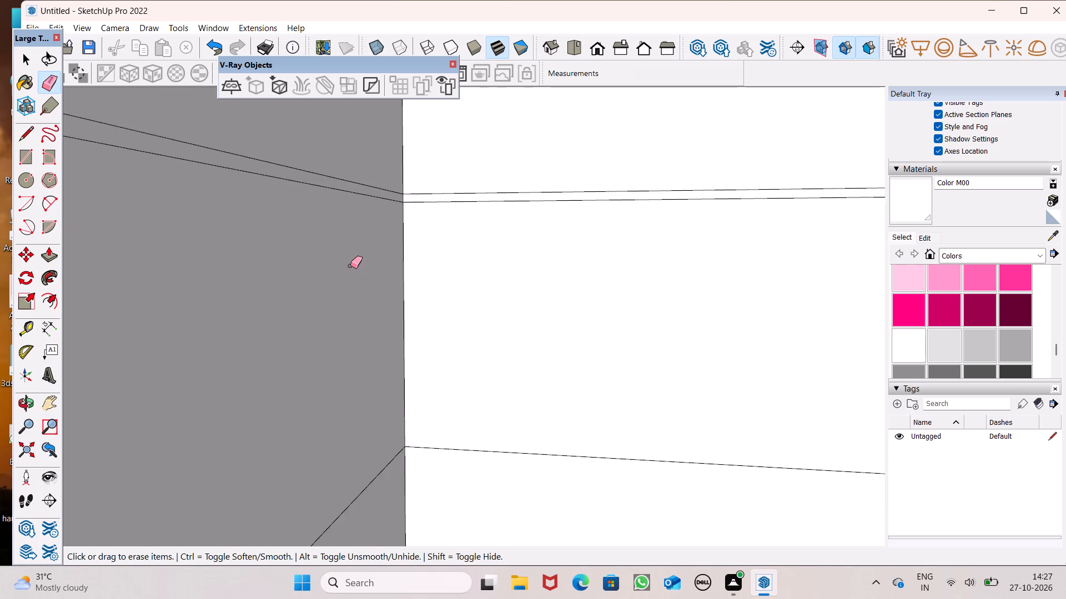
Erase the centre line and the short cross line on the unpainted ledge strips farther along the far wall.
{"action": "scroll", "coordinate": [350, 266], "scroll_direction": "down", "scroll_amount": 13}
{"action": "scroll", "coordinate": [356, 335], "scroll_direction": "down", "scroll_amount": 8}
{"action": "scroll", "coordinate": [702, 349], "scroll_direction": "up", "scroll_amount": 8}
{"action": "scroll", "coordinate": [623, 286], "scroll_direction": "up", "scroll_amount": 2}
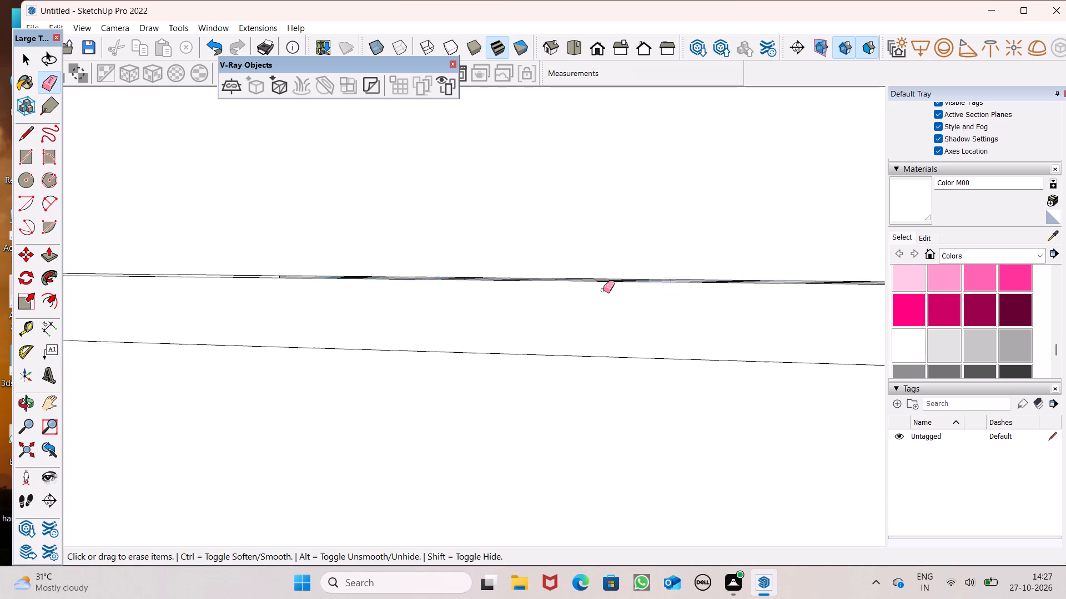
{"action": "scroll", "coordinate": [603, 290], "scroll_direction": "up", "scroll_amount": 6}
{"action": "scroll", "coordinate": [372, 280], "scroll_direction": "up", "scroll_amount": 19}
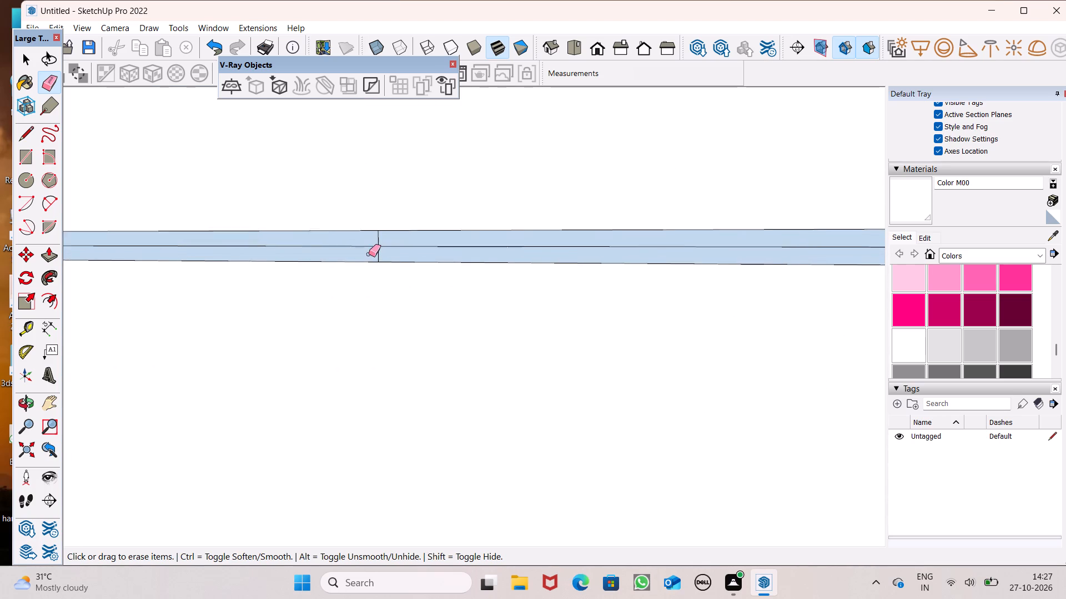
{"action": "scroll", "coordinate": [369, 254], "scroll_direction": "up", "scroll_amount": 3}
{"action": "left_click_drag", "start_coordinate": [381, 242], "coordinate": [388, 246]}
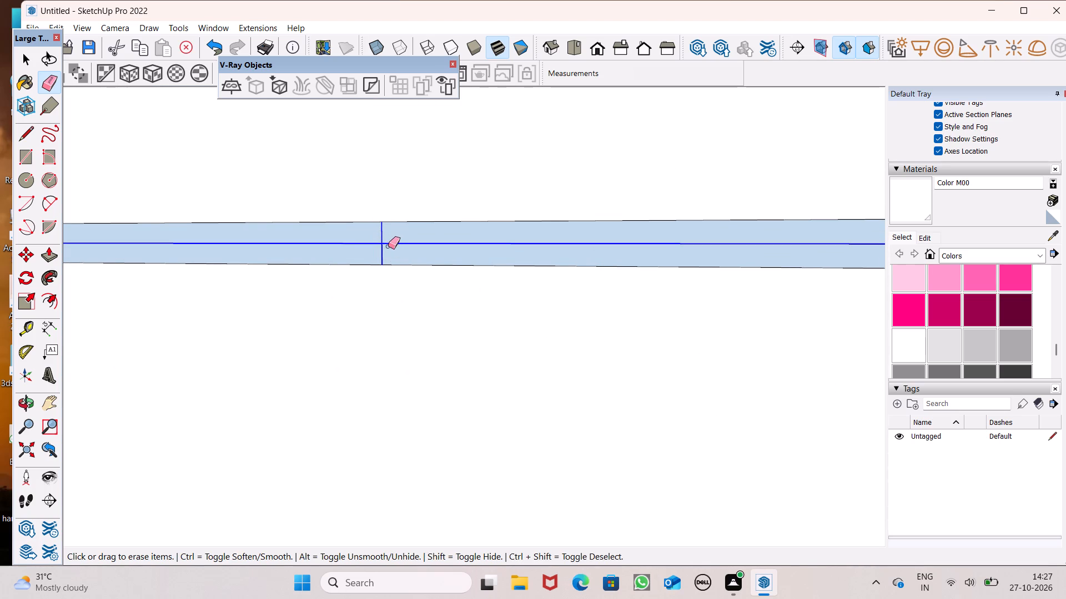
{"action": "left_click_drag", "start_coordinate": [388, 246], "coordinate": [386, 247]}
Erase the short cross line separating the white part of the far wall's ledge from the unpainted part.
{"action": "scroll", "coordinate": [646, 272], "scroll_direction": "down", "scroll_amount": 8}
{"action": "scroll", "coordinate": [717, 246], "scroll_direction": "down", "scroll_amount": 12}
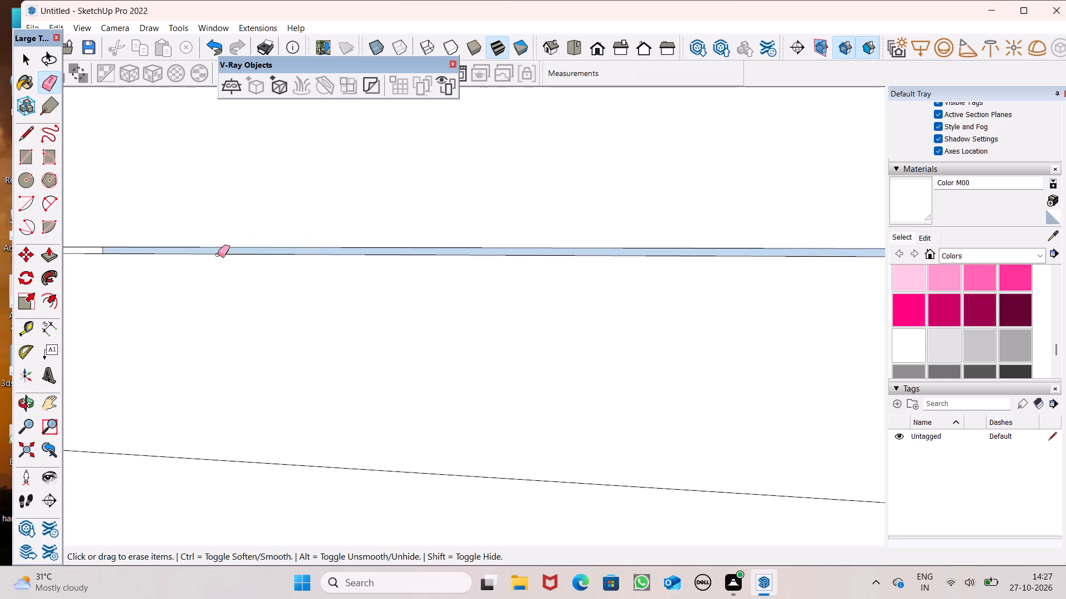
{"action": "scroll", "coordinate": [211, 256], "scroll_direction": "up", "scroll_amount": 7}
{"action": "scroll", "coordinate": [510, 182], "scroll_direction": "down", "scroll_amount": 7}
{"action": "scroll", "coordinate": [74, 205], "scroll_direction": "up", "scroll_amount": 7}
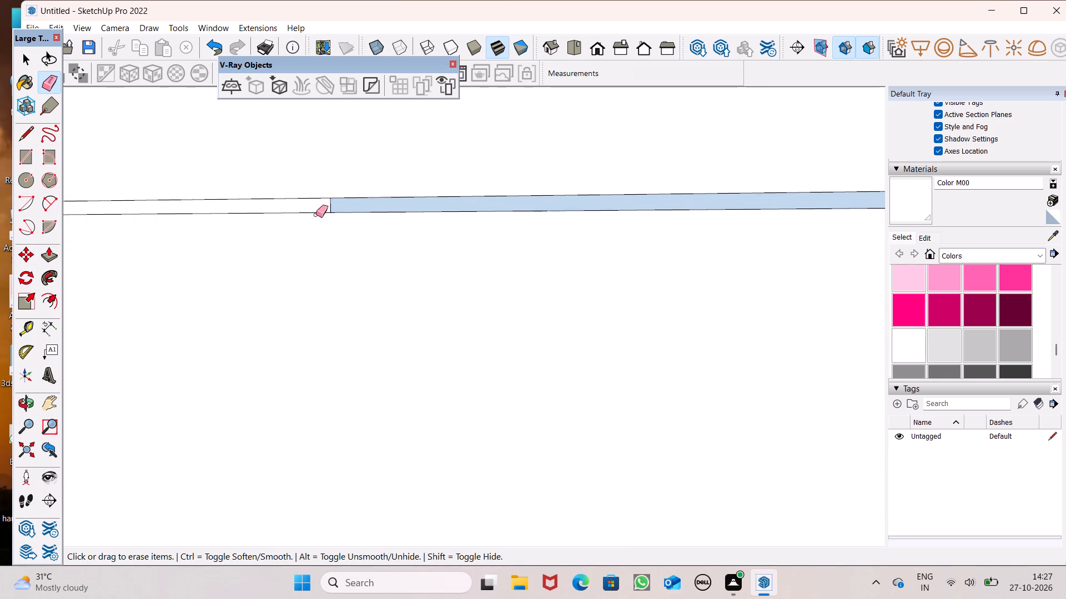
{"action": "scroll", "coordinate": [324, 210], "scroll_direction": "up", "scroll_amount": 6}
{"action": "left_click_drag", "start_coordinate": [328, 207], "coordinate": [336, 207]}
Erase the cross line and centre line where the far wall's next unpainted double strip begins.
{"action": "scroll", "coordinate": [351, 194], "scroll_direction": "down", "scroll_amount": 8}
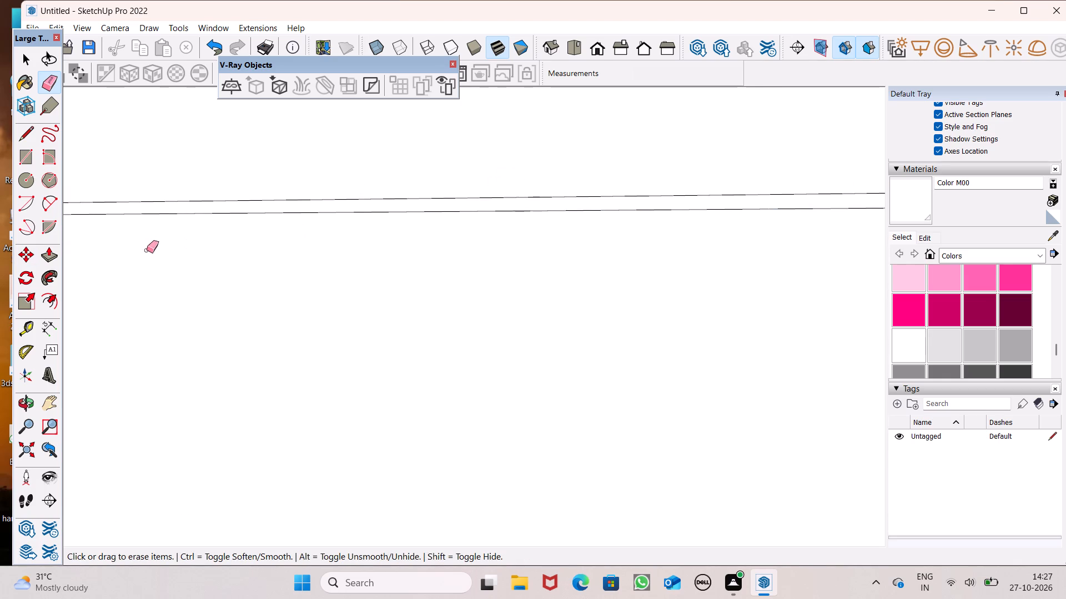
{"action": "scroll", "coordinate": [147, 254], "scroll_direction": "down", "scroll_amount": 7}
{"action": "scroll", "coordinate": [440, 224], "scroll_direction": "down", "scroll_amount": 13}
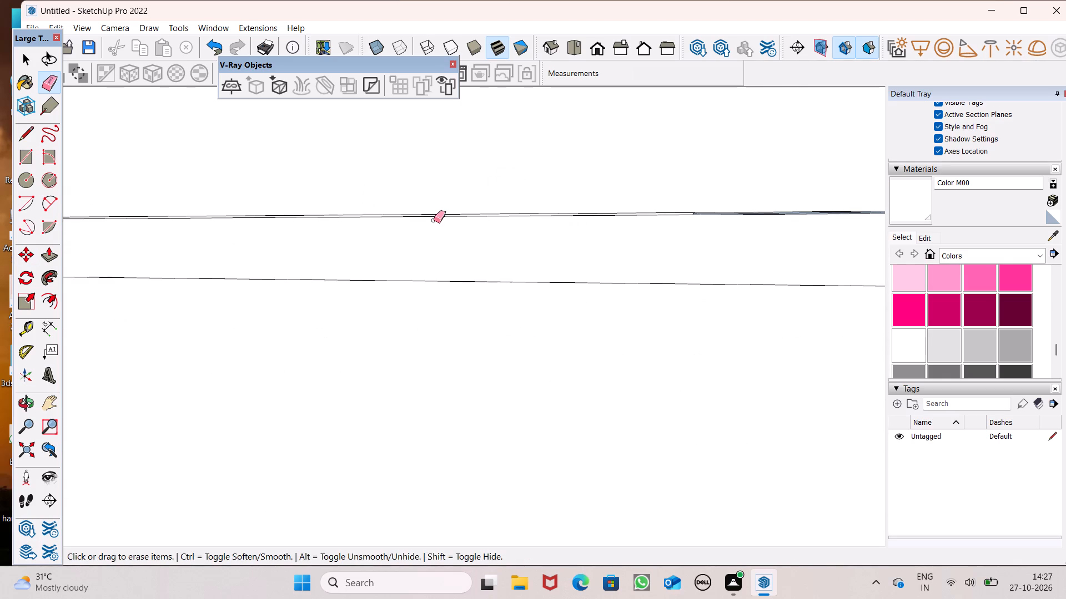
{"action": "scroll", "coordinate": [330, 239], "scroll_direction": "down", "scroll_amount": 5}
{"action": "scroll", "coordinate": [699, 212], "scroll_direction": "up", "scroll_amount": 7}
{"action": "scroll", "coordinate": [459, 241], "scroll_direction": "up", "scroll_amount": 5}
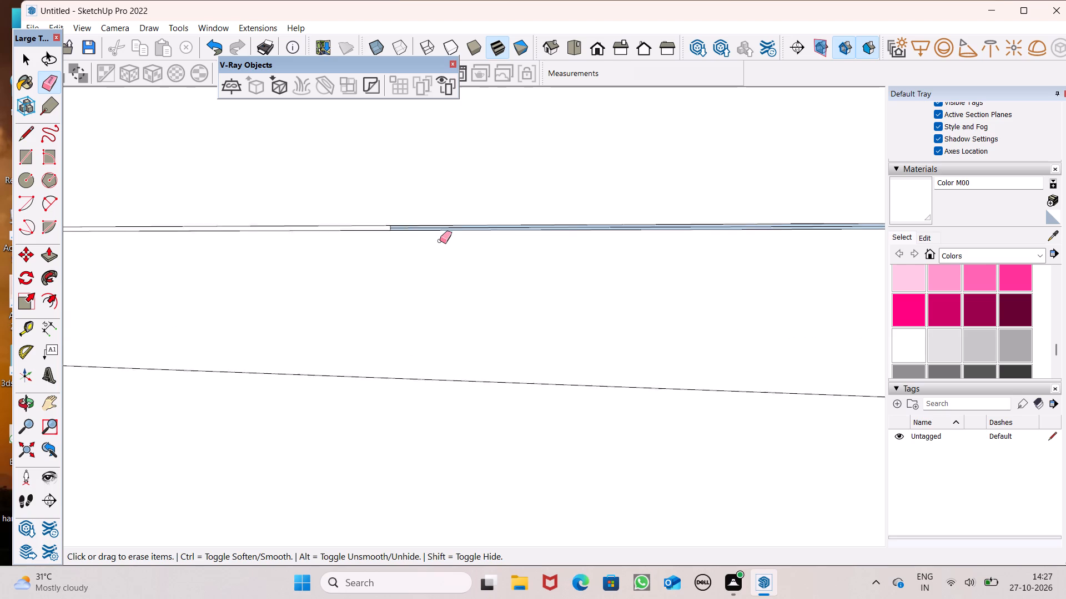
{"action": "scroll", "coordinate": [440, 241], "scroll_direction": "up", "scroll_amount": 3}
{"action": "scroll", "coordinate": [324, 232], "scroll_direction": "up", "scroll_amount": 15}
{"action": "left_click_drag", "start_coordinate": [415, 223], "coordinate": [419, 223]}
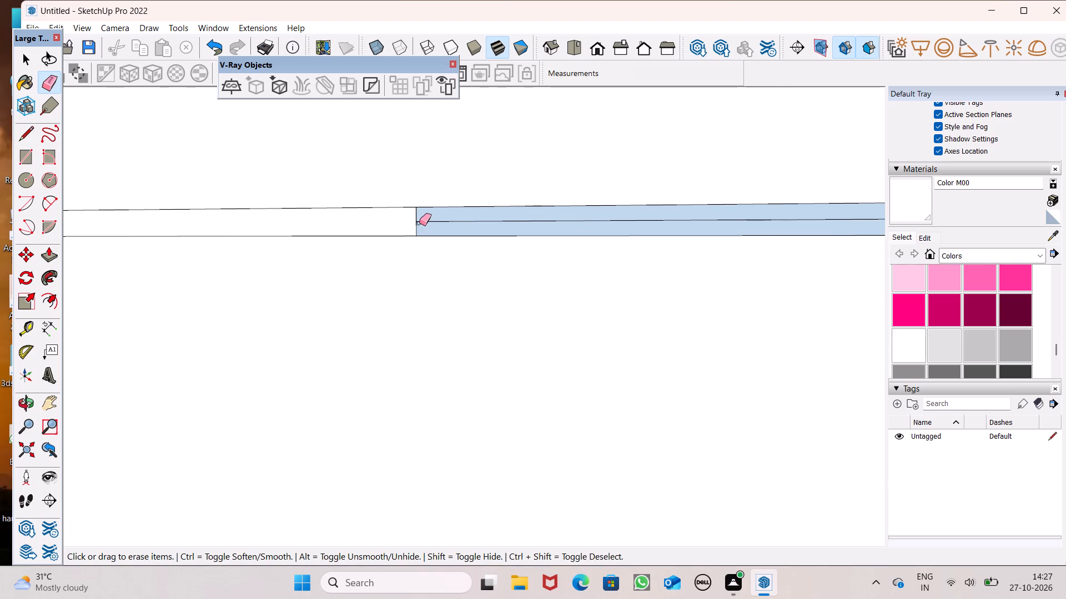
{"action": "left_click_drag", "start_coordinate": [419, 223], "coordinate": [421, 223]}
Paint the remaining blue ledge strip along the far wall with white Color M00.
{"action": "scroll", "coordinate": [303, 258], "scroll_direction": "down", "scroll_amount": 7}
{"action": "scroll", "coordinate": [567, 222], "scroll_direction": "down", "scroll_amount": 7}
{"action": "scroll", "coordinate": [852, 168], "scroll_direction": "down", "scroll_amount": 8}
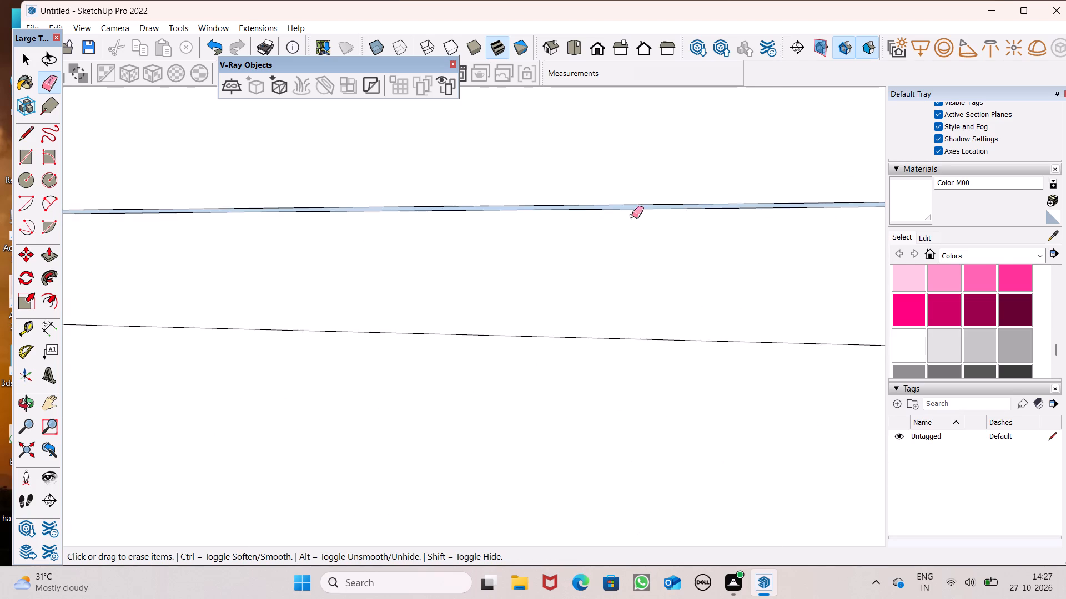
{"action": "scroll", "coordinate": [534, 225], "scroll_direction": "down", "scroll_amount": 14}
{"action": "scroll", "coordinate": [651, 253], "scroll_direction": "up", "scroll_amount": 6}
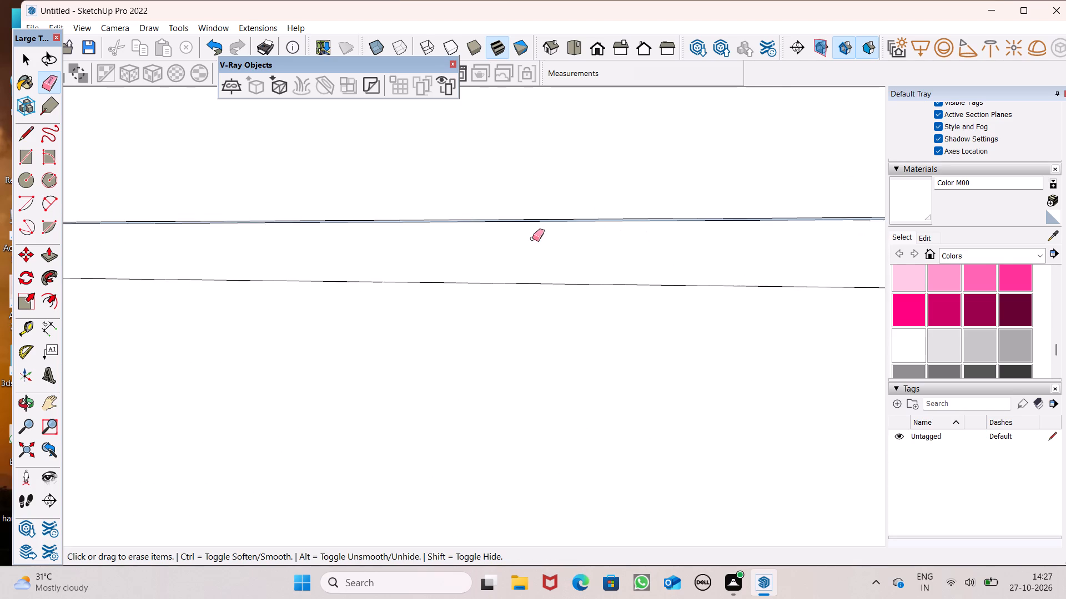
{"action": "scroll", "coordinate": [510, 235], "scroll_direction": "up", "scroll_amount": 16}
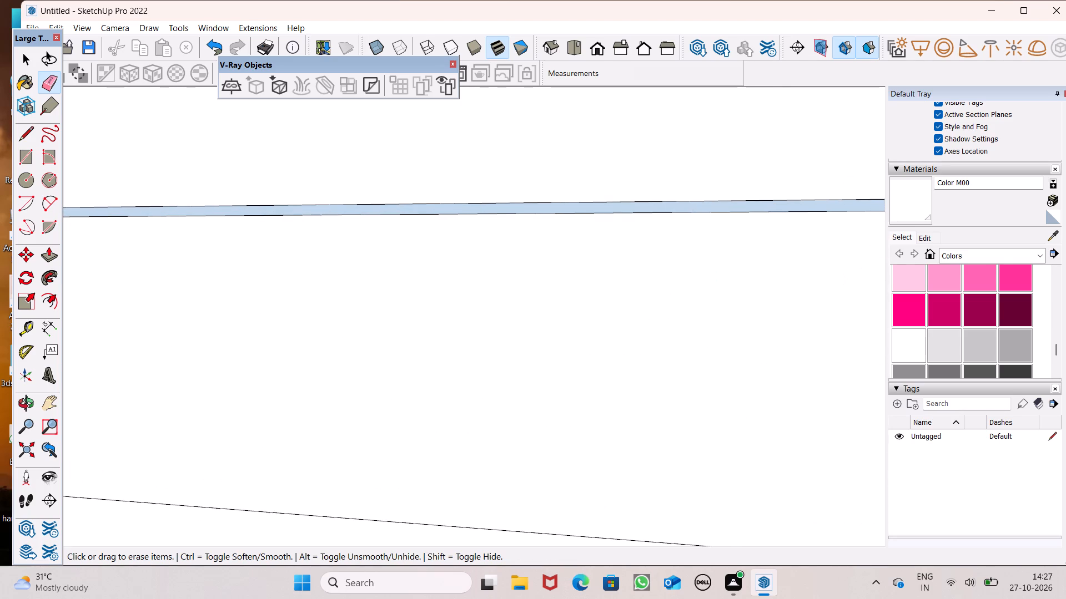
{"action": "left_click", "coordinate": [899, 215]}
{"action": "scroll", "coordinate": [746, 226], "scroll_direction": "up", "scroll_amount": 6}
{"action": "left_click", "coordinate": [705, 201]}
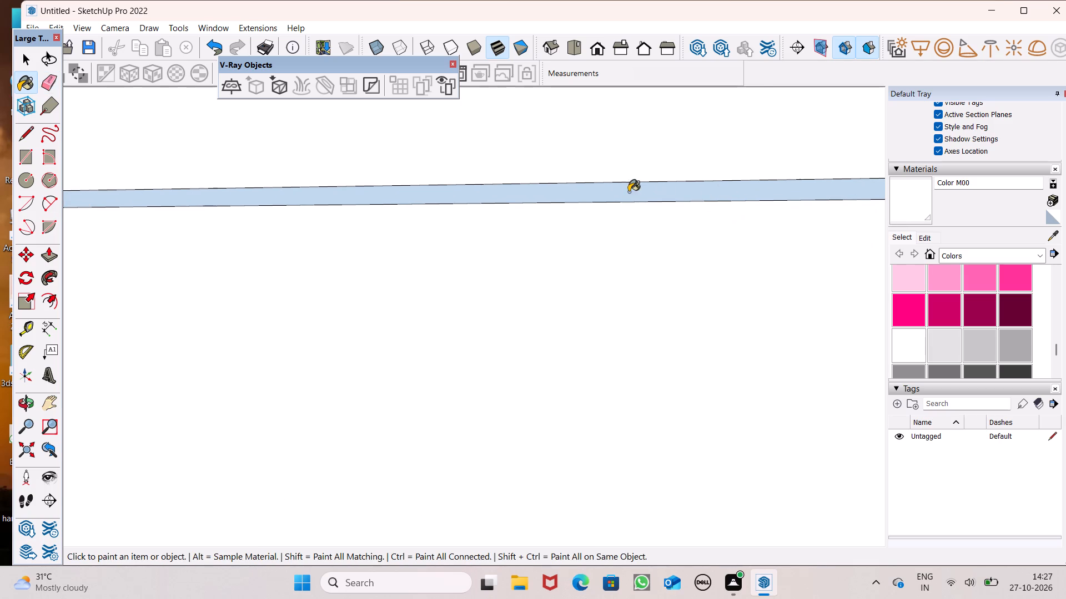
{"action": "left_click", "coordinate": [633, 189]}
Examine the whole building from above and from outside, ending on the front wall with its storey bands.
{"action": "scroll", "coordinate": [625, 275], "scroll_direction": "down", "scroll_amount": 13}
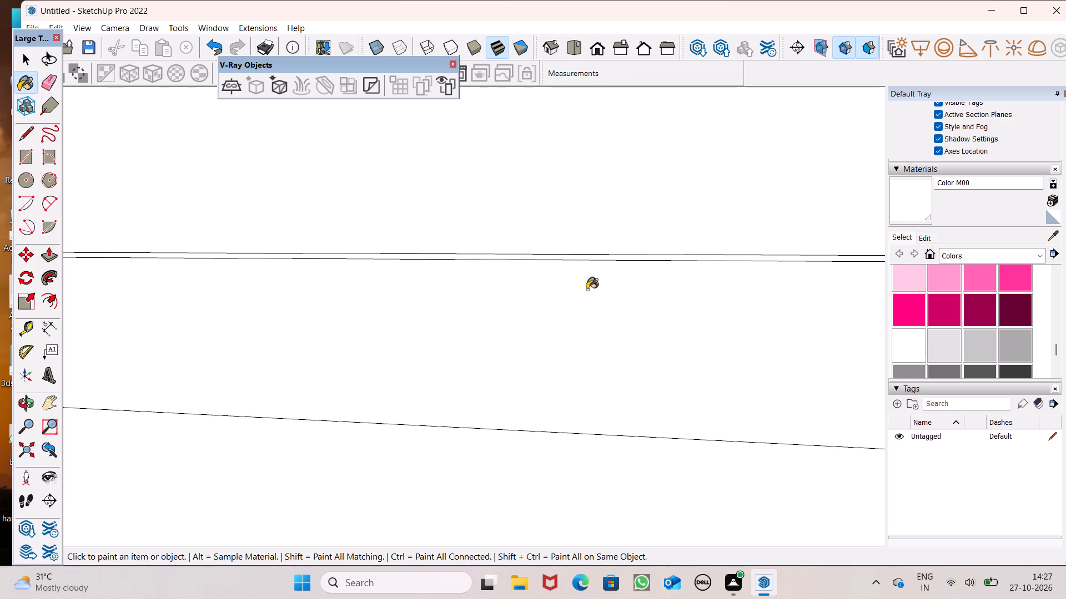
{"action": "scroll", "coordinate": [581, 290], "scroll_direction": "down", "scroll_amount": 14}
{"action": "scroll", "coordinate": [519, 249], "scroll_direction": "down", "scroll_amount": 20}
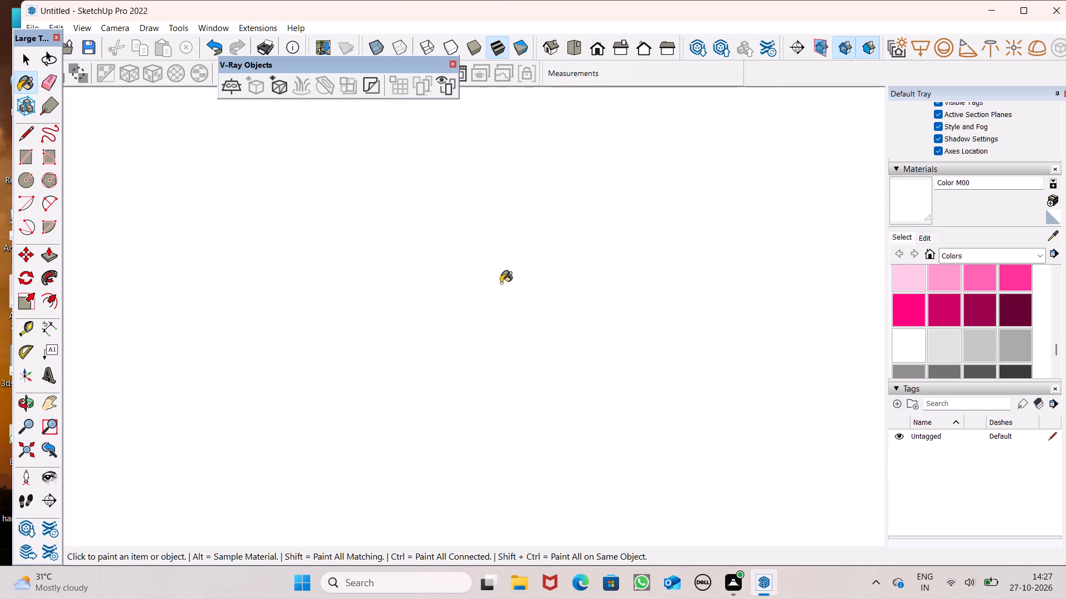
{"action": "scroll", "coordinate": [500, 285], "scroll_direction": "up", "scroll_amount": 1}
{"action": "middle_click_drag", "start_coordinate": [507, 299], "coordinate": [509, 370]}
{"action": "left_click", "coordinate": [575, 52]}
{"action": "scroll", "coordinate": [539, 338], "scroll_direction": "down", "scroll_amount": 5}
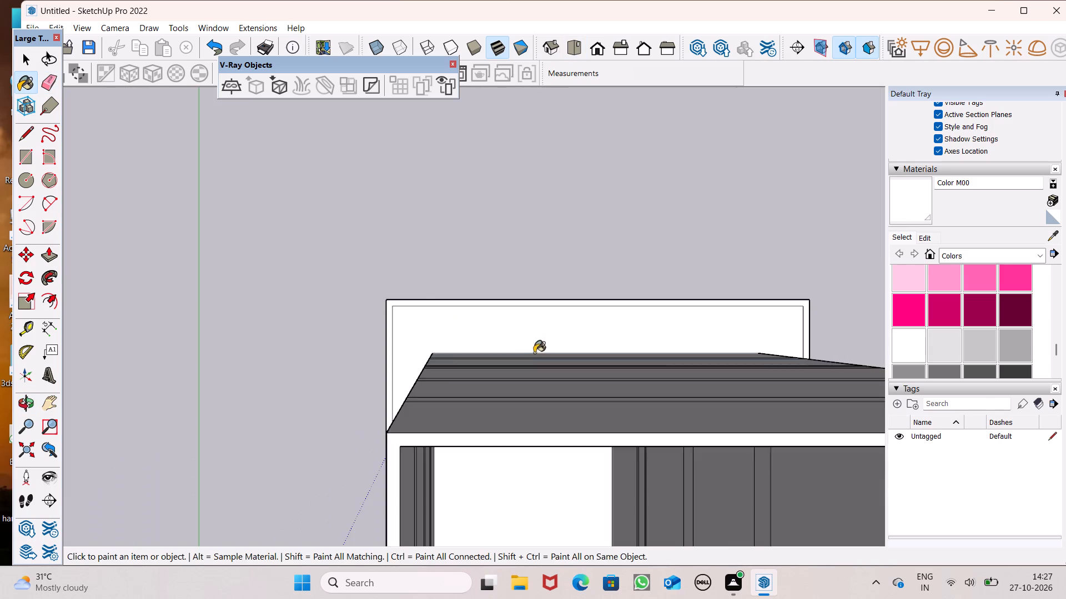
{"action": "scroll", "coordinate": [534, 353], "scroll_direction": "down", "scroll_amount": 7}
{"action": "middle_click_drag", "start_coordinate": [516, 372], "coordinate": [472, 132]}
{"action": "scroll", "coordinate": [542, 263], "scroll_direction": "down", "scroll_amount": 2}
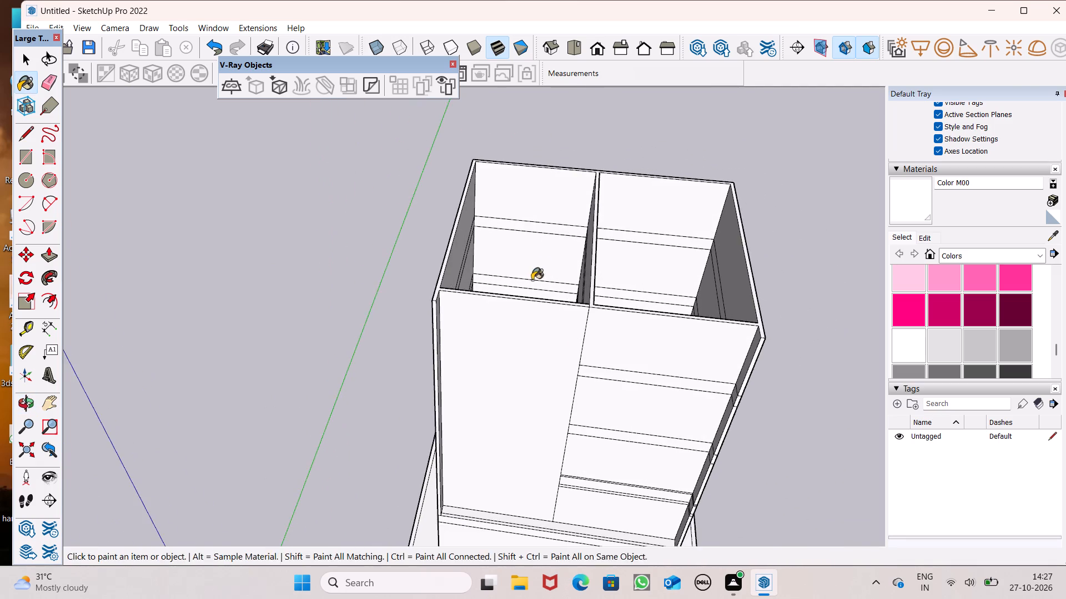
{"action": "middle_click_drag", "start_coordinate": [596, 410], "coordinate": [579, 270]}
{"action": "scroll", "coordinate": [676, 322], "scroll_direction": "down", "scroll_amount": 4}
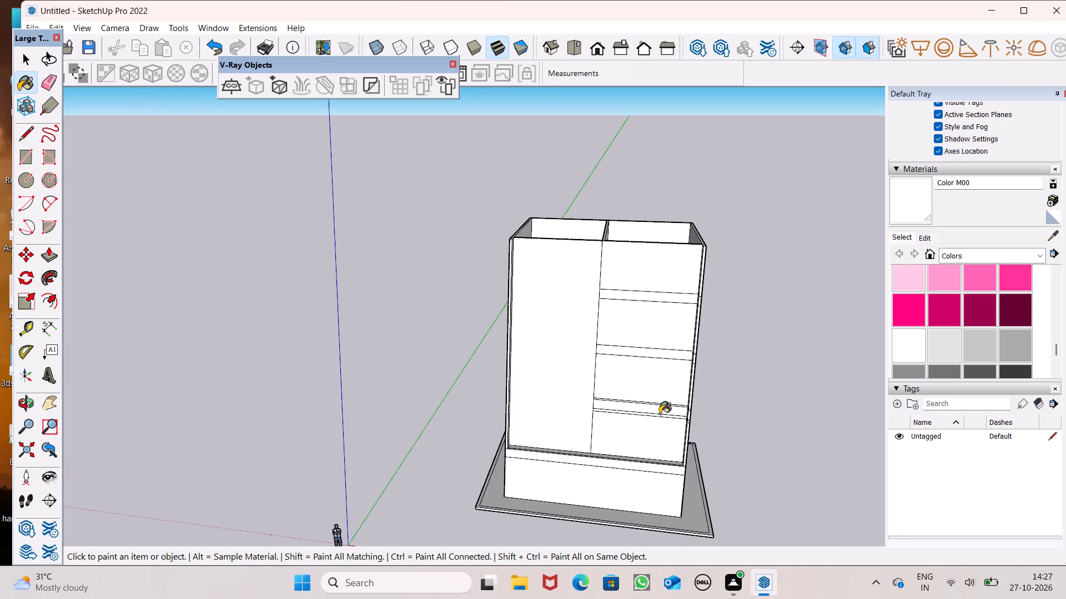
{"action": "middle_click_drag", "start_coordinate": [640, 423], "coordinate": [660, 392]}
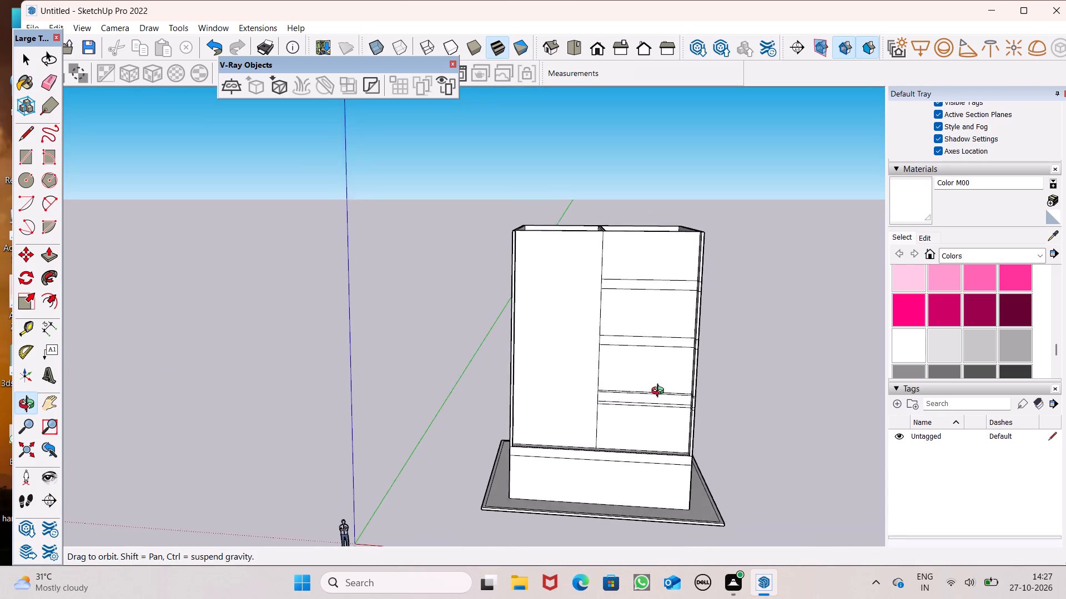
{"action": "middle_click_drag", "start_coordinate": [660, 392], "coordinate": [661, 395]}
{"action": "scroll", "coordinate": [661, 395], "scroll_direction": "up", "scroll_amount": 1}
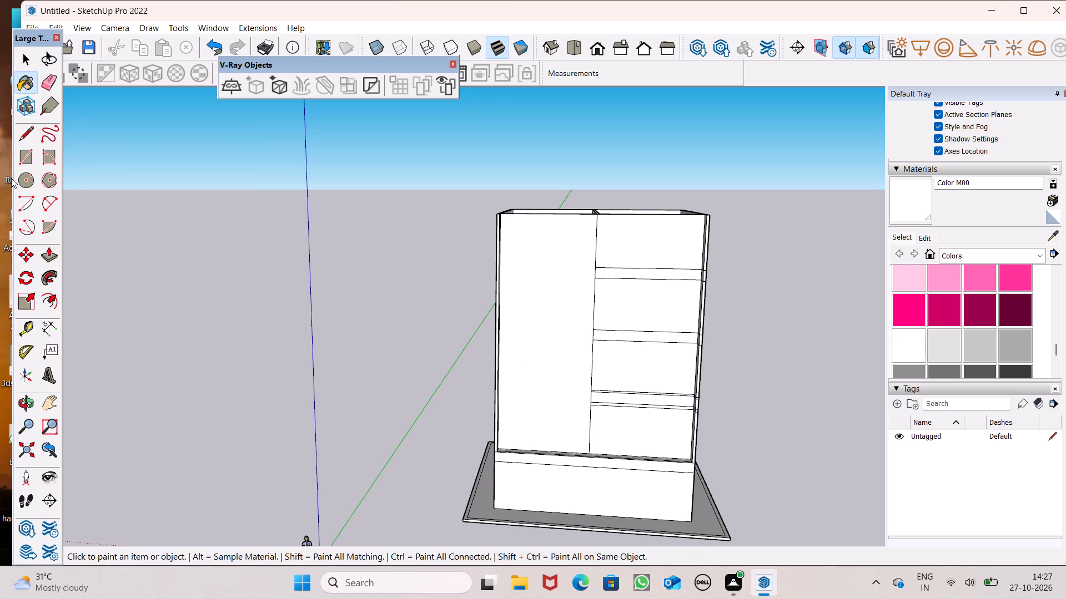
Draw a full-height vertical line about 47' long on the front wall's undivided half, close beside the line bordering the banded half.
{"action": "left_click", "coordinate": [26, 154]}
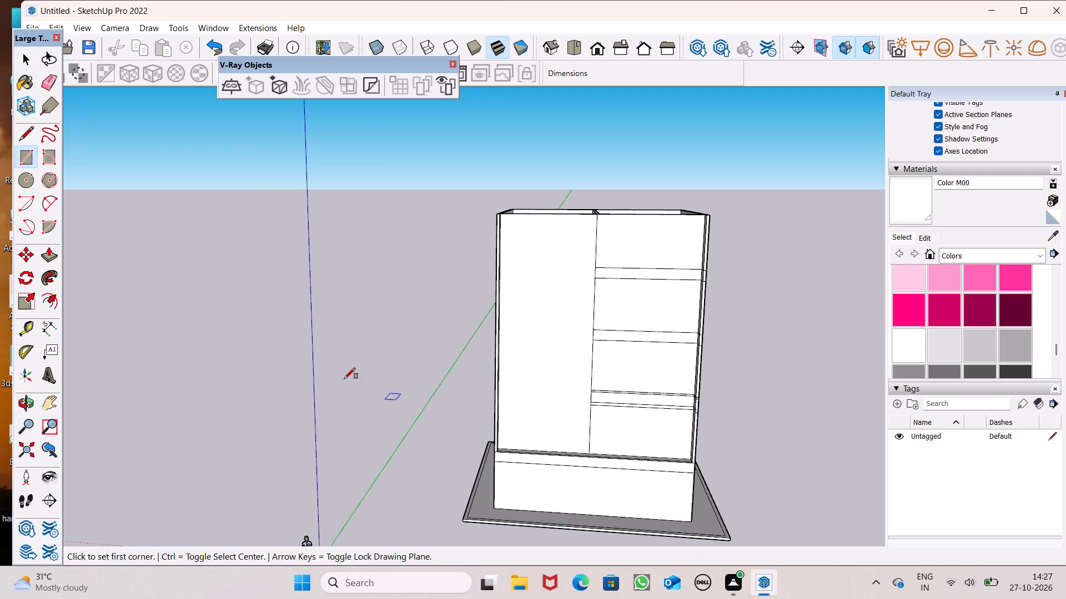
{"action": "scroll", "coordinate": [445, 372], "scroll_direction": "up", "scroll_amount": 1}
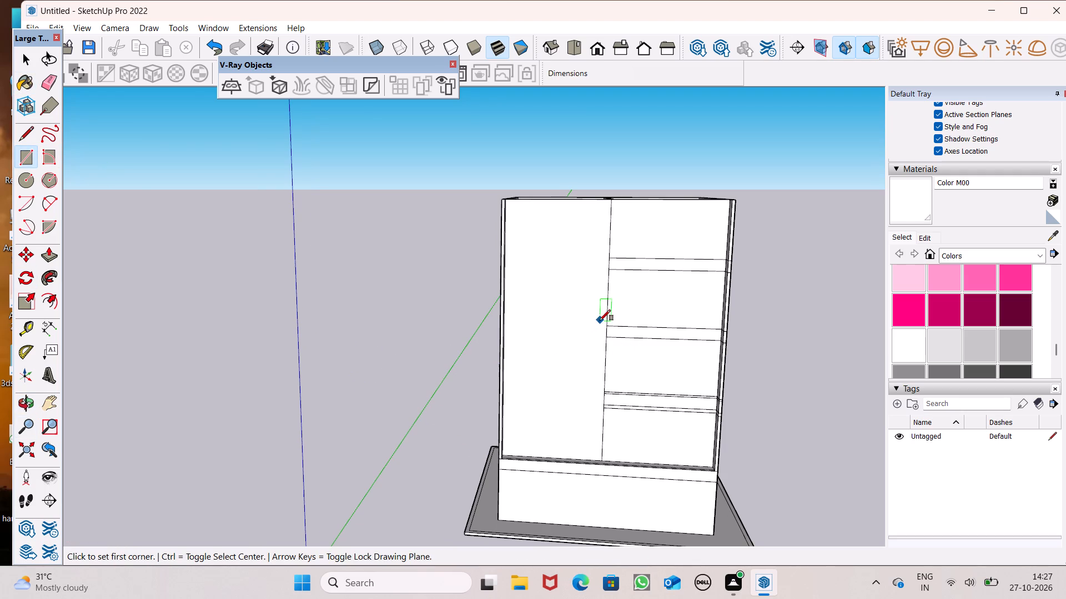
{"action": "middle_click_drag", "start_coordinate": [595, 342], "coordinate": [625, 354]}
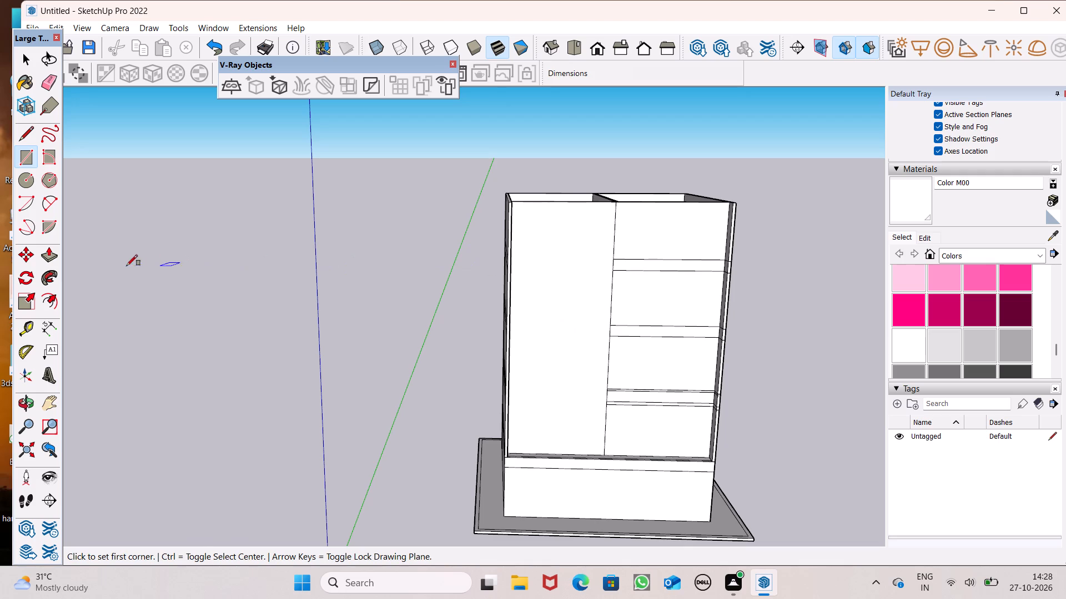
{"action": "left_click", "coordinate": [28, 132]}
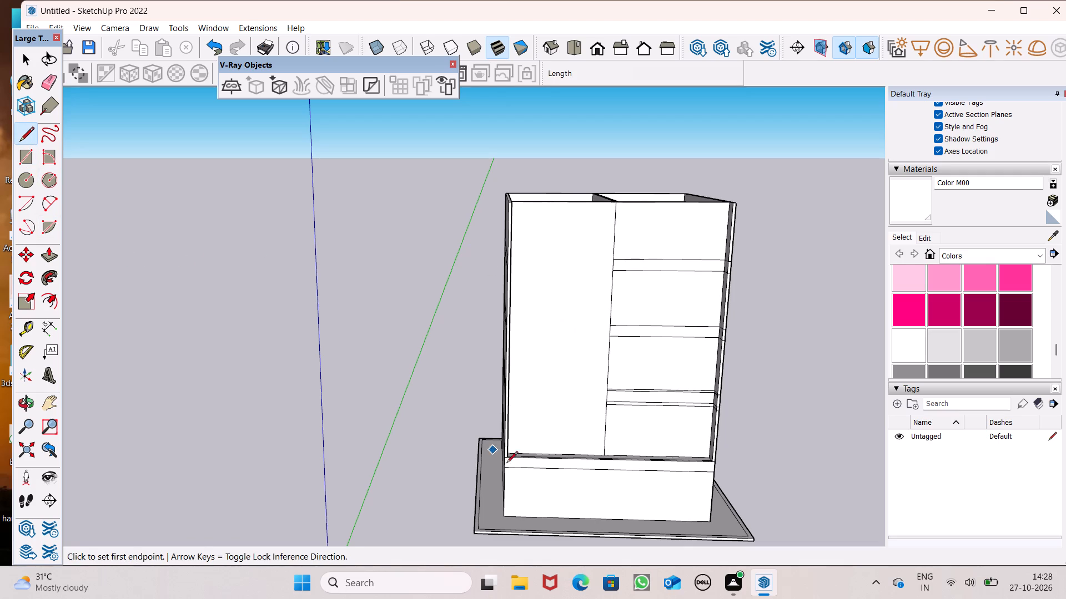
{"action": "scroll", "coordinate": [616, 446], "scroll_direction": "up", "scroll_amount": 8}
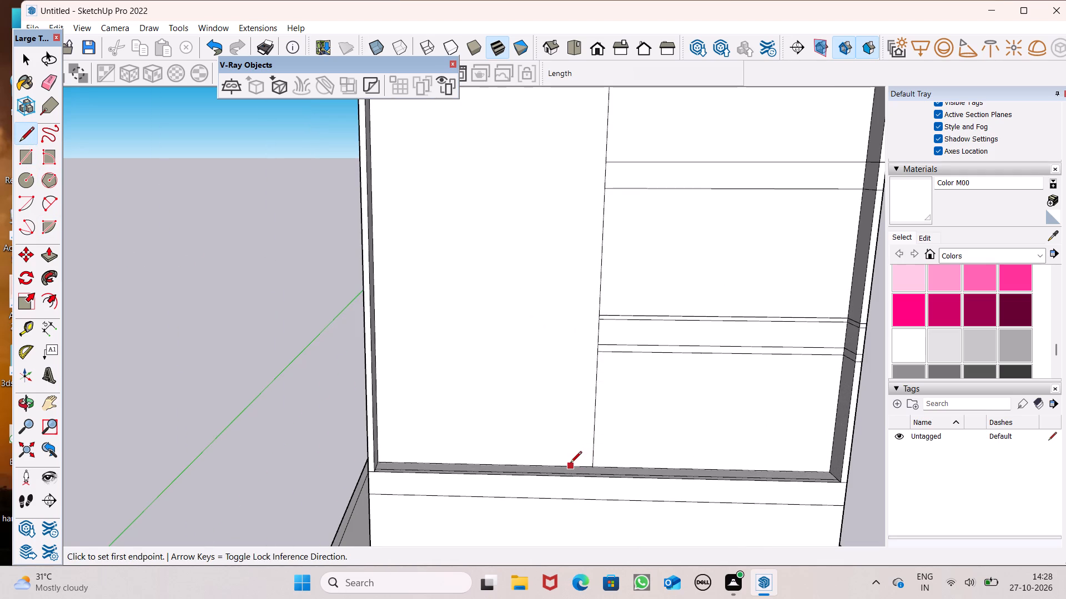
{"action": "left_click", "coordinate": [567, 466]}
{"action": "scroll", "coordinate": [581, 275], "scroll_direction": "down", "scroll_amount": 9}
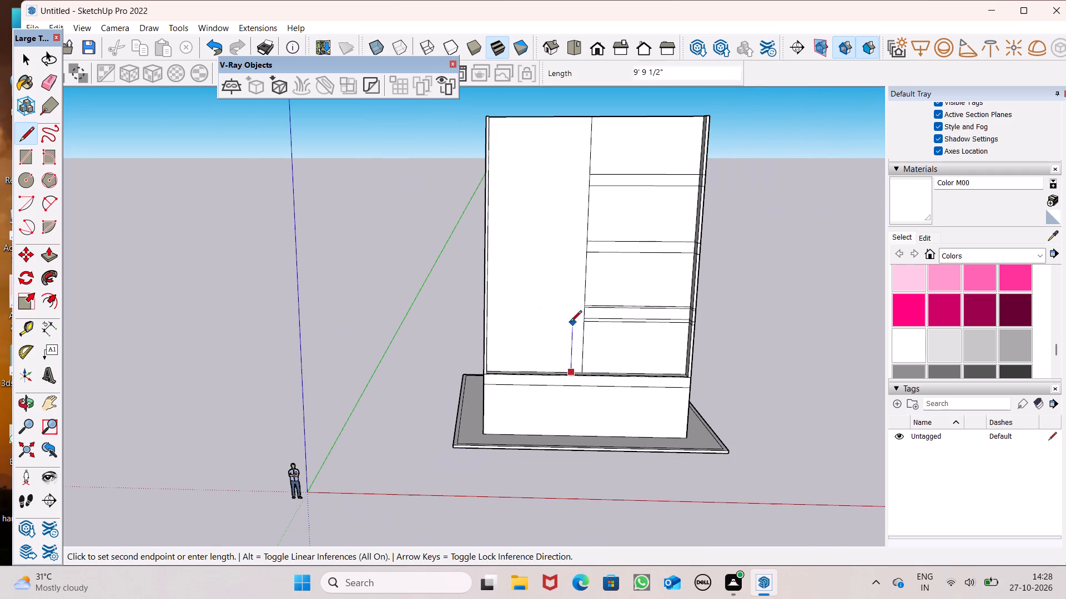
{"action": "scroll", "coordinate": [584, 118], "scroll_direction": "up", "scroll_amount": 5}
{"action": "left_click", "coordinate": [581, 116]}
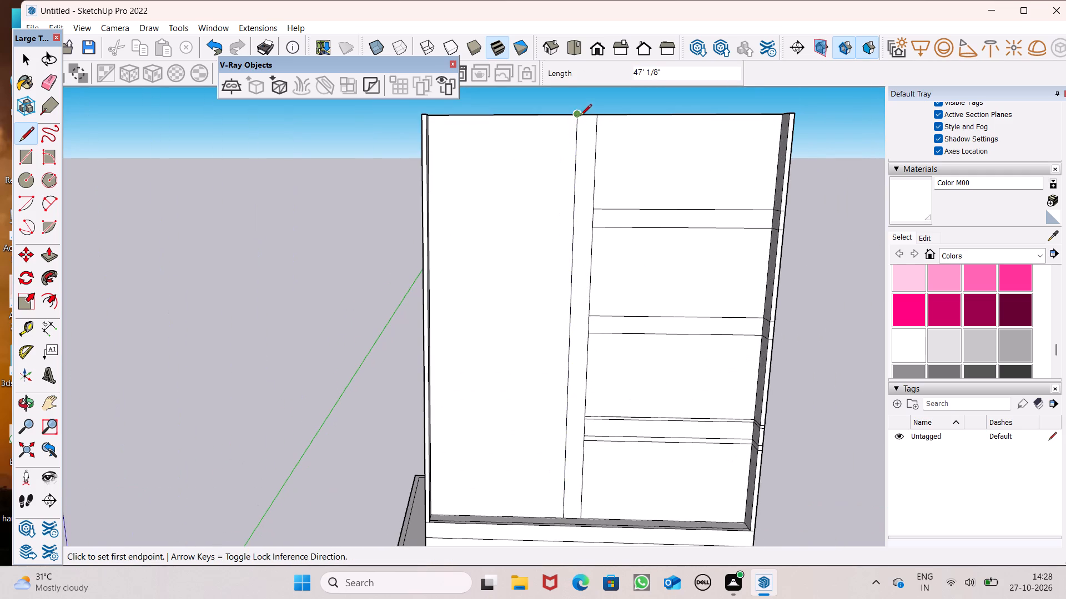
Draw a full-height vertical line about 47' long just inside the outer edge of the front wall's undivided half.
{"action": "scroll", "coordinate": [492, 148], "scroll_direction": "down", "scroll_amount": 4}
{"action": "middle_click_drag", "start_coordinate": [500, 308], "coordinate": [461, 315]}
{"action": "scroll", "coordinate": [464, 323], "scroll_direction": "up", "scroll_amount": 4}
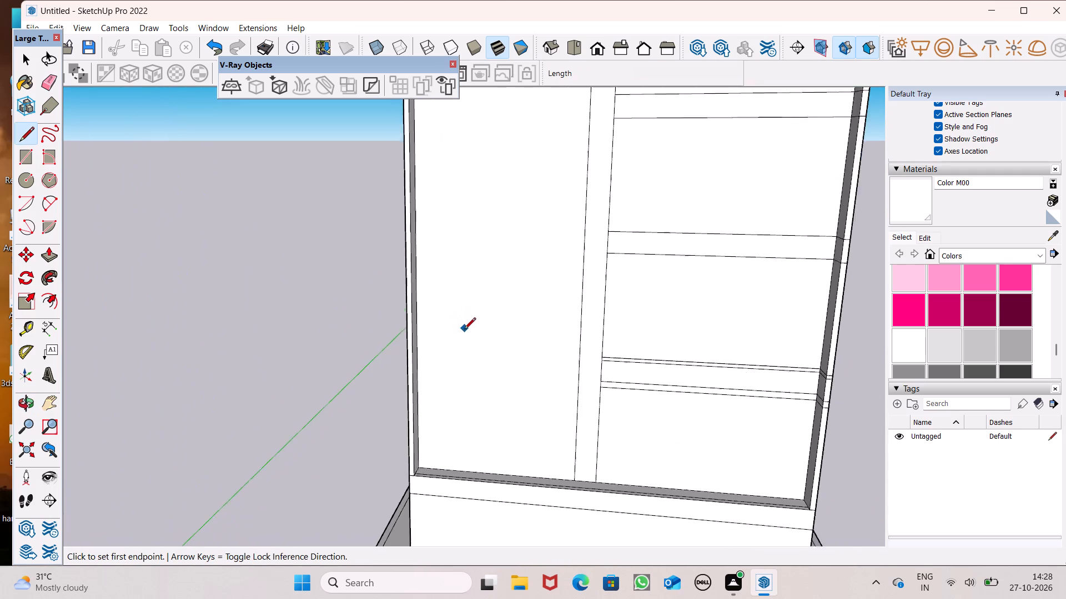
{"action": "scroll", "coordinate": [464, 330], "scroll_direction": "up", "scroll_amount": 2}
{"action": "scroll", "coordinate": [536, 292], "scroll_direction": "down", "scroll_amount": 6}
{"action": "scroll", "coordinate": [491, 394], "scroll_direction": "up", "scroll_amount": 6}
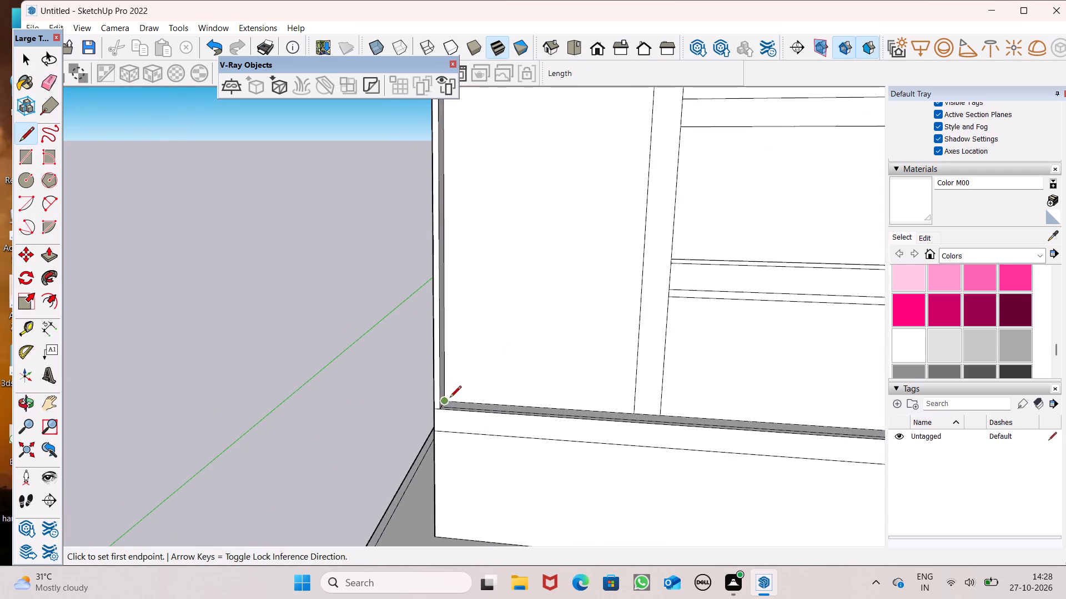
{"action": "scroll", "coordinate": [450, 398], "scroll_direction": "up", "scroll_amount": 5}
{"action": "left_click", "coordinate": [459, 405]}
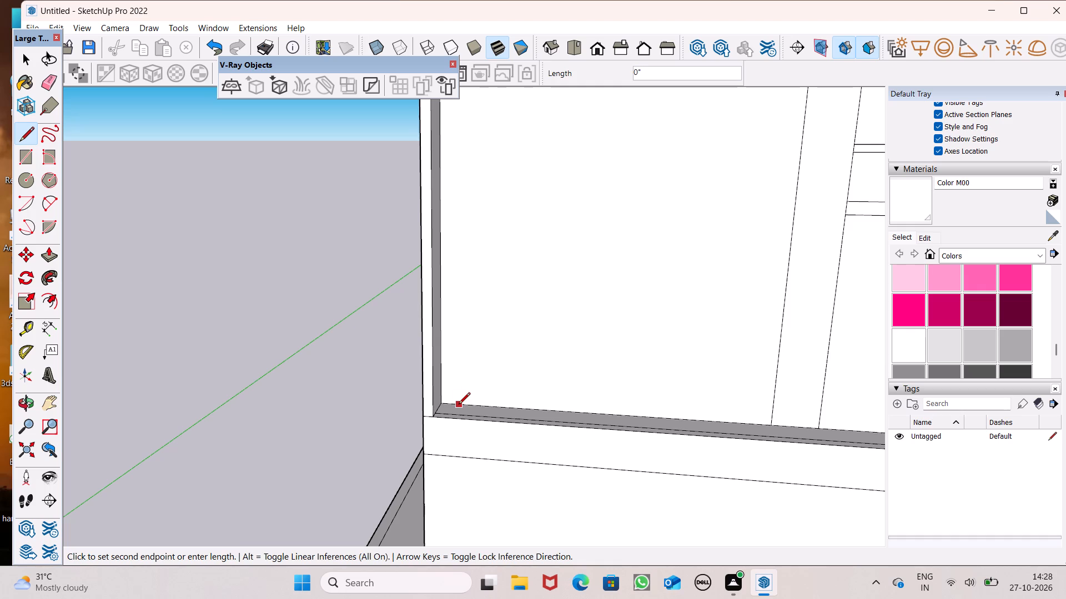
{"action": "scroll", "coordinate": [472, 321], "scroll_direction": "down", "scroll_amount": 7}
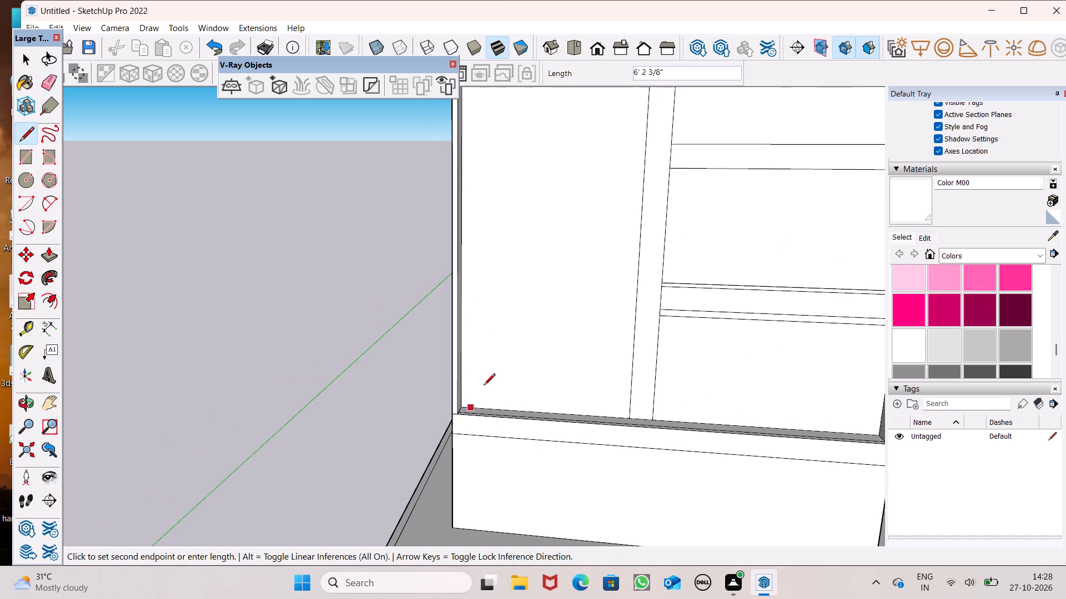
{"action": "scroll", "coordinate": [484, 386], "scroll_direction": "down", "scroll_amount": 8}
{"action": "scroll", "coordinate": [479, 216], "scroll_direction": "up", "scroll_amount": 6}
{"action": "scroll", "coordinate": [479, 153], "scroll_direction": "up", "scroll_amount": 5}
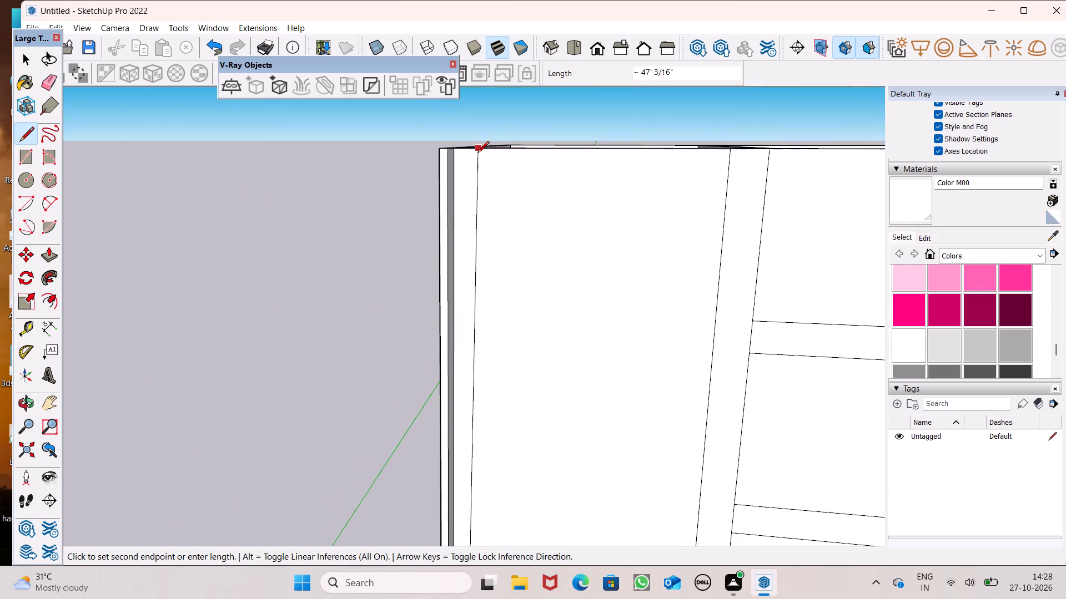
{"action": "left_click", "coordinate": [471, 153]}
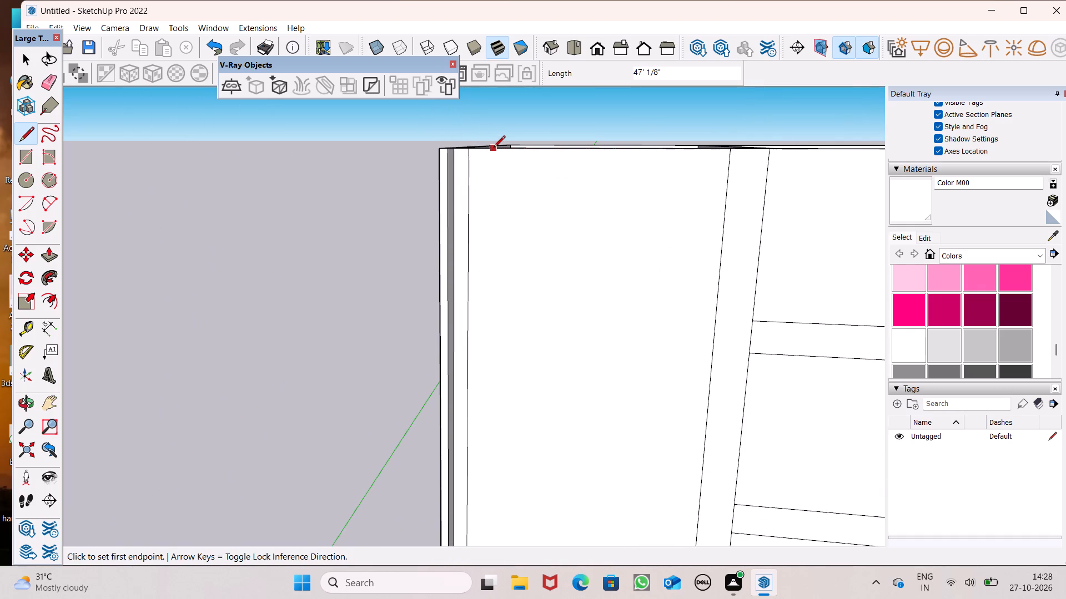
Draw a second vertical line about 47' long, slightly inward of and parallel to the one near the outer edge.
{"action": "left_click", "coordinate": [498, 149]}
{"action": "scroll", "coordinate": [506, 158], "scroll_direction": "down", "scroll_amount": 4}
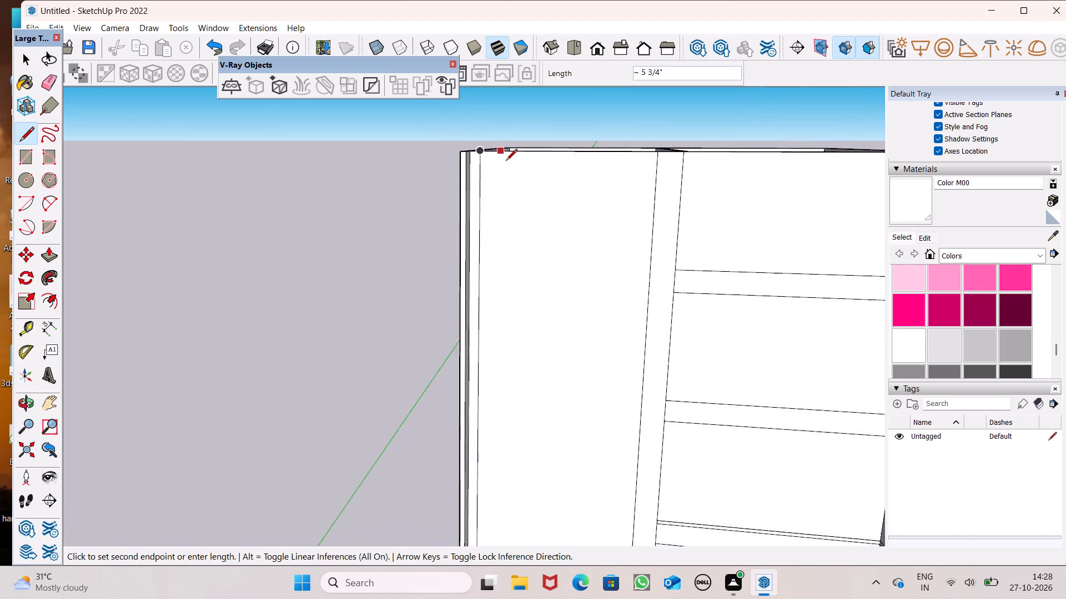
{"action": "scroll", "coordinate": [506, 161], "scroll_direction": "down", "scroll_amount": 2}
{"action": "scroll", "coordinate": [522, 222], "scroll_direction": "down", "scroll_amount": 4}
{"action": "scroll", "coordinate": [520, 422], "scroll_direction": "up", "scroll_amount": 2}
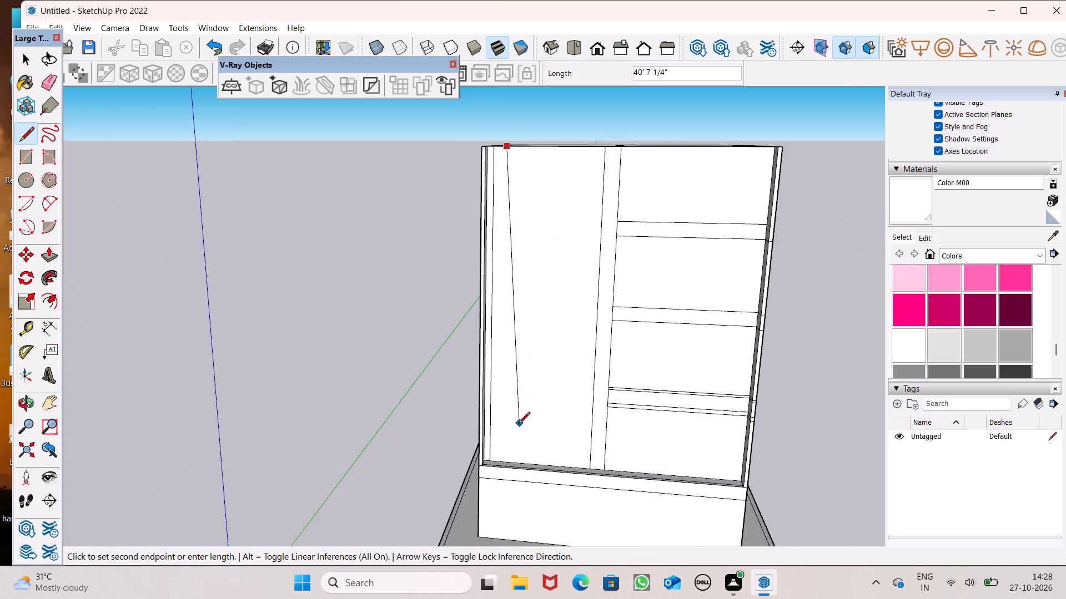
{"action": "scroll", "coordinate": [519, 424], "scroll_direction": "up", "scroll_amount": 5}
{"action": "scroll", "coordinate": [492, 481], "scroll_direction": "up", "scroll_amount": 4}
{"action": "left_click", "coordinate": [490, 481]}
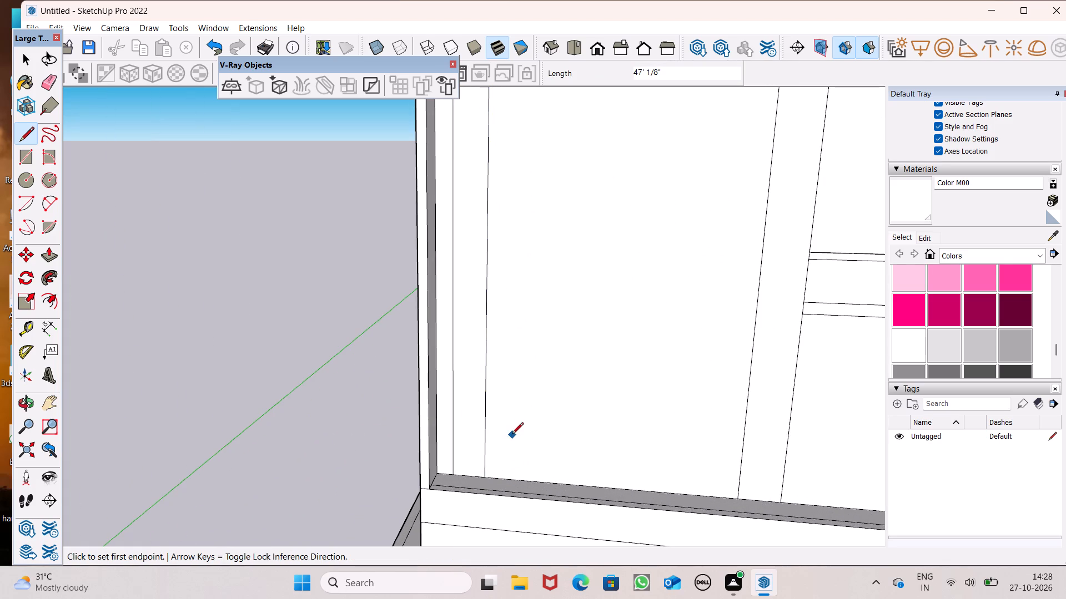
Draw two horizontal lines about 17' 2" long near the undivided half's top, from the outermost vertical line to the banded half's border.
{"action": "scroll", "coordinate": [516, 461], "scroll_direction": "down", "scroll_amount": 11}
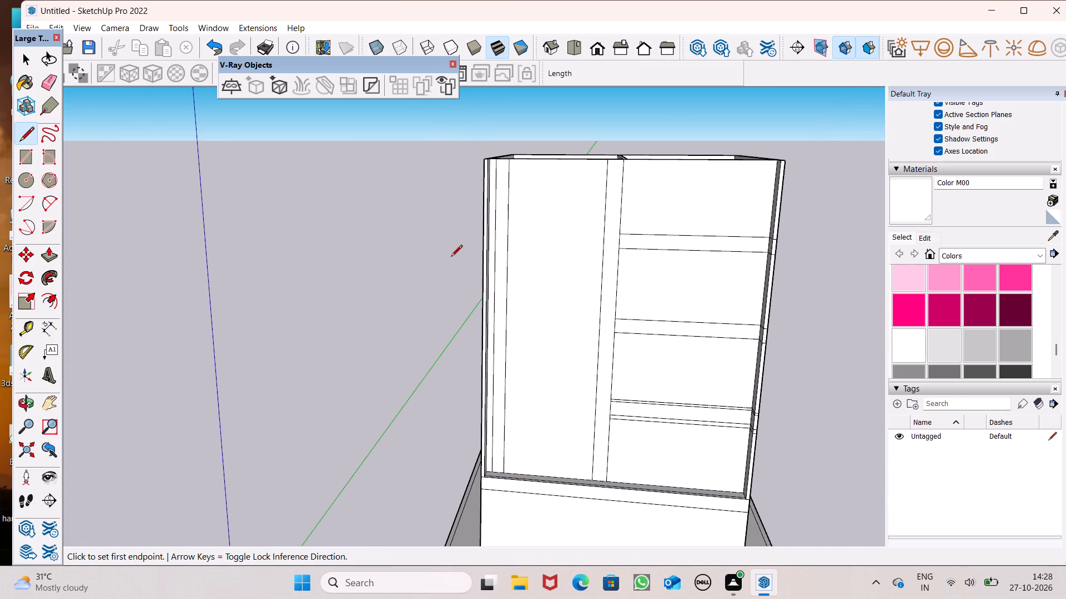
{"action": "scroll", "coordinate": [522, 208], "scroll_direction": "up", "scroll_amount": 7}
{"action": "scroll", "coordinate": [465, 195], "scroll_direction": "up", "scroll_amount": 4}
{"action": "scroll", "coordinate": [461, 219], "scroll_direction": "down", "scroll_amount": 7}
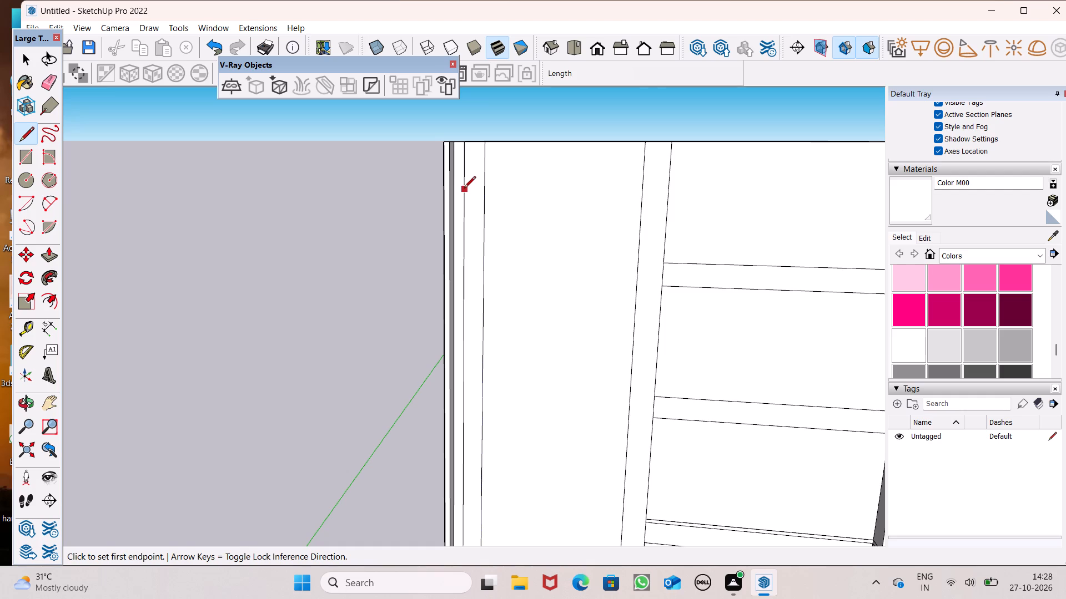
{"action": "left_click", "coordinate": [464, 189]}
{"action": "left_click", "coordinate": [667, 189]}
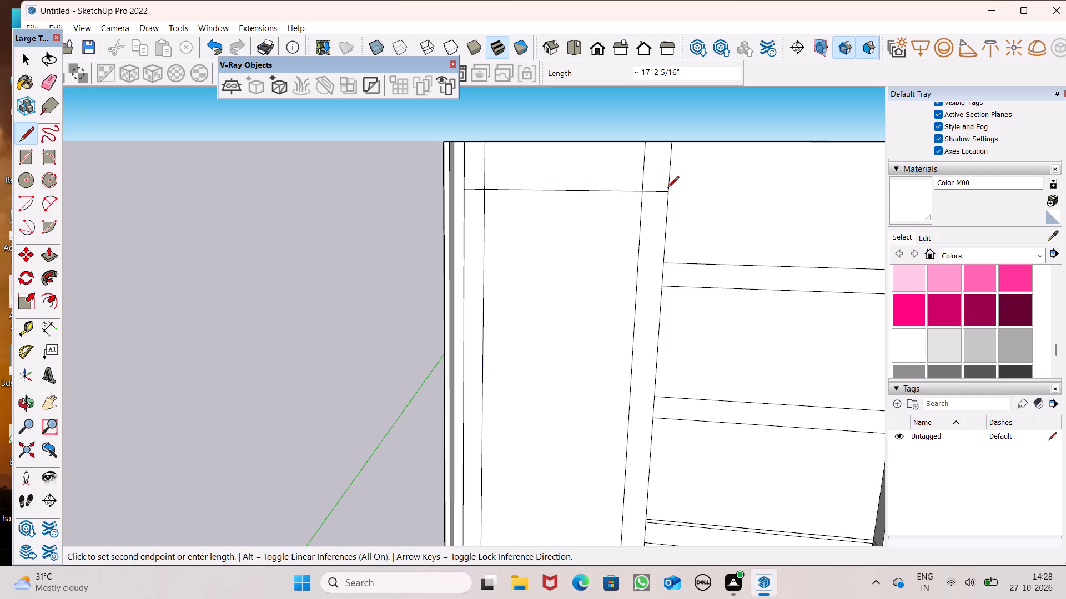
{"action": "left_click", "coordinate": [465, 220]}
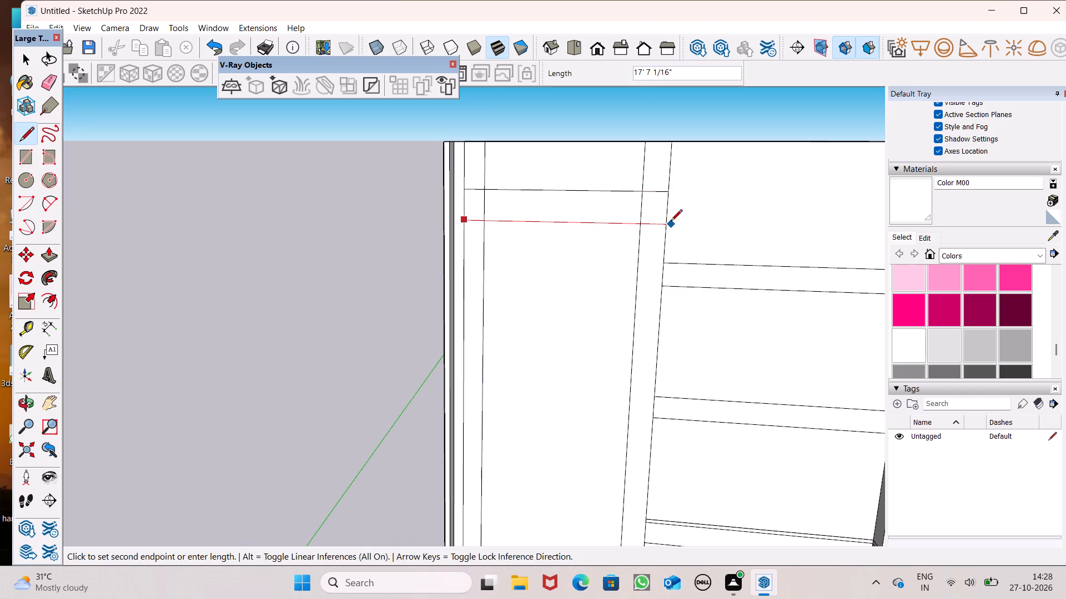
{"action": "left_click", "coordinate": [668, 221]}
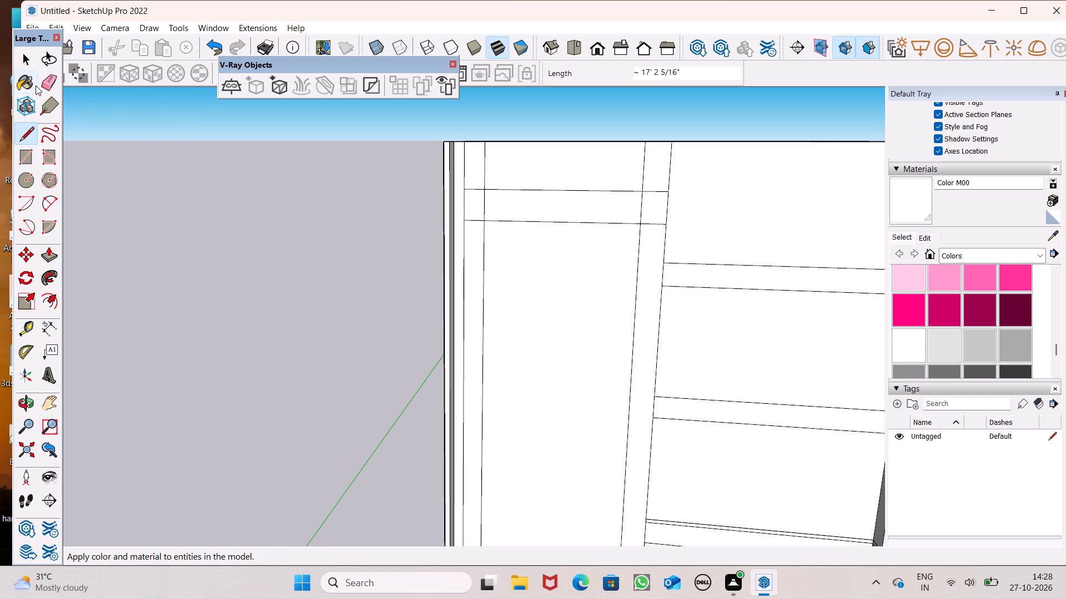
Erase the pieces of the three new vertical lines that extend above the upper horizontal line.
{"action": "left_click_drag", "start_coordinate": [36, 85], "coordinate": [42, 84]}
{"action": "scroll", "coordinate": [406, 98], "scroll_direction": "up", "scroll_amount": 4}
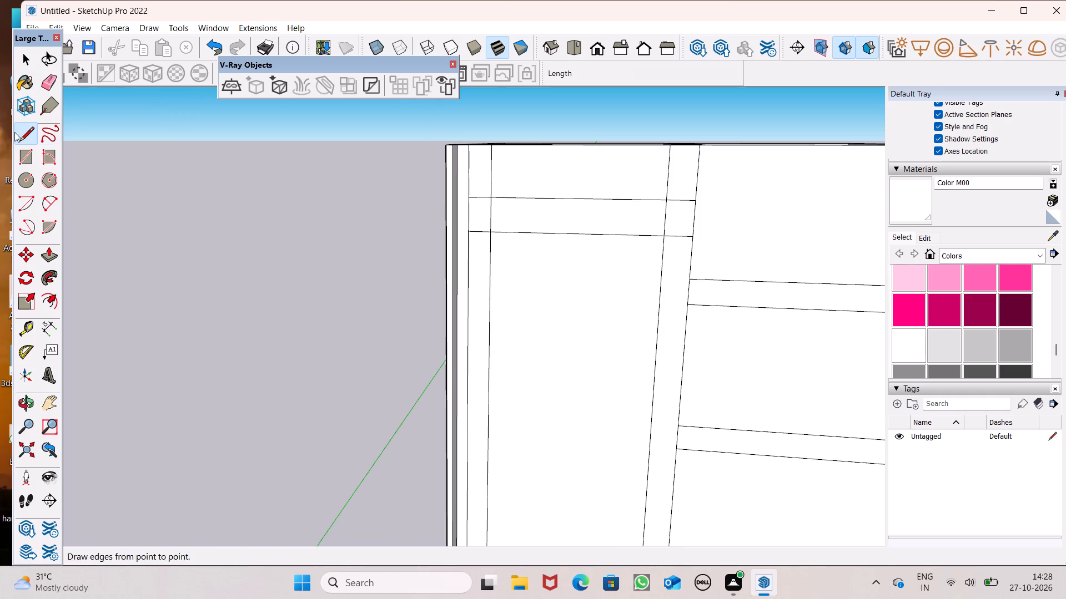
{"action": "left_click", "coordinate": [44, 83]}
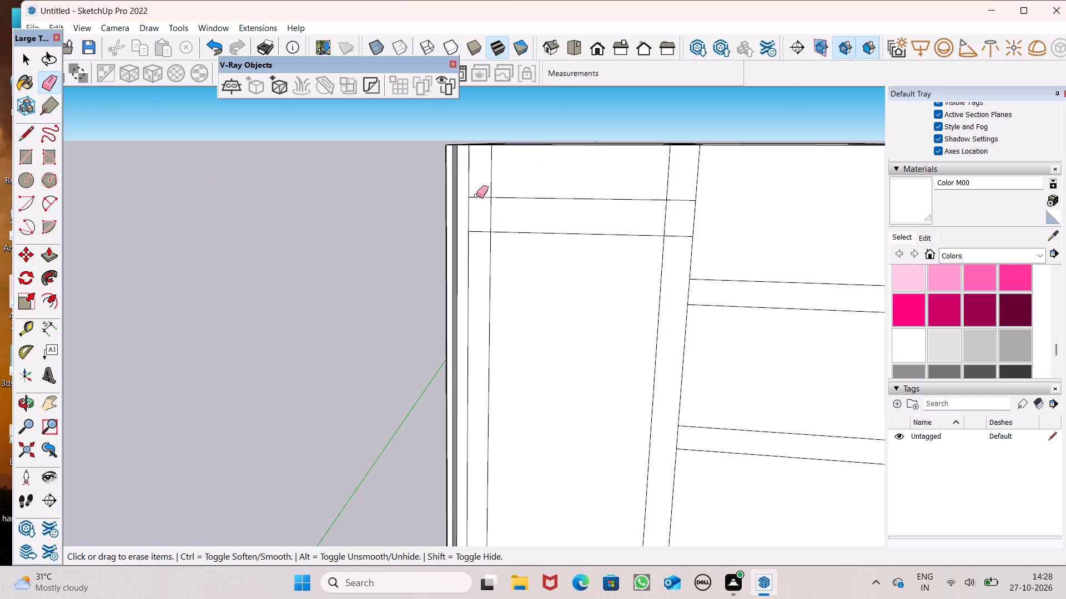
{"action": "left_click_drag", "start_coordinate": [457, 190], "coordinate": [502, 182]}
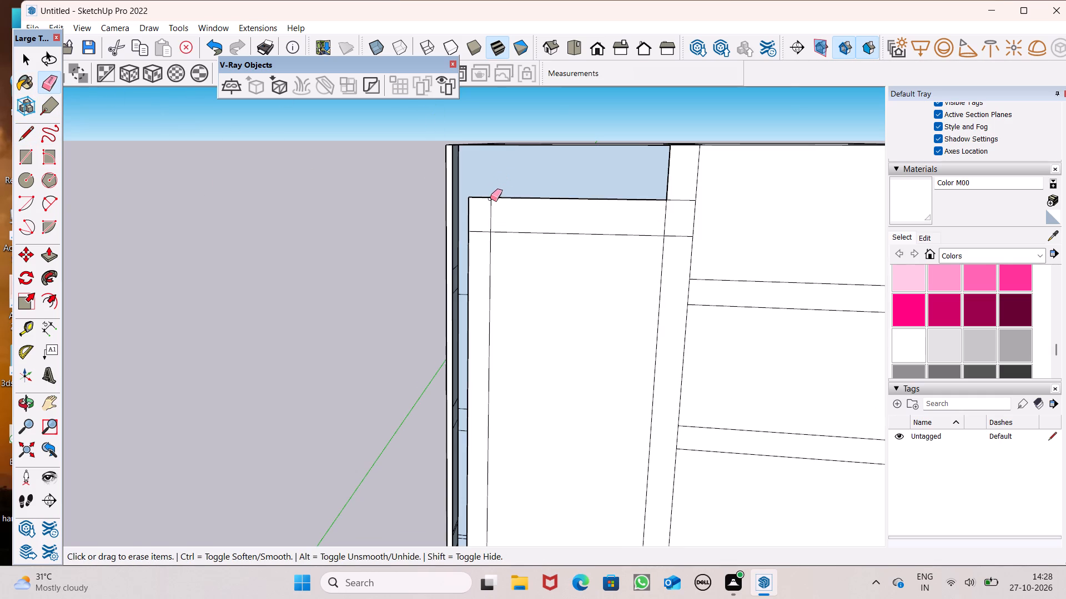
{"action": "key", "text": "ctrl+z"}
{"action": "scroll", "coordinate": [495, 190], "scroll_direction": "up", "scroll_amount": 6}
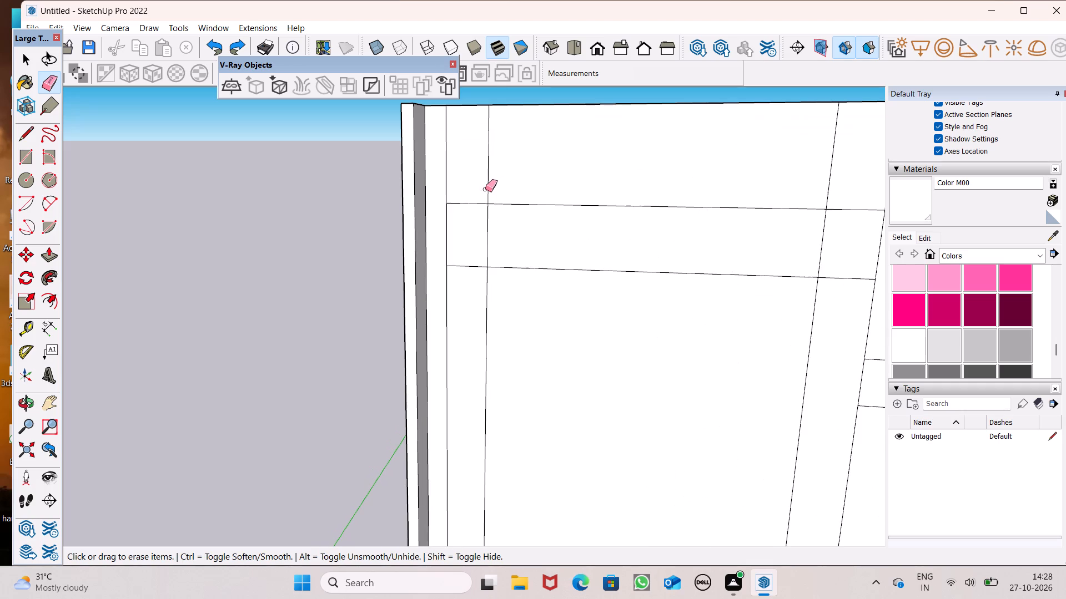
{"action": "left_click_drag", "start_coordinate": [485, 188], "coordinate": [485, 178]}
{"action": "left_click_drag", "start_coordinate": [498, 172], "coordinate": [484, 172]}
{"action": "left_click", "coordinate": [446, 169]}
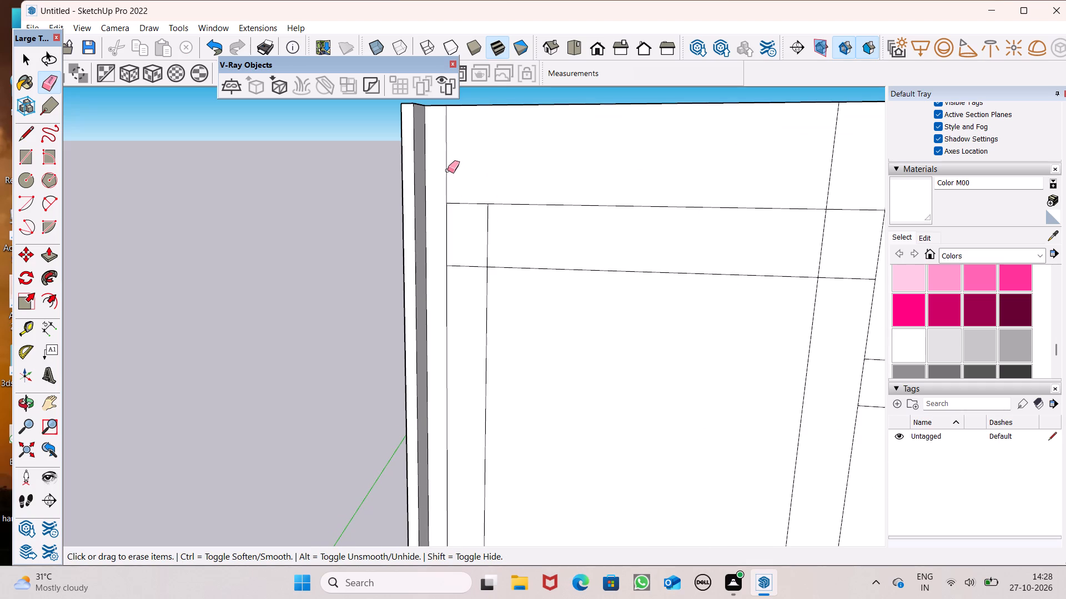
{"action": "scroll", "coordinate": [532, 163], "scroll_direction": "down", "scroll_amount": 3}
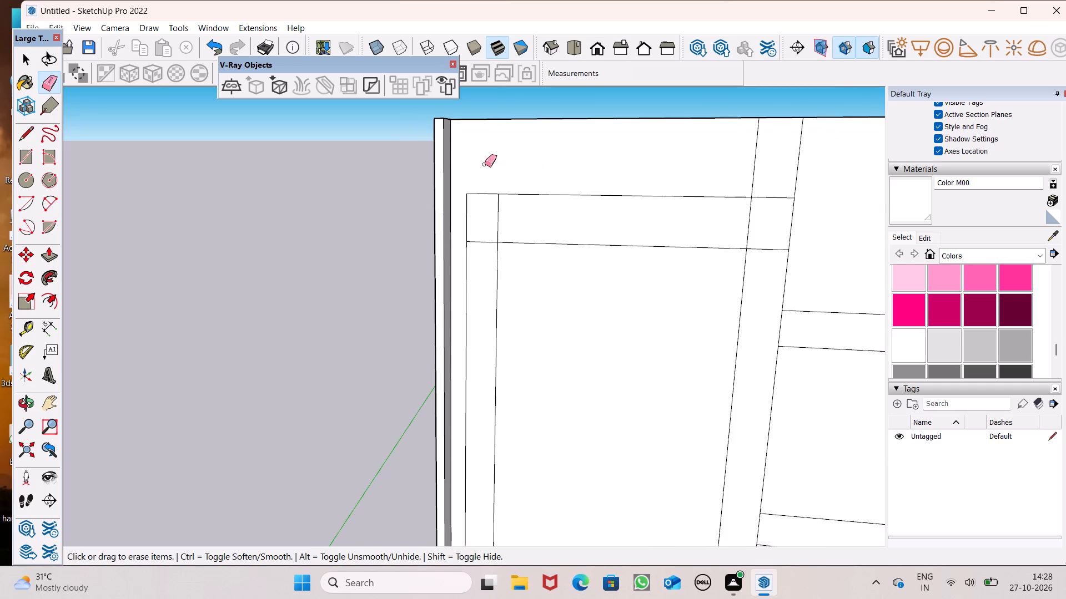
{"action": "left_click", "coordinate": [756, 182]}
{"action": "left_click", "coordinate": [755, 177]}
Erase the crossing line pieces at both upper corners of the strips so they form one continuous frame around the inner panel.
{"action": "scroll", "coordinate": [605, 177], "scroll_direction": "down", "scroll_amount": 7}
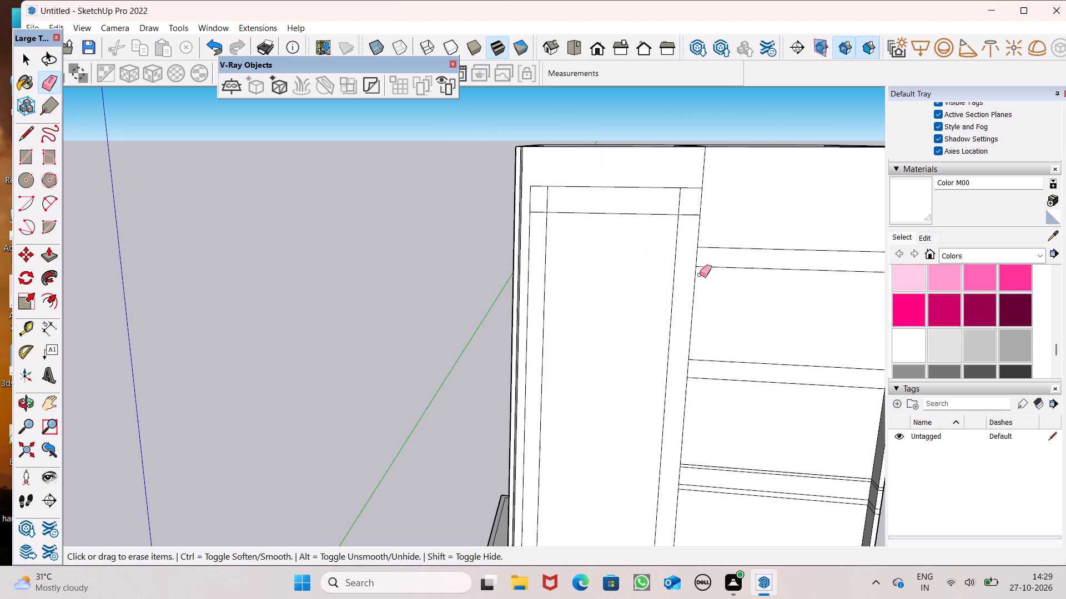
{"action": "scroll", "coordinate": [712, 321], "scroll_direction": "up", "scroll_amount": 6}
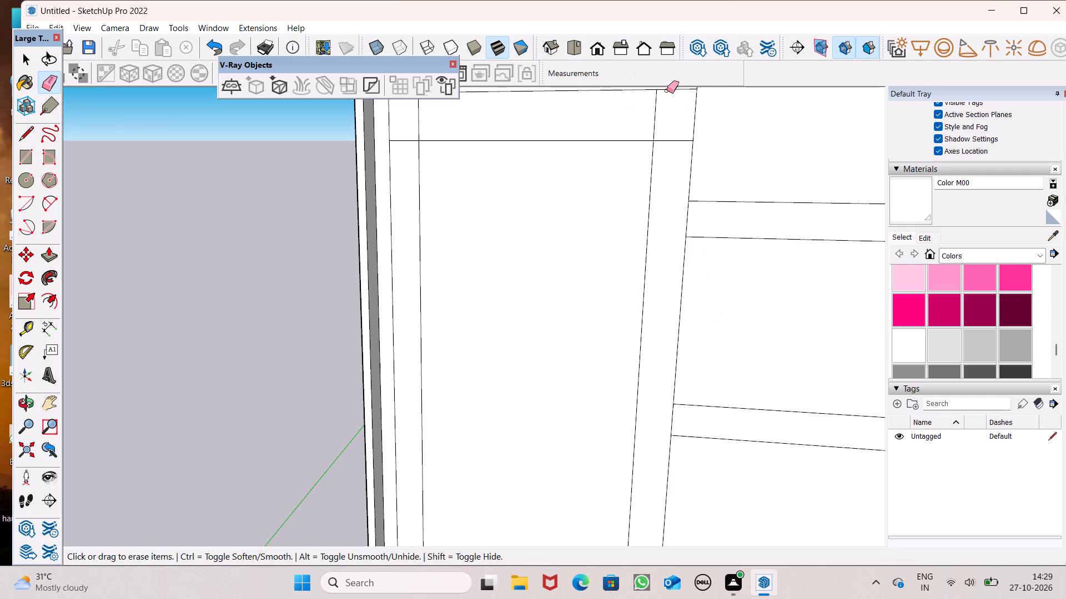
{"action": "left_click_drag", "start_coordinate": [651, 118], "coordinate": [665, 152]}
{"action": "scroll", "coordinate": [668, 199], "scroll_direction": "down", "scroll_amount": 7}
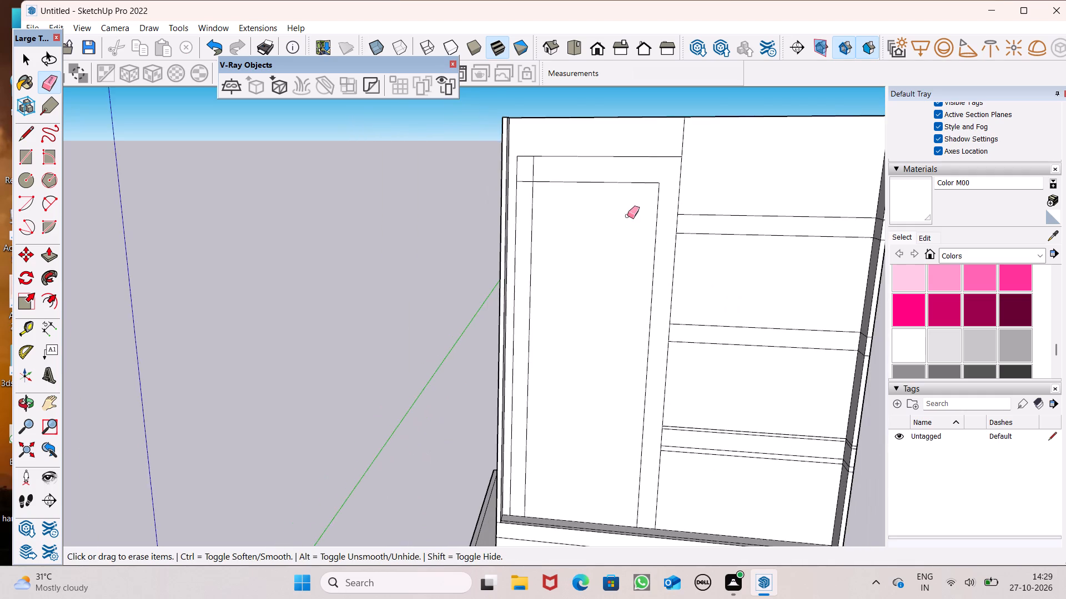
{"action": "scroll", "coordinate": [607, 207], "scroll_direction": "up", "scroll_amount": 6}
{"action": "left_click_drag", "start_coordinate": [500, 144], "coordinate": [477, 168]}
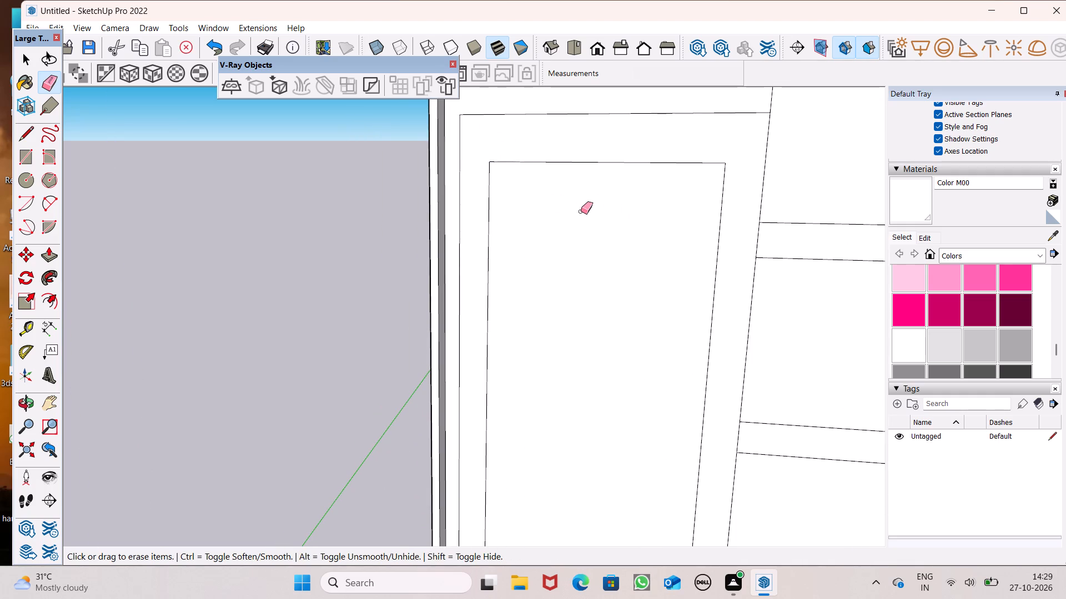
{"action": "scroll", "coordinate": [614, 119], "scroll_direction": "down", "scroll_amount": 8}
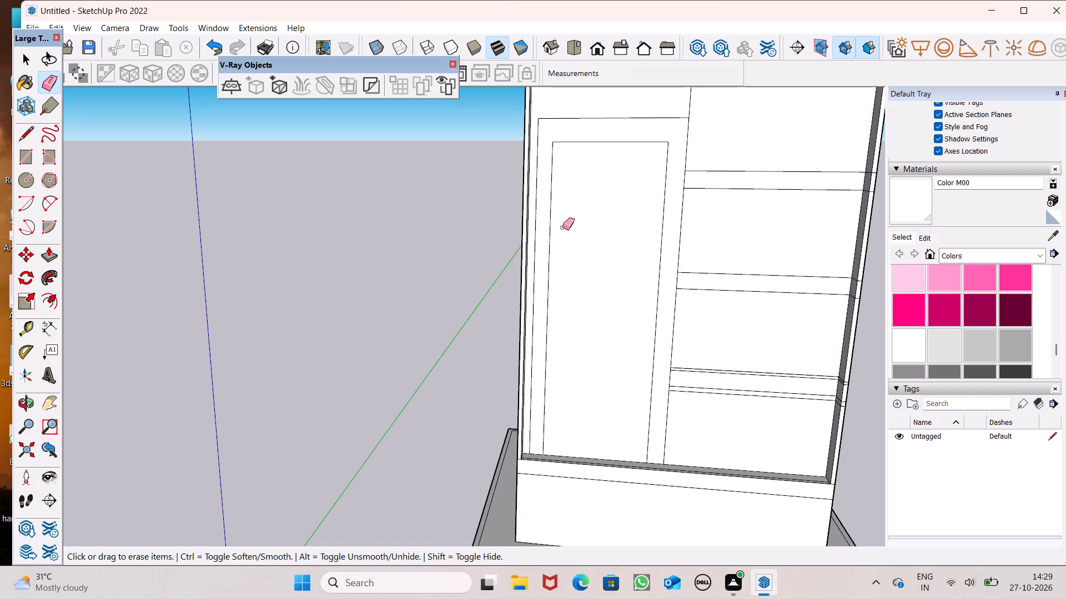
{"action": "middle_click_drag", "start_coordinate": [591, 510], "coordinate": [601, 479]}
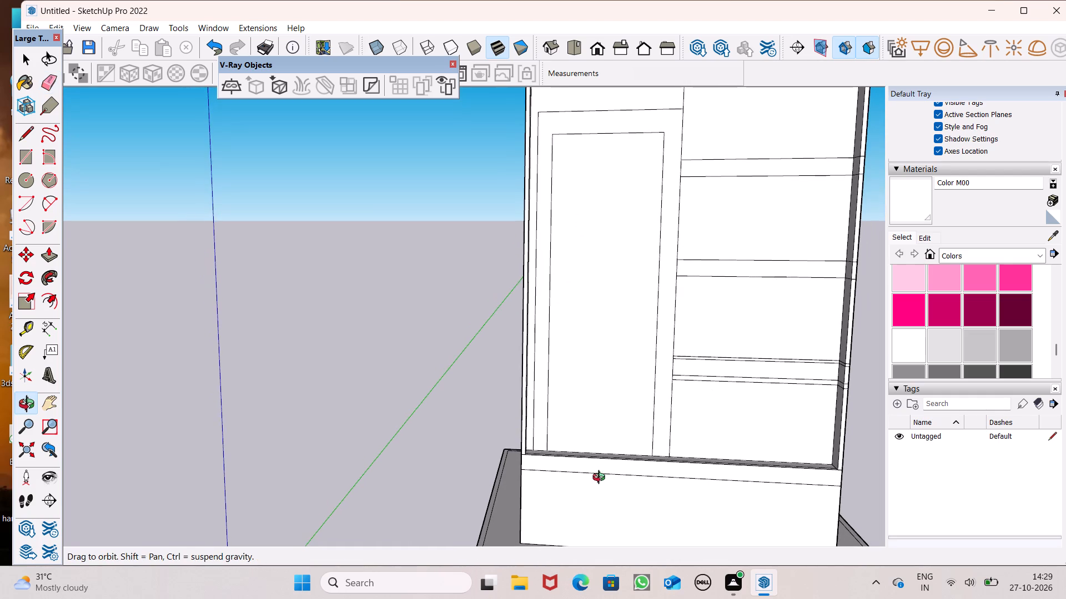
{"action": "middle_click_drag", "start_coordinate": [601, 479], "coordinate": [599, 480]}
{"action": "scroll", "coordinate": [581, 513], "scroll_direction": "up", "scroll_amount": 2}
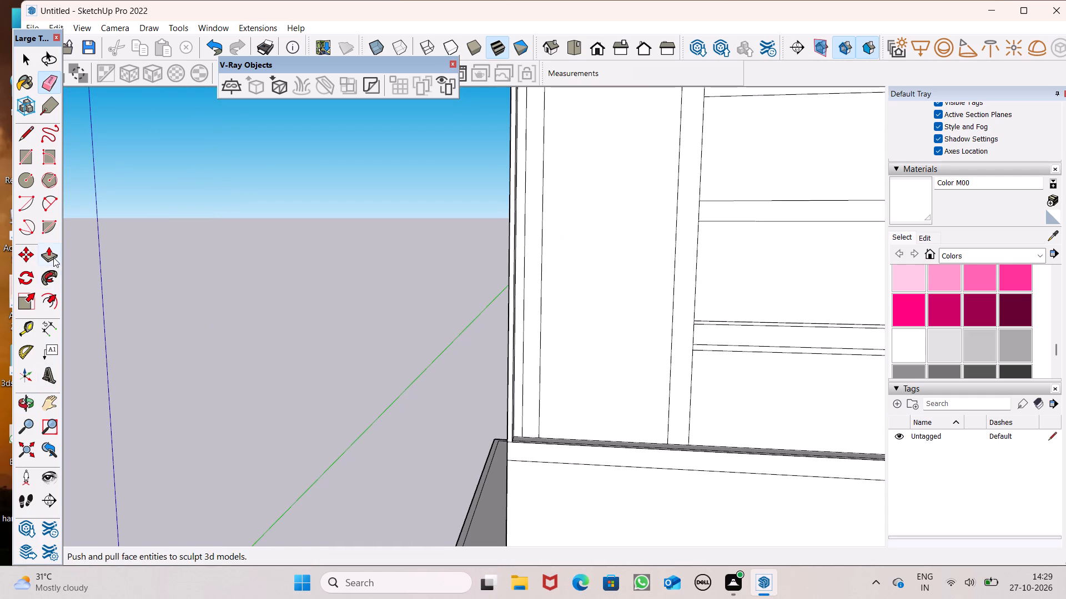
Push/Pull the narrow front band just above the ground-floor base outward about 1' 4 11/16" as a projecting ledge.
{"action": "left_click", "coordinate": [54, 257]}
{"action": "scroll", "coordinate": [696, 367], "scroll_direction": "down", "scroll_amount": 2}
{"action": "middle_click_drag", "start_coordinate": [630, 436], "coordinate": [666, 499]}
{"action": "scroll", "coordinate": [539, 493], "scroll_direction": "up", "scroll_amount": 6}
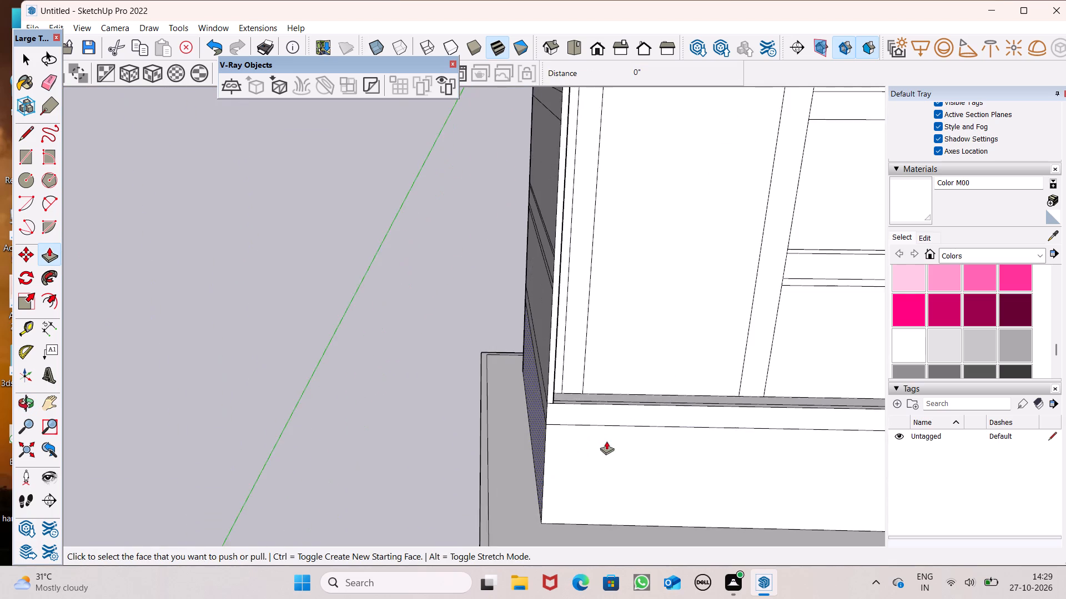
{"action": "scroll", "coordinate": [483, 395], "scroll_direction": "down", "scroll_amount": 3}
{"action": "middle_click_drag", "start_coordinate": [637, 414], "coordinate": [619, 486]}
{"action": "scroll", "coordinate": [621, 486], "scroll_direction": "up", "scroll_amount": 3}
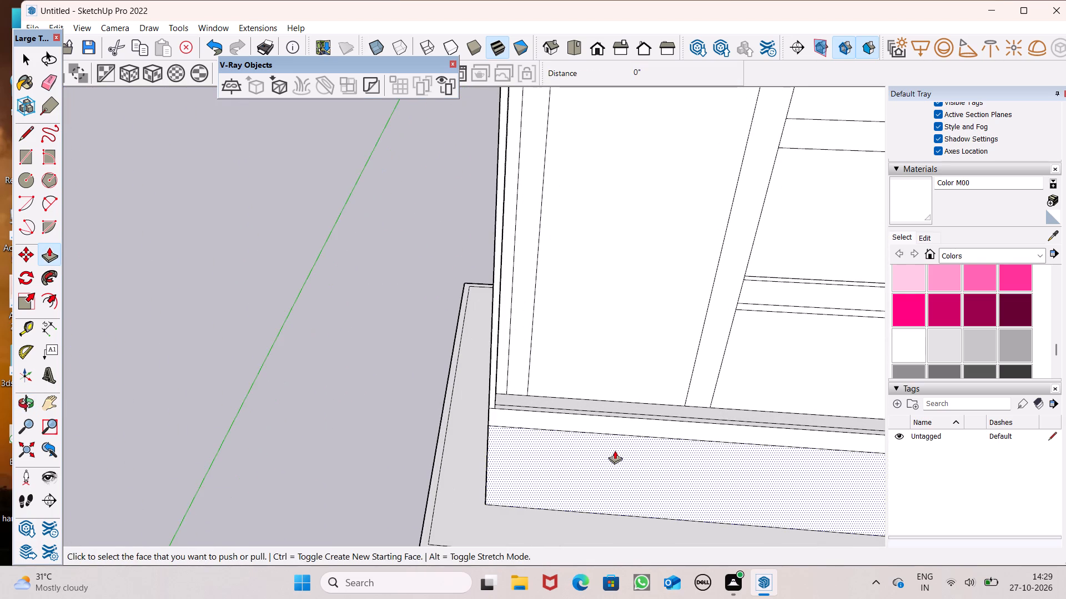
{"action": "left_click_drag", "start_coordinate": [600, 422], "coordinate": [600, 434]}
Extrude the tall facade frame around the inner panel outward about 3' 8".
{"action": "scroll", "coordinate": [506, 440], "scroll_direction": "down", "scroll_amount": 4}
{"action": "scroll", "coordinate": [442, 377], "scroll_direction": "down", "scroll_amount": 3}
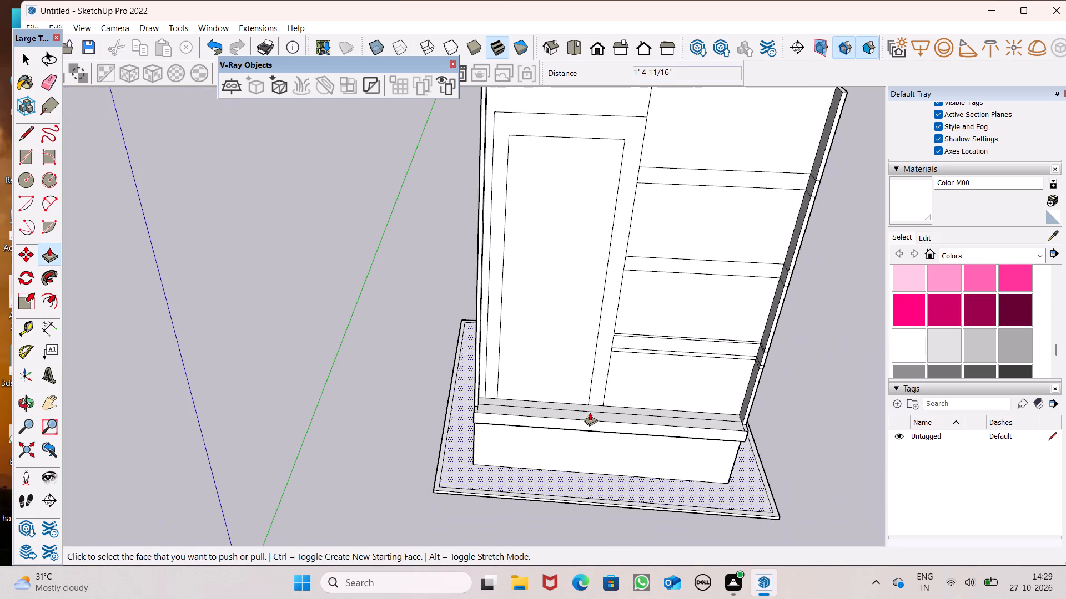
{"action": "left_click_drag", "start_coordinate": [597, 373], "coordinate": [601, 390]}
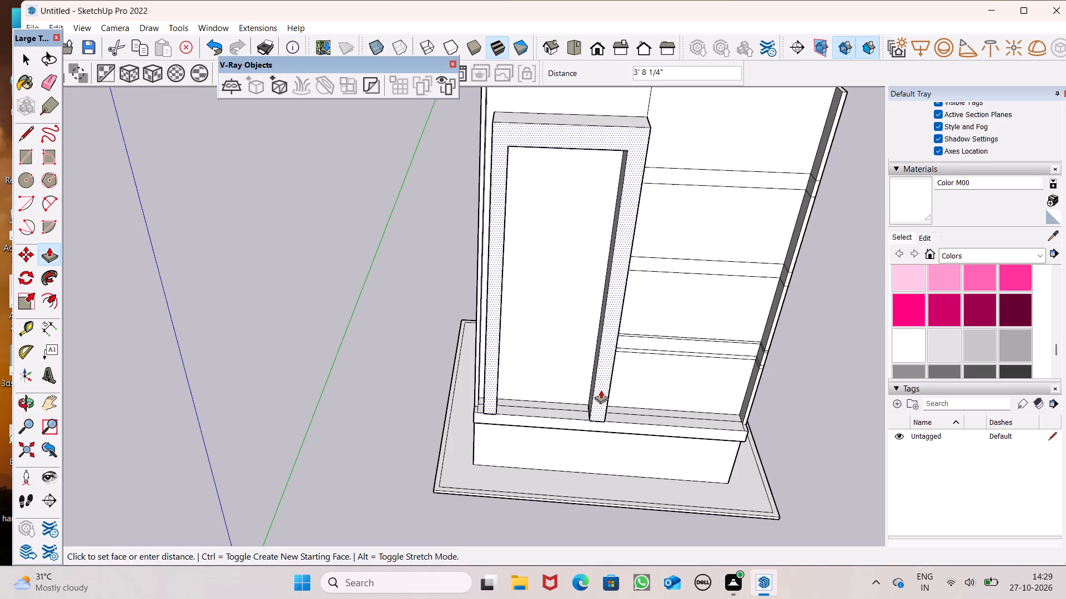
{"action": "left_click_drag", "start_coordinate": [601, 390], "coordinate": [600, 390]}
Push the frame's front face back 3 7/8" to sit flush with the ledge's front edge.
{"action": "scroll", "coordinate": [606, 426], "scroll_direction": "up", "scroll_amount": 1}
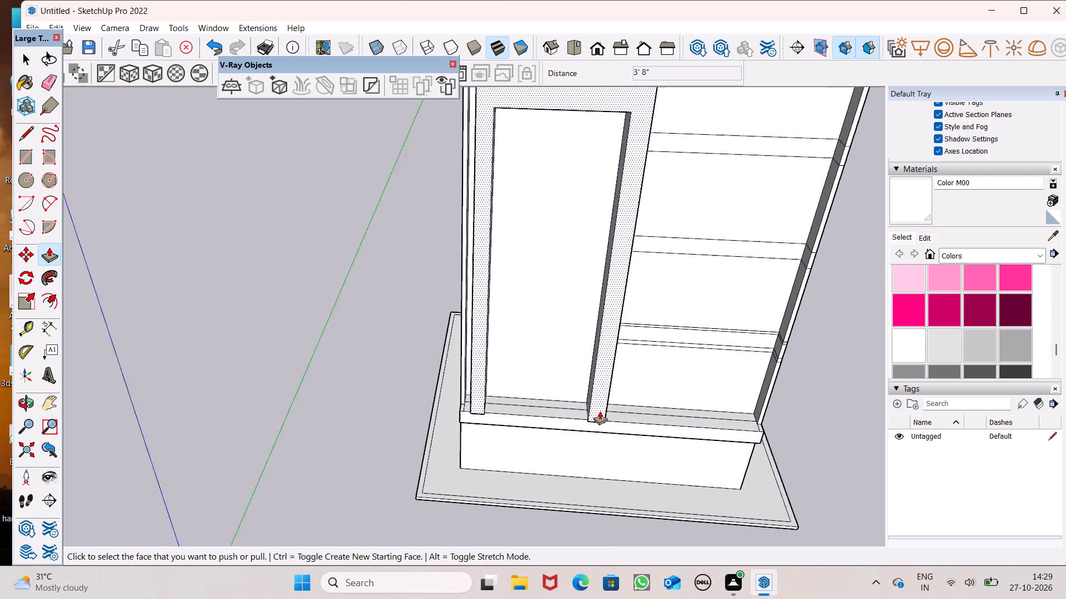
{"action": "scroll", "coordinate": [600, 411], "scroll_direction": "up", "scroll_amount": 4}
{"action": "middle_click_drag", "start_coordinate": [633, 434], "coordinate": [464, 365]}
{"action": "scroll", "coordinate": [468, 364], "scroll_direction": "up", "scroll_amount": 1}
{"action": "scroll", "coordinate": [468, 444], "scroll_direction": "up", "scroll_amount": 5}
{"action": "left_click_drag", "start_coordinate": [524, 428], "coordinate": [557, 448]}
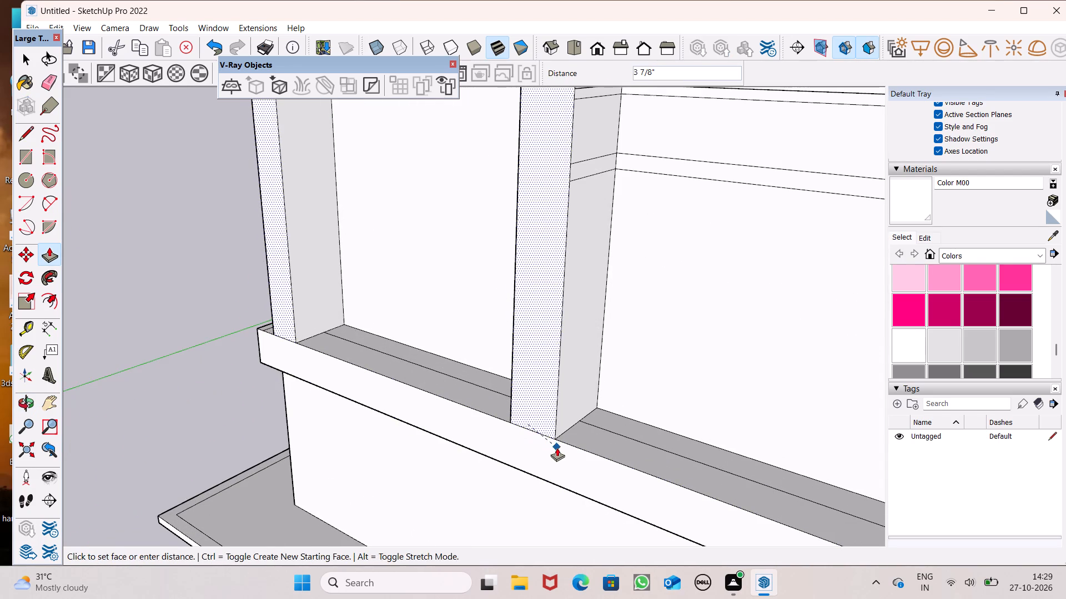
{"action": "left_click_drag", "start_coordinate": [557, 448], "coordinate": [563, 454]}
Draw a line about 3' 4" long across the inner side of the frame's outer leg, a little above the ledge.
{"action": "scroll", "coordinate": [633, 444], "scroll_direction": "down", "scroll_amount": 13}
{"action": "middle_click_drag", "start_coordinate": [631, 443], "coordinate": [780, 408]}
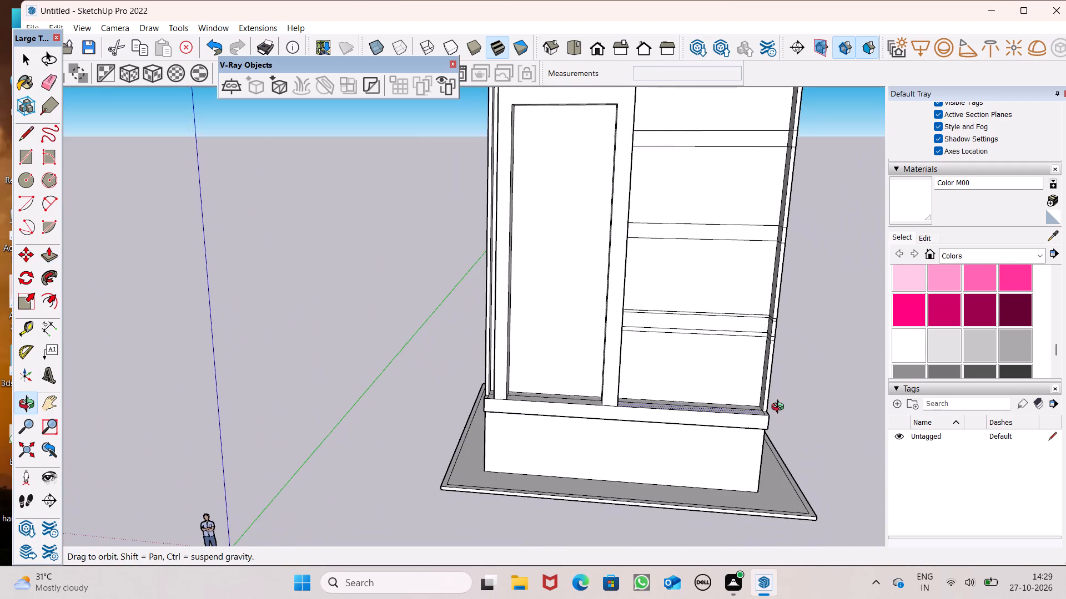
{"action": "middle_click_drag", "start_coordinate": [780, 408], "coordinate": [791, 388]}
{"action": "scroll", "coordinate": [725, 417], "scroll_direction": "up", "scroll_amount": 6}
{"action": "scroll", "coordinate": [506, 392], "scroll_direction": "up", "scroll_amount": 5}
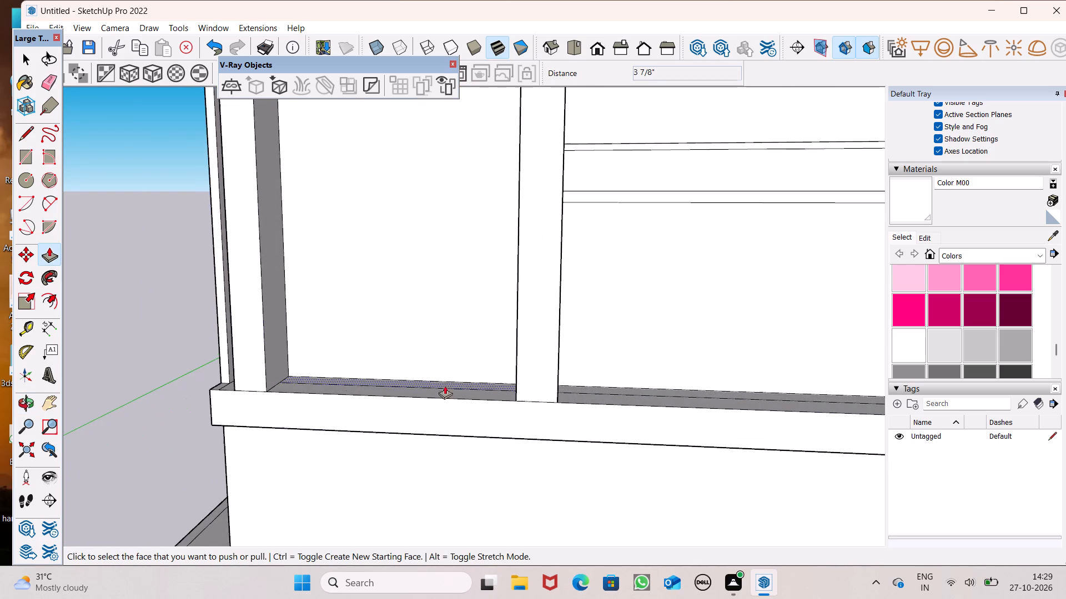
{"action": "scroll", "coordinate": [320, 377], "scroll_direction": "down", "scroll_amount": 4}
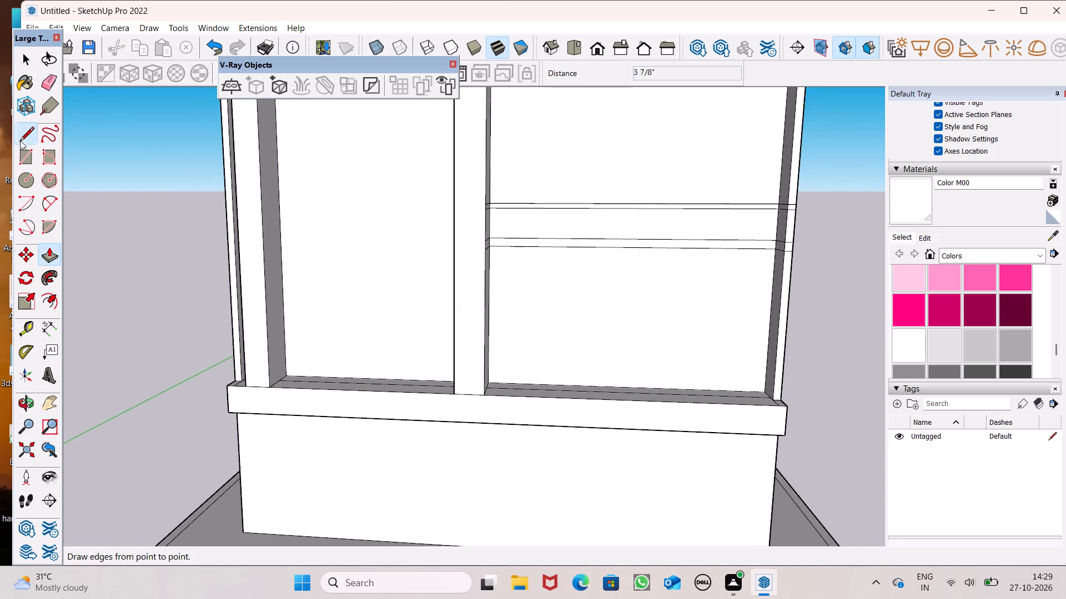
{"action": "left_click", "coordinate": [20, 140]}
{"action": "scroll", "coordinate": [242, 309], "scroll_direction": "up", "scroll_amount": 6}
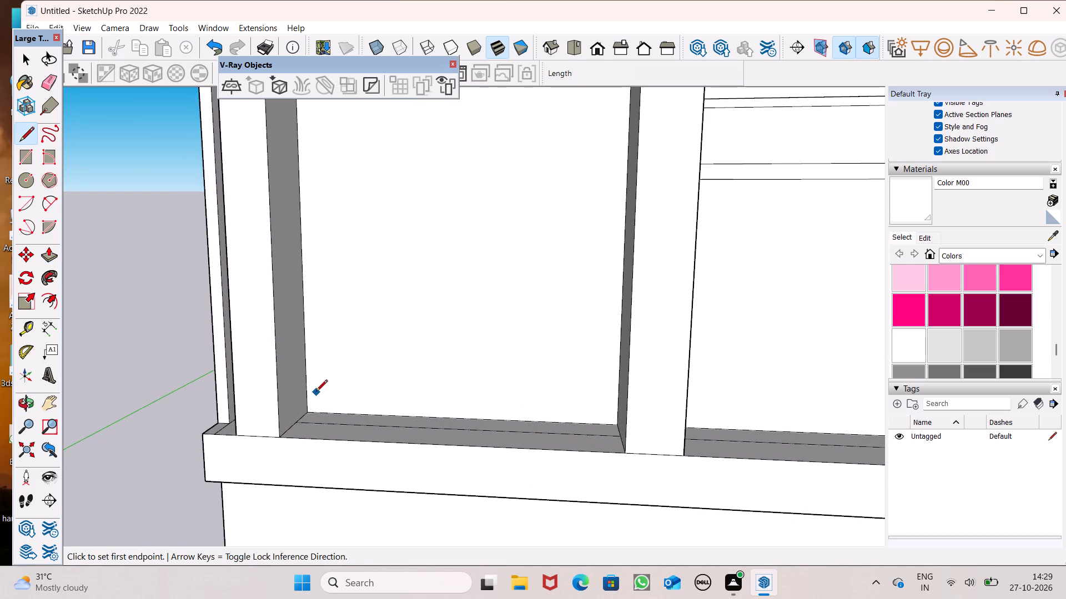
{"action": "scroll", "coordinate": [316, 392], "scroll_direction": "down", "scroll_amount": 3}
{"action": "scroll", "coordinate": [318, 409], "scroll_direction": "up", "scroll_amount": 1}
{"action": "middle_click_drag", "start_coordinate": [318, 409], "coordinate": [333, 468]}
{"action": "scroll", "coordinate": [326, 387], "scroll_direction": "down", "scroll_amount": 4}
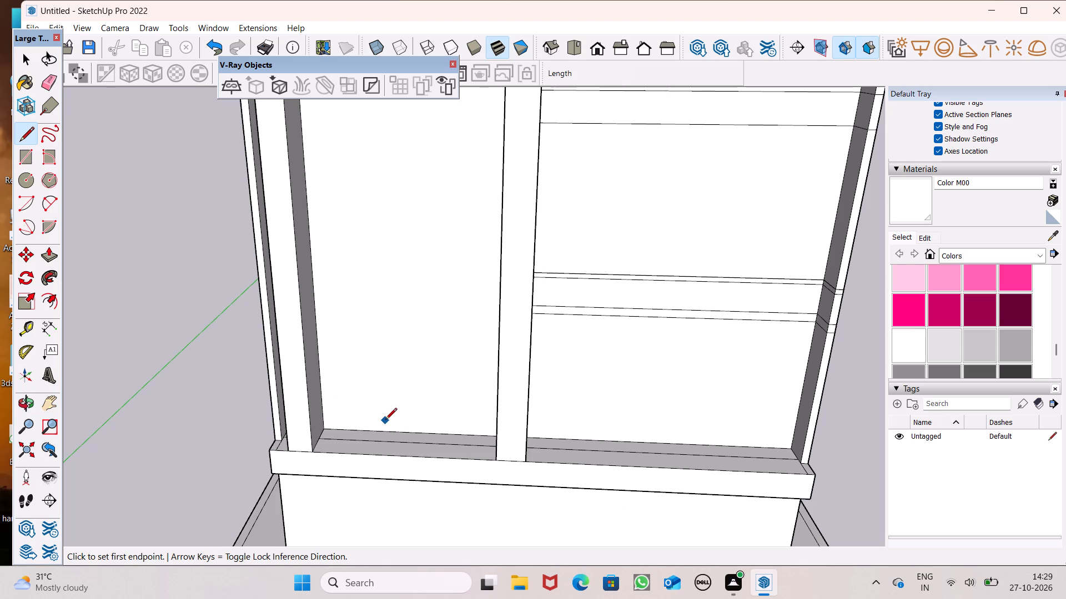
{"action": "scroll", "coordinate": [366, 448], "scroll_direction": "up", "scroll_amount": 6}
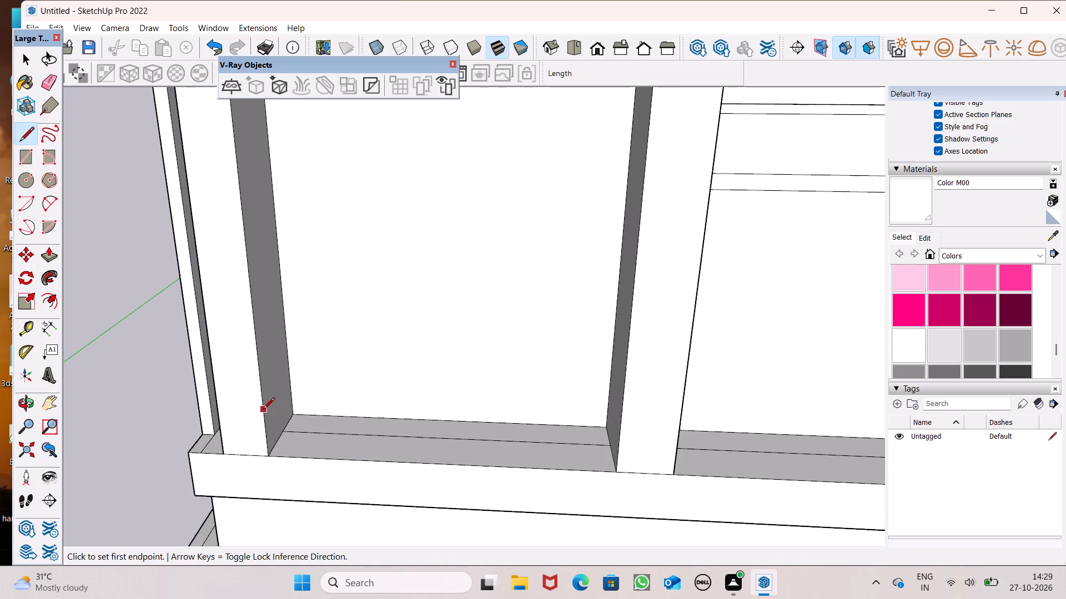
{"action": "left_click", "coordinate": [263, 410]}
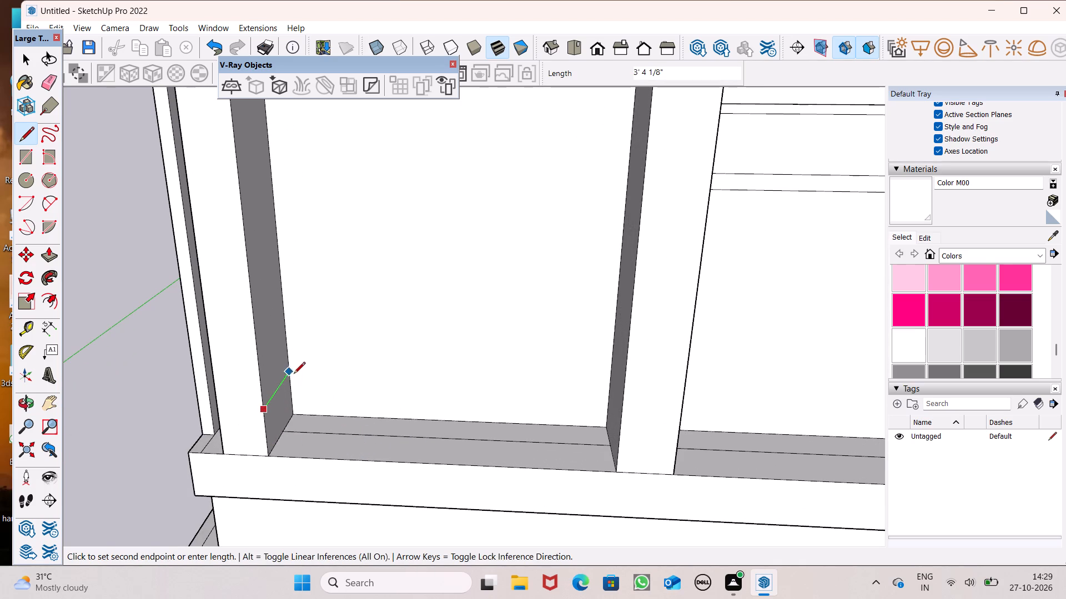
{"action": "left_click", "coordinate": [294, 374]}
Push/Pull the small face below that line about 13' 3 11/16" across to the opposite leg, closing the frame's bottom.
{"action": "left_click", "coordinate": [52, 252]}
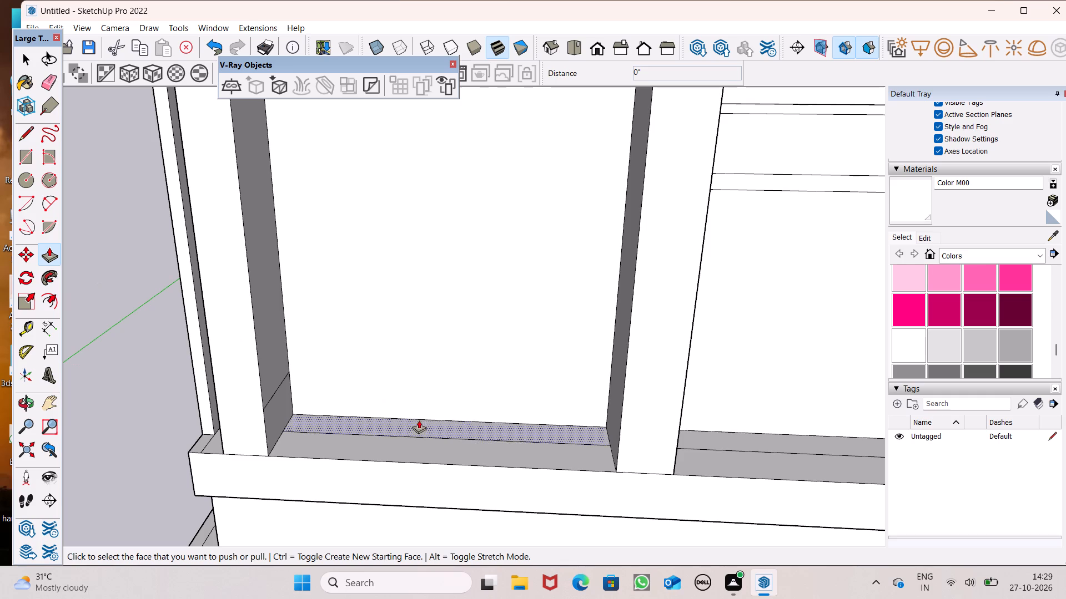
{"action": "left_click_drag", "start_coordinate": [270, 411], "coordinate": [622, 430]}
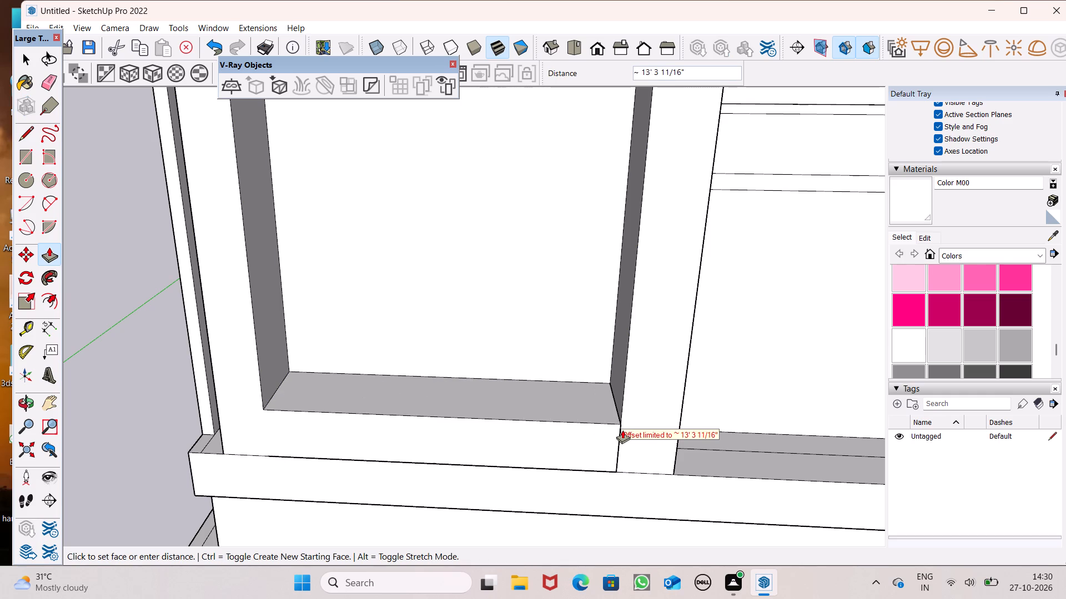
{"action": "left_click_drag", "start_coordinate": [622, 430], "coordinate": [622, 432]}
Push the ledge's front face back about 8 1/2" so the facade frame stands in front of it.
{"action": "scroll", "coordinate": [444, 404], "scroll_direction": "down", "scroll_amount": 6}
{"action": "scroll", "coordinate": [438, 353], "scroll_direction": "down", "scroll_amount": 7}
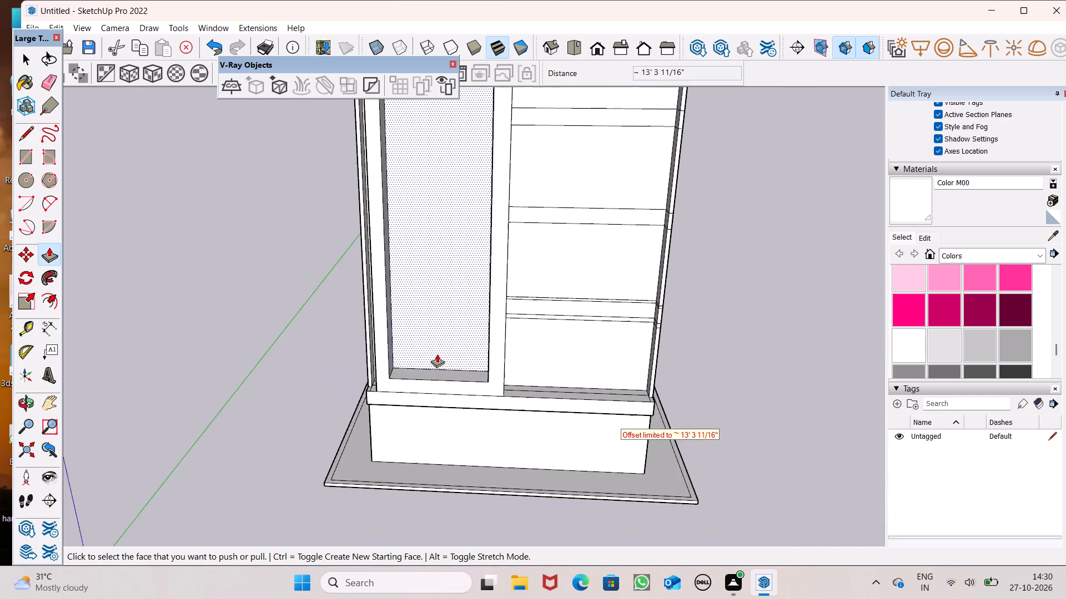
{"action": "middle_click_drag", "start_coordinate": [438, 382], "coordinate": [376, 301]}
{"action": "scroll", "coordinate": [438, 364], "scroll_direction": "up", "scroll_amount": 1}
{"action": "scroll", "coordinate": [376, 301], "scroll_direction": "down", "scroll_amount": 5}
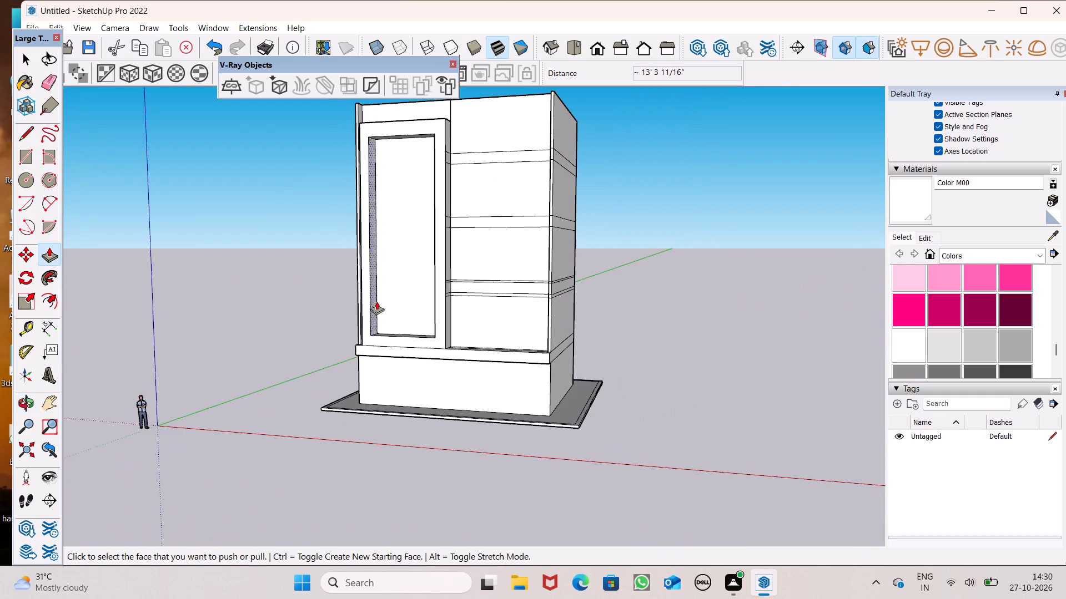
{"action": "middle_click_drag", "start_coordinate": [394, 344], "coordinate": [418, 381]}
{"action": "middle_click_drag", "start_coordinate": [406, 369], "coordinate": [602, 496]}
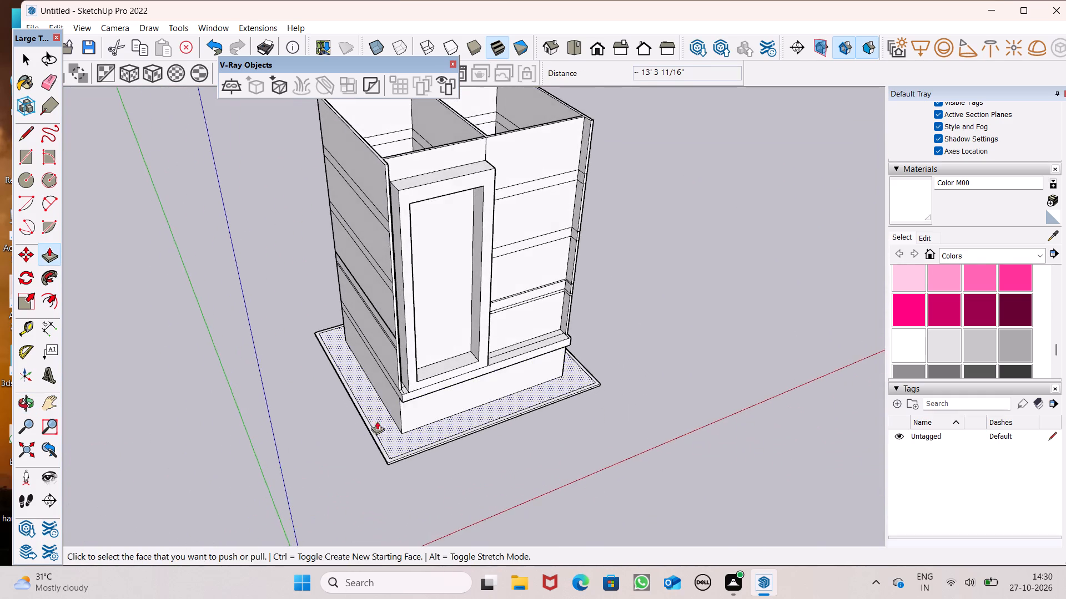
{"action": "scroll", "coordinate": [377, 413], "scroll_direction": "up", "scroll_amount": 7}
{"action": "scroll", "coordinate": [389, 407], "scroll_direction": "down", "scroll_amount": 1}
{"action": "scroll", "coordinate": [465, 379], "scroll_direction": "up", "scroll_amount": 7}
{"action": "left_click_drag", "start_coordinate": [432, 399], "coordinate": [420, 393]}
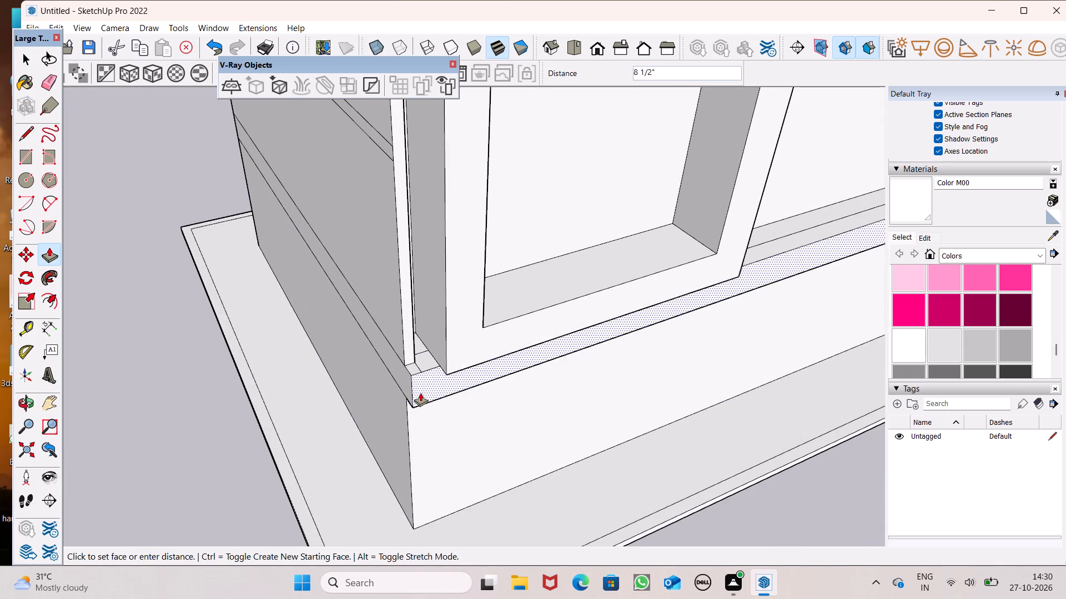
{"action": "left_click_drag", "start_coordinate": [420, 393], "coordinate": [418, 390]}
{"action": "left_click_drag", "start_coordinate": [466, 361], "coordinate": [474, 370]}
Examine the front facade, projecting frame and ledge from several angles.
{"action": "scroll", "coordinate": [386, 375], "scroll_direction": "down", "scroll_amount": 5}
{"action": "middle_click_drag", "start_coordinate": [389, 408], "coordinate": [336, 366]}
{"action": "scroll", "coordinate": [306, 382], "scroll_direction": "down", "scroll_amount": 6}
{"action": "scroll", "coordinate": [384, 401], "scroll_direction": "up", "scroll_amount": 1}
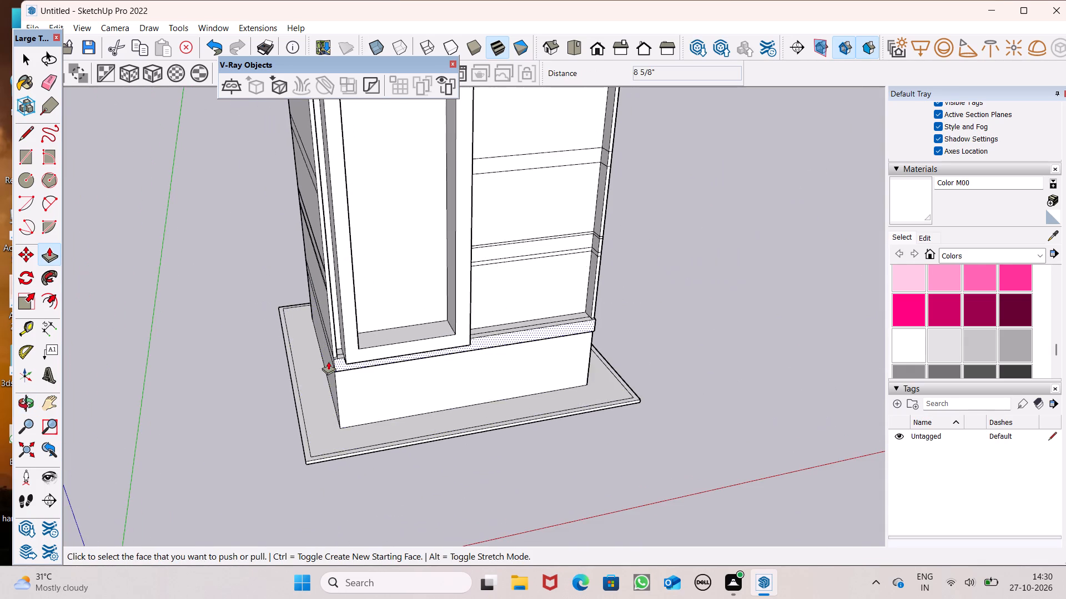
{"action": "scroll", "coordinate": [409, 373], "scroll_direction": "down", "scroll_amount": 3}
{"action": "middle_click_drag", "start_coordinate": [450, 377], "coordinate": [383, 383]}
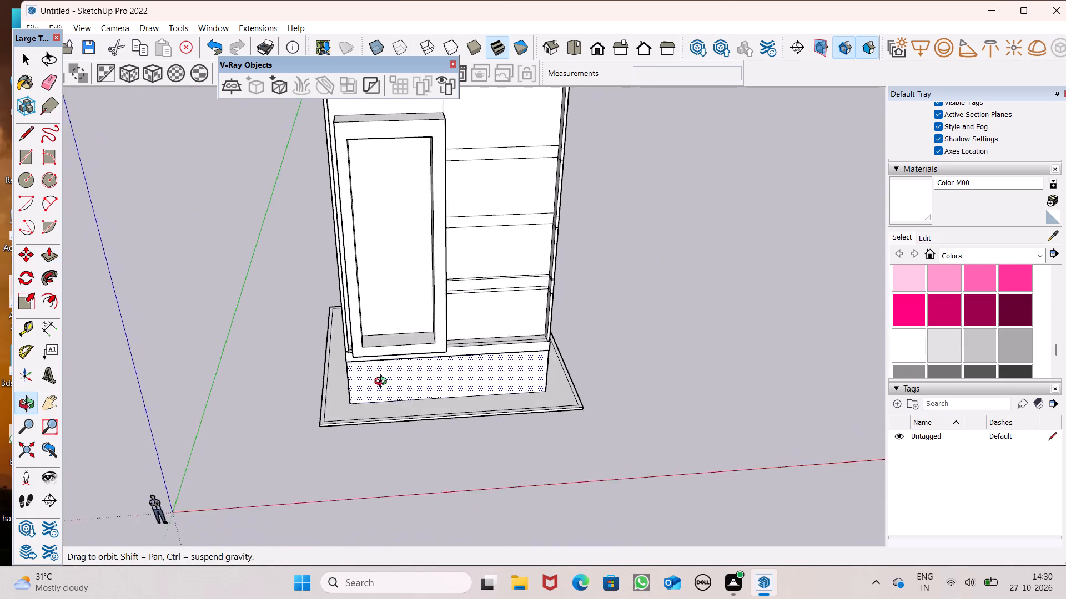
{"action": "middle_click_drag", "start_coordinate": [383, 383], "coordinate": [323, 402]}
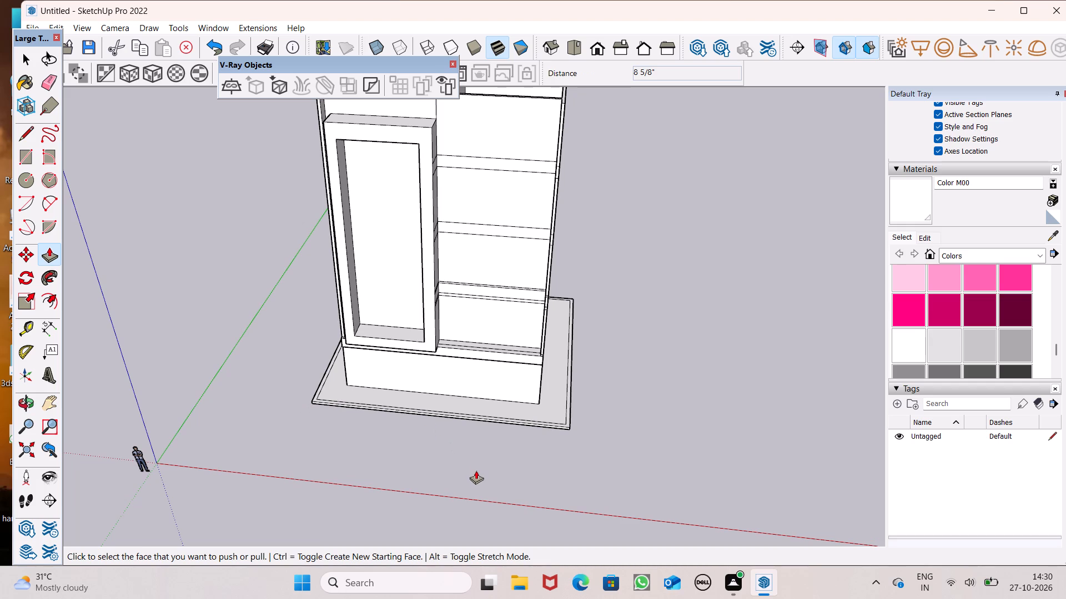
{"action": "scroll", "coordinate": [489, 390], "scroll_direction": "up", "scroll_amount": 1}
{"action": "middle_click_drag", "start_coordinate": [499, 378], "coordinate": [541, 251]}
{"action": "scroll", "coordinate": [541, 251], "scroll_direction": "up", "scroll_amount": 1}
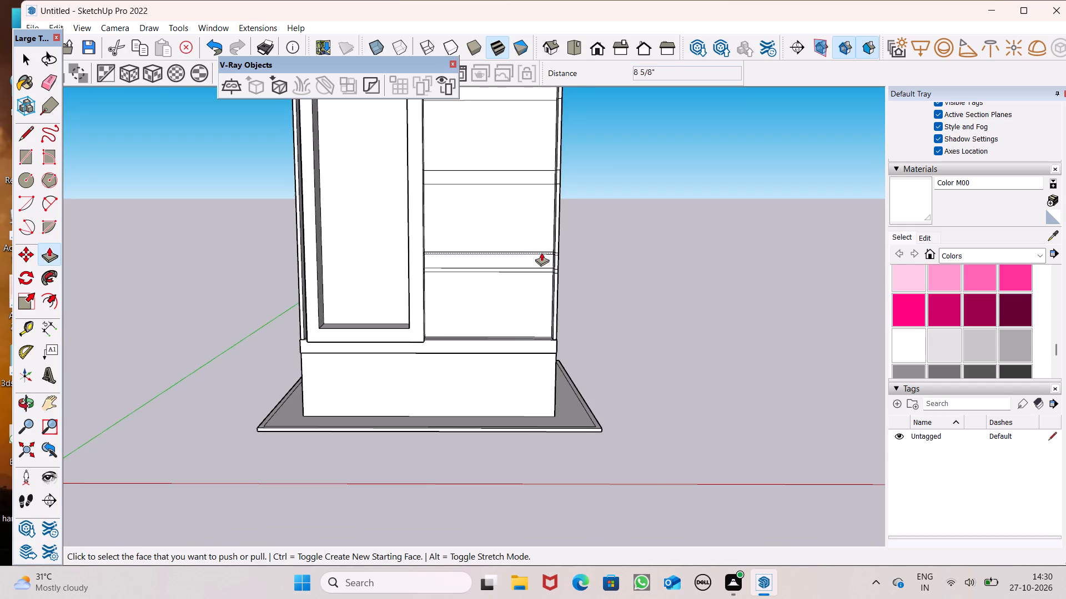
{"action": "scroll", "coordinate": [516, 331], "scroll_direction": "up", "scroll_amount": 4}
{"action": "scroll", "coordinate": [510, 353], "scroll_direction": "down", "scroll_amount": 3}
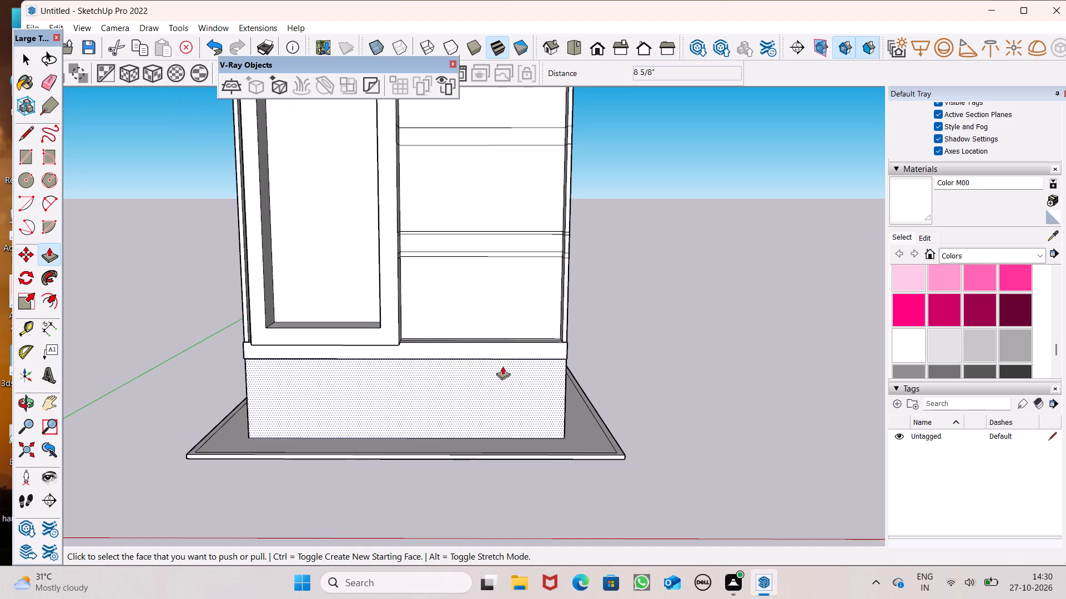
{"action": "scroll", "coordinate": [502, 366], "scroll_direction": "down", "scroll_amount": 3}
{"action": "middle_click_drag", "start_coordinate": [505, 370], "coordinate": [466, 449]}
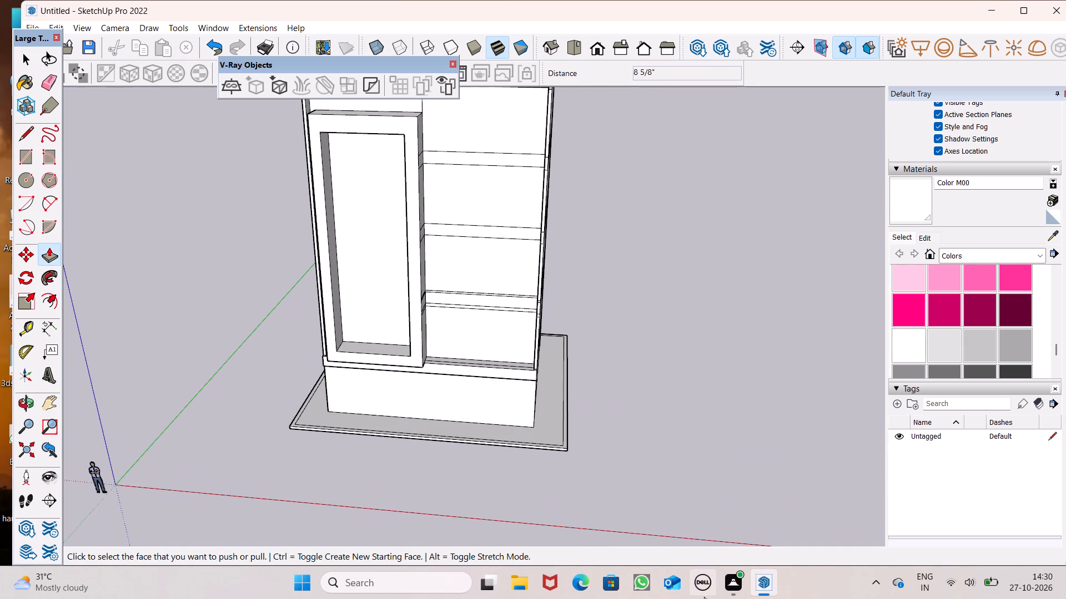
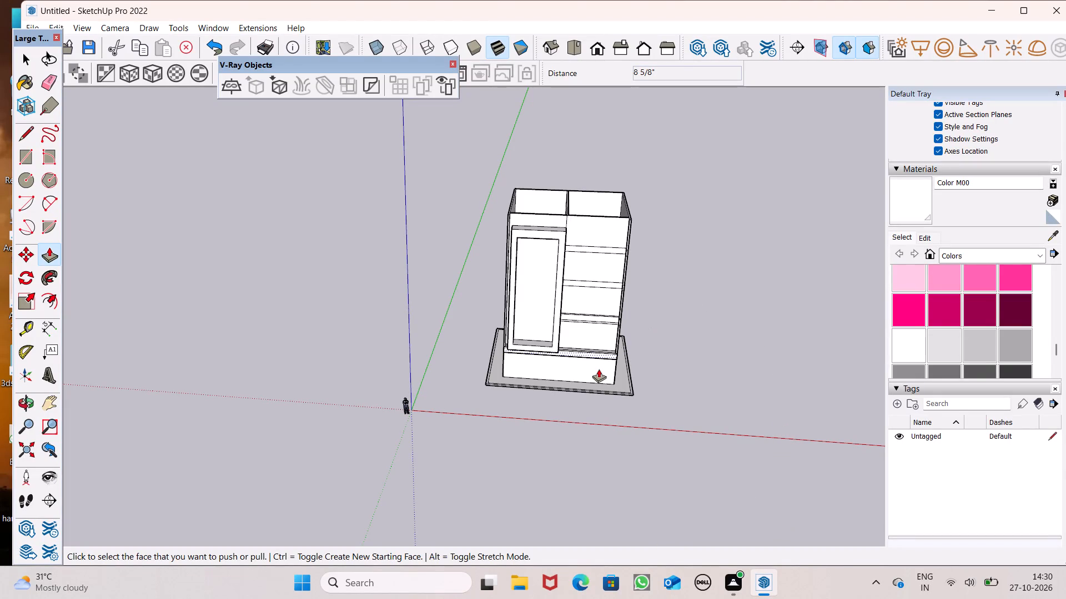
Examine the front facade with its projecting frame and ledge from several angles.
{"action": "scroll", "coordinate": [549, 323], "scroll_direction": "down", "scroll_amount": 3}
{"action": "scroll", "coordinate": [582, 346], "scroll_direction": "up", "scroll_amount": 6}
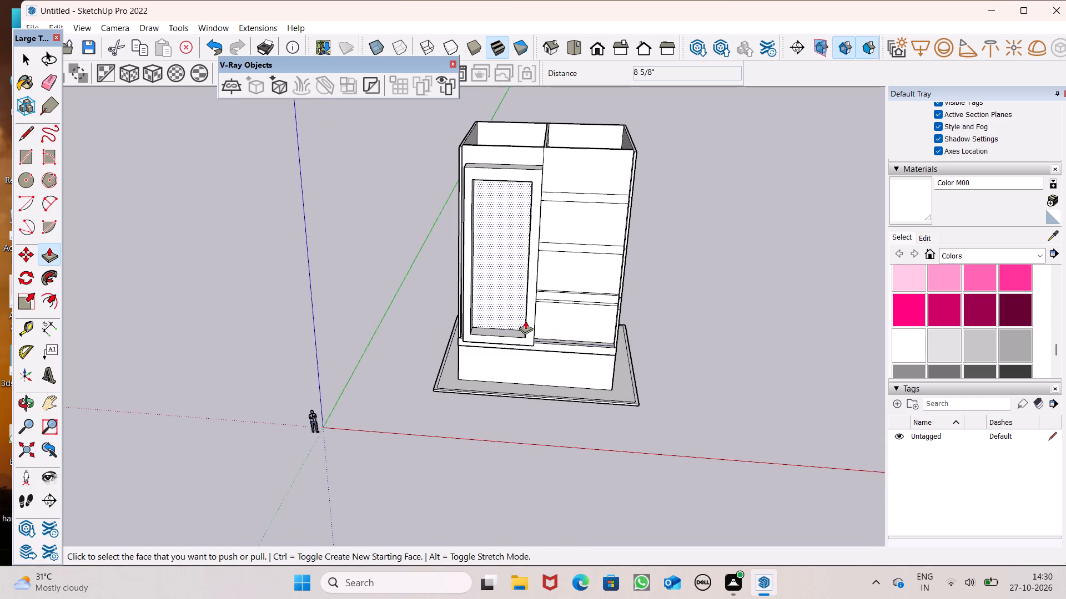
{"action": "scroll", "coordinate": [525, 321], "scroll_direction": "up", "scroll_amount": 3}
{"action": "scroll", "coordinate": [324, 388], "scroll_direction": "down", "scroll_amount": 4}
{"action": "middle_click_drag", "start_coordinate": [332, 430], "coordinate": [440, 364]}
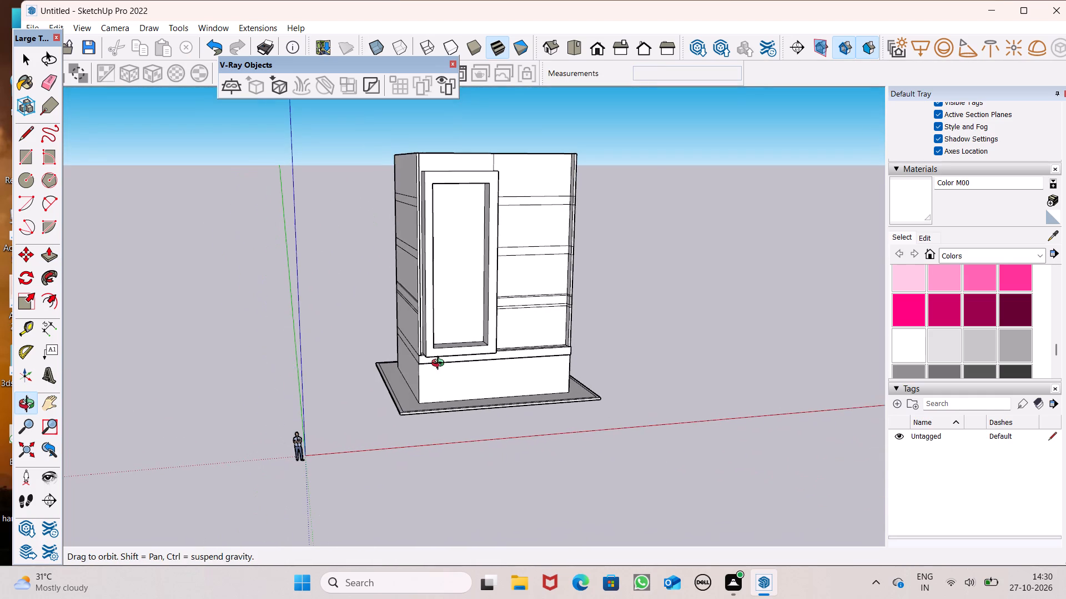
{"action": "middle_click_drag", "start_coordinate": [440, 364], "coordinate": [381, 381]}
{"action": "scroll", "coordinate": [409, 368], "scroll_direction": "up", "scroll_amount": 1}
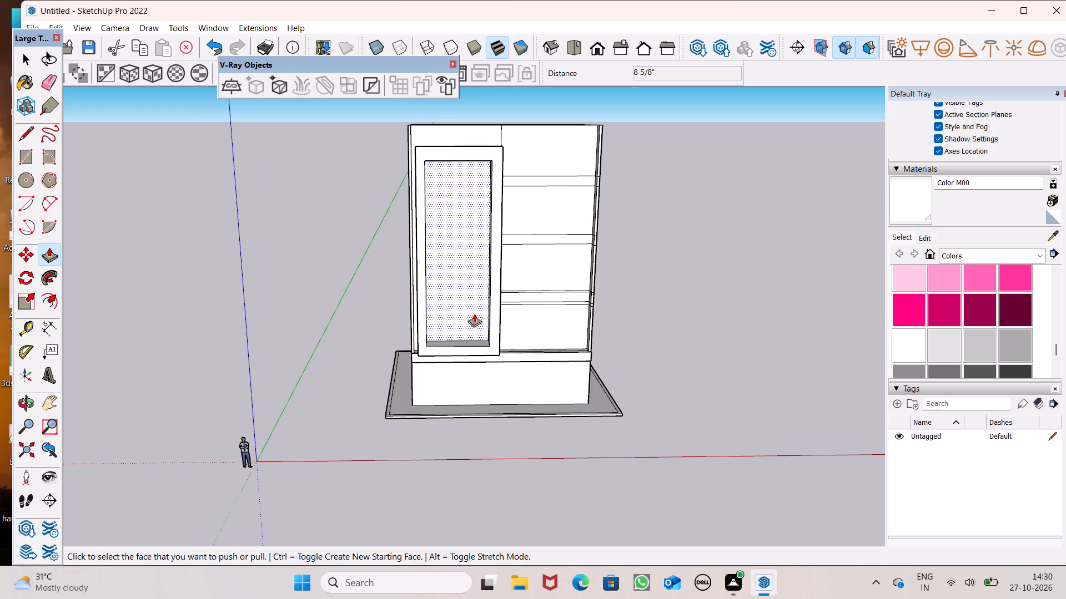
{"action": "scroll", "coordinate": [479, 310], "scroll_direction": "up", "scroll_amount": 2}
{"action": "scroll", "coordinate": [498, 394], "scroll_direction": "down", "scroll_amount": 4}
{"action": "middle_click_drag", "start_coordinate": [488, 415], "coordinate": [474, 478]}
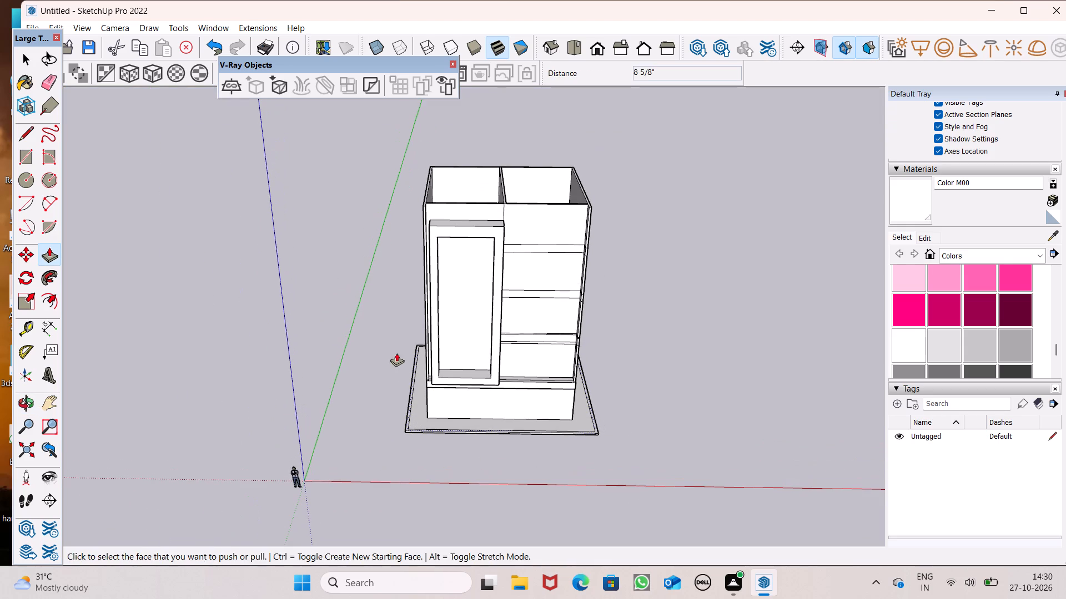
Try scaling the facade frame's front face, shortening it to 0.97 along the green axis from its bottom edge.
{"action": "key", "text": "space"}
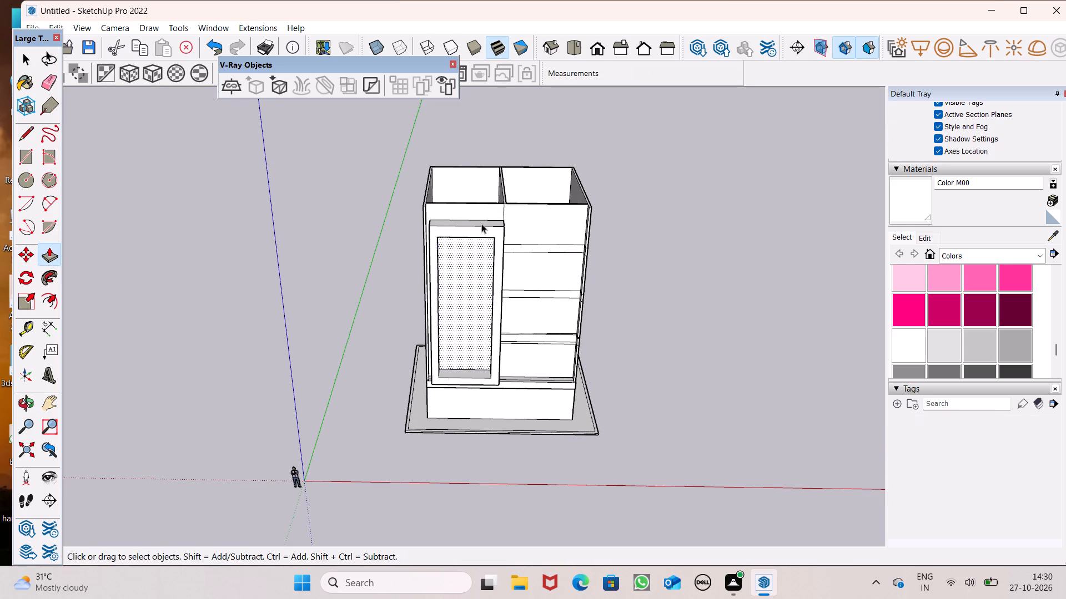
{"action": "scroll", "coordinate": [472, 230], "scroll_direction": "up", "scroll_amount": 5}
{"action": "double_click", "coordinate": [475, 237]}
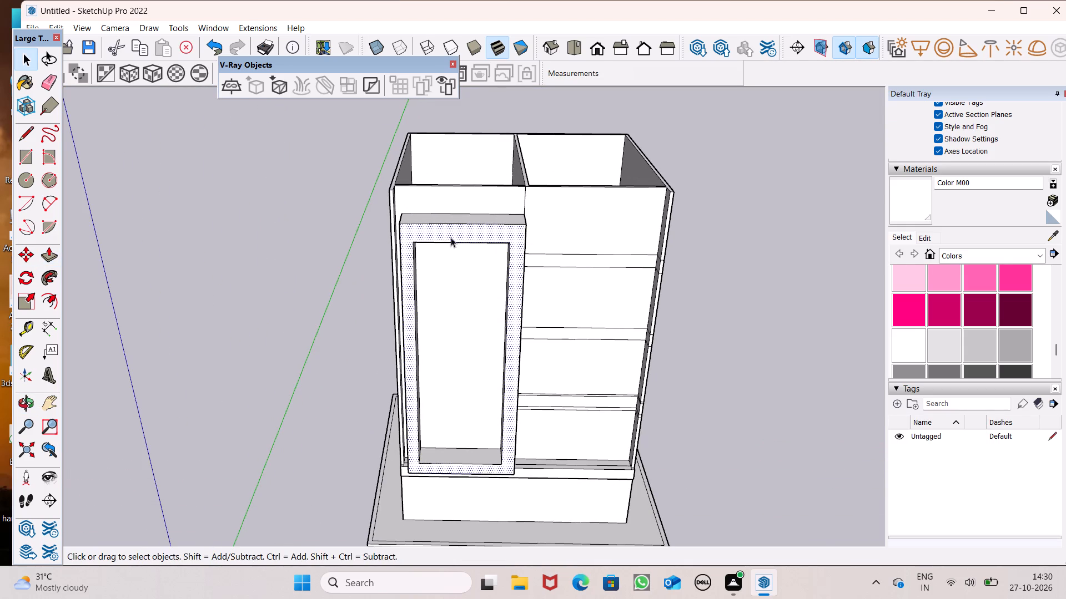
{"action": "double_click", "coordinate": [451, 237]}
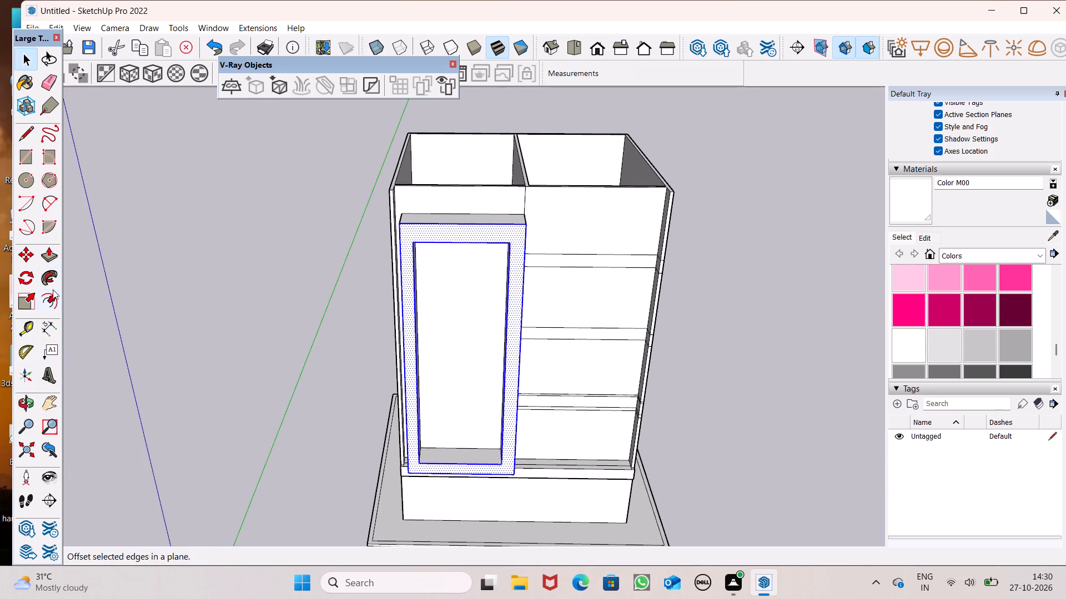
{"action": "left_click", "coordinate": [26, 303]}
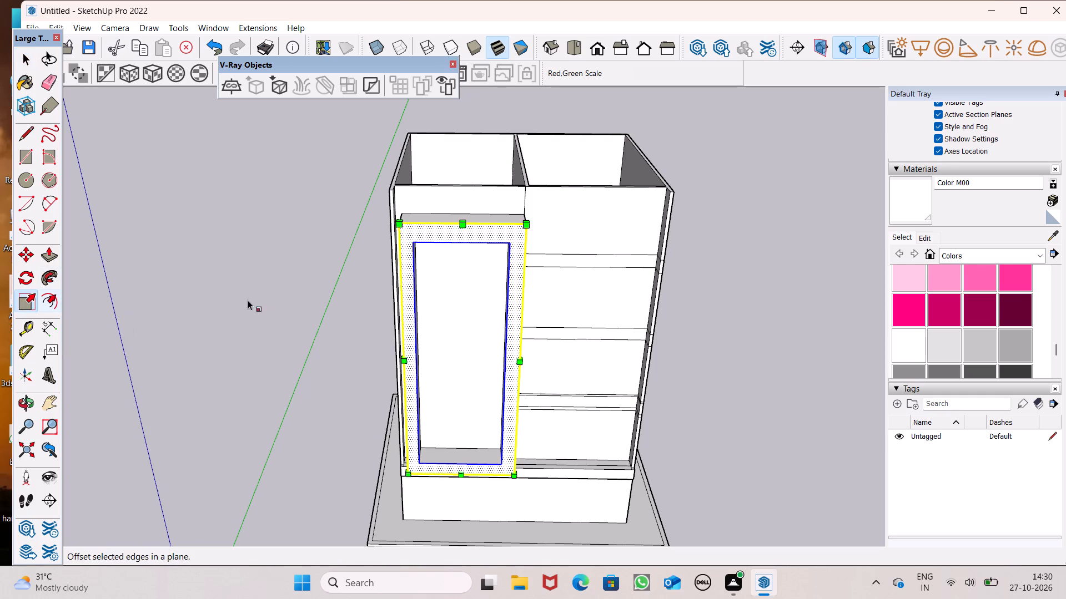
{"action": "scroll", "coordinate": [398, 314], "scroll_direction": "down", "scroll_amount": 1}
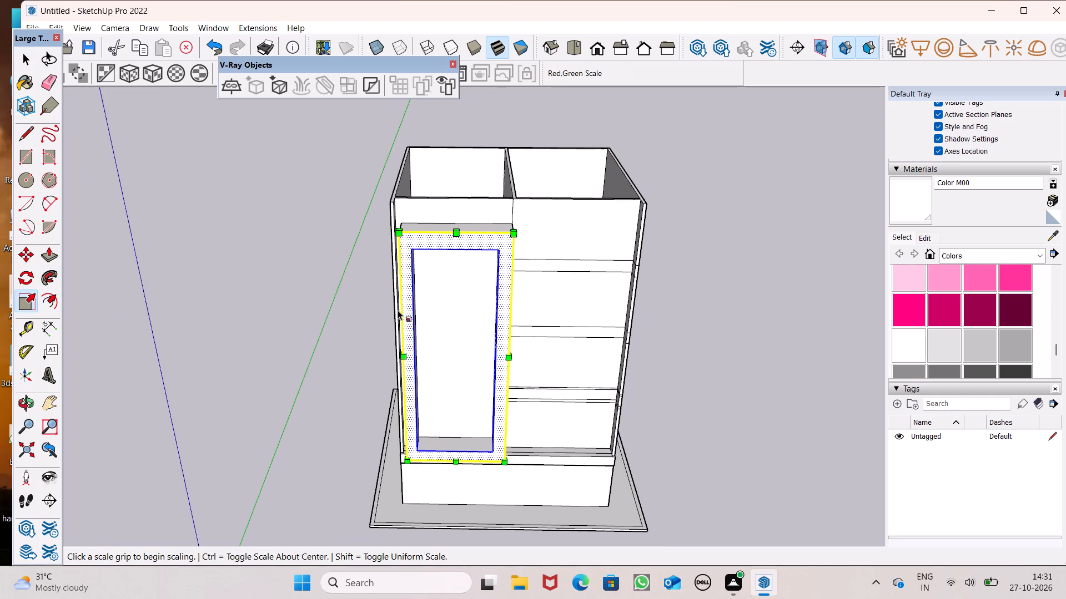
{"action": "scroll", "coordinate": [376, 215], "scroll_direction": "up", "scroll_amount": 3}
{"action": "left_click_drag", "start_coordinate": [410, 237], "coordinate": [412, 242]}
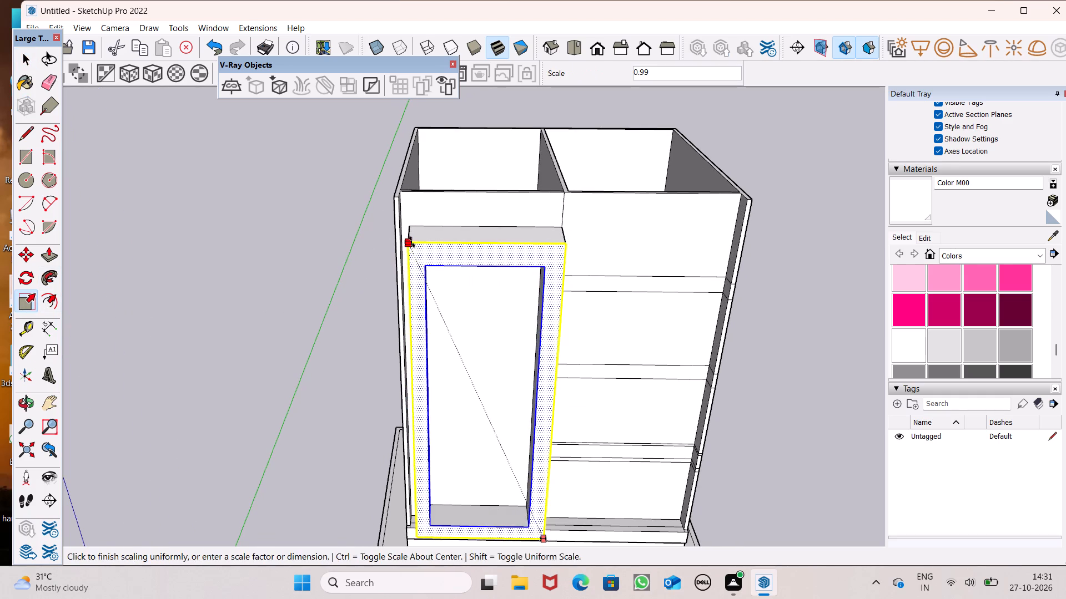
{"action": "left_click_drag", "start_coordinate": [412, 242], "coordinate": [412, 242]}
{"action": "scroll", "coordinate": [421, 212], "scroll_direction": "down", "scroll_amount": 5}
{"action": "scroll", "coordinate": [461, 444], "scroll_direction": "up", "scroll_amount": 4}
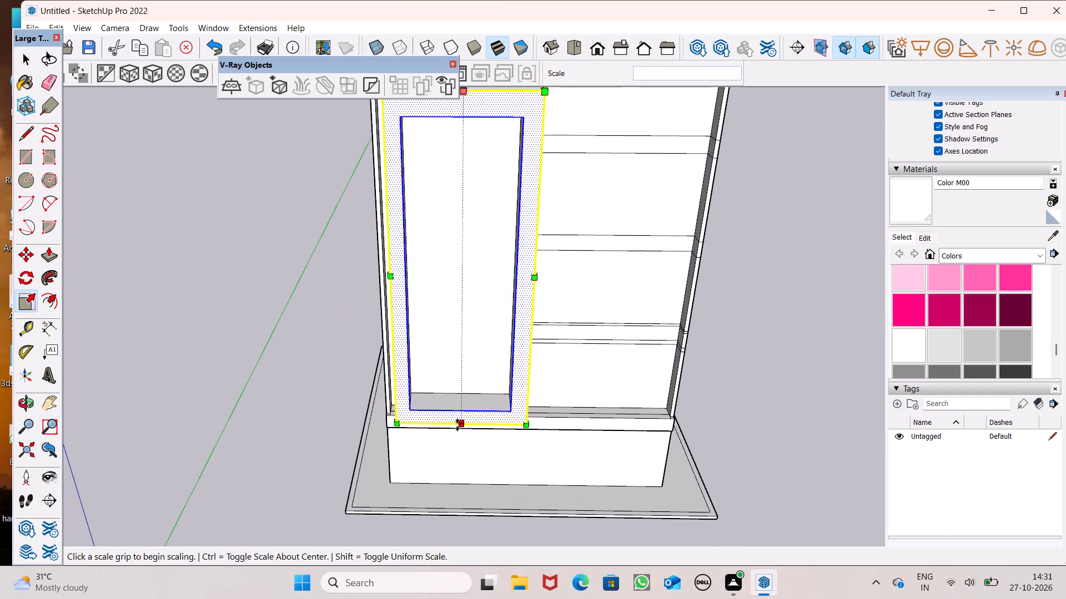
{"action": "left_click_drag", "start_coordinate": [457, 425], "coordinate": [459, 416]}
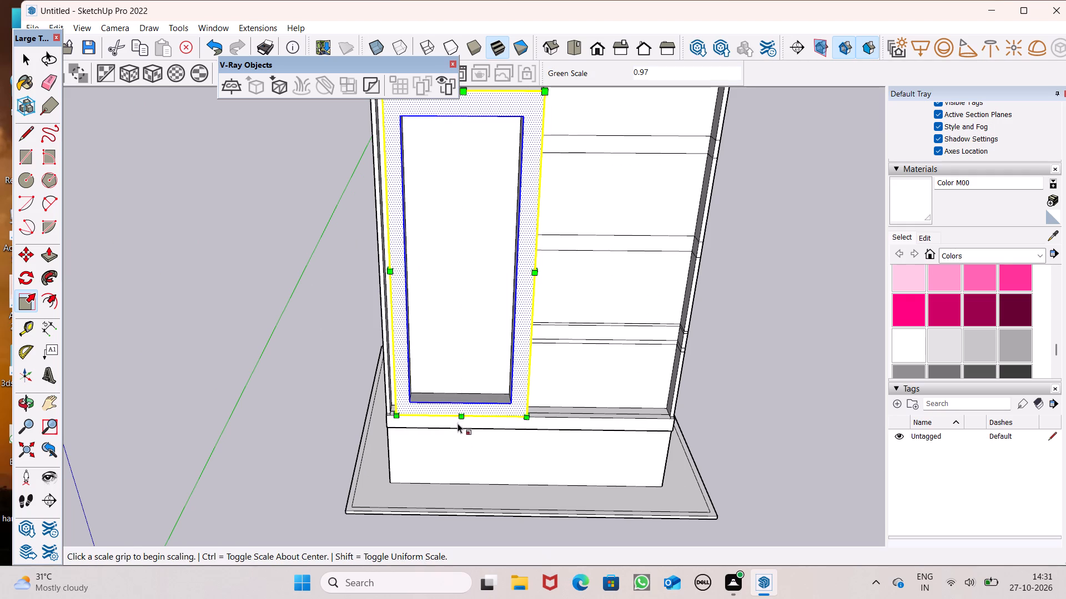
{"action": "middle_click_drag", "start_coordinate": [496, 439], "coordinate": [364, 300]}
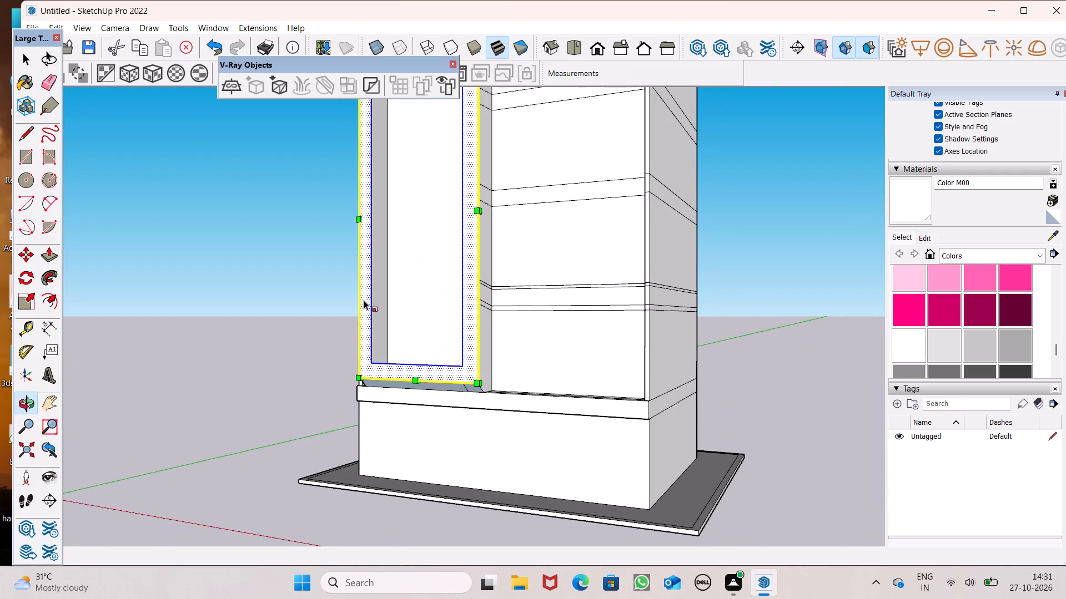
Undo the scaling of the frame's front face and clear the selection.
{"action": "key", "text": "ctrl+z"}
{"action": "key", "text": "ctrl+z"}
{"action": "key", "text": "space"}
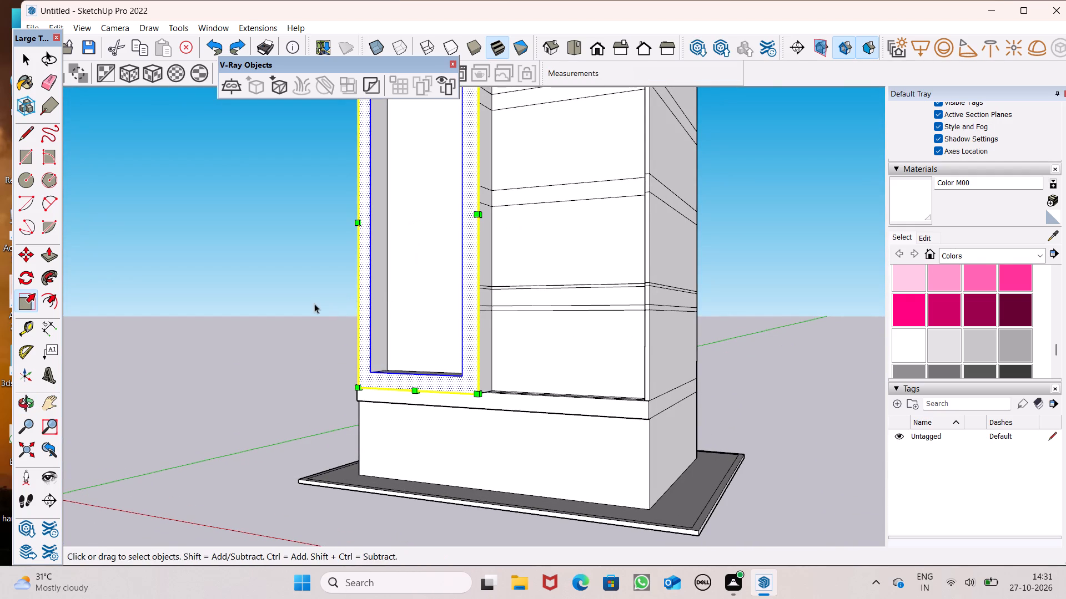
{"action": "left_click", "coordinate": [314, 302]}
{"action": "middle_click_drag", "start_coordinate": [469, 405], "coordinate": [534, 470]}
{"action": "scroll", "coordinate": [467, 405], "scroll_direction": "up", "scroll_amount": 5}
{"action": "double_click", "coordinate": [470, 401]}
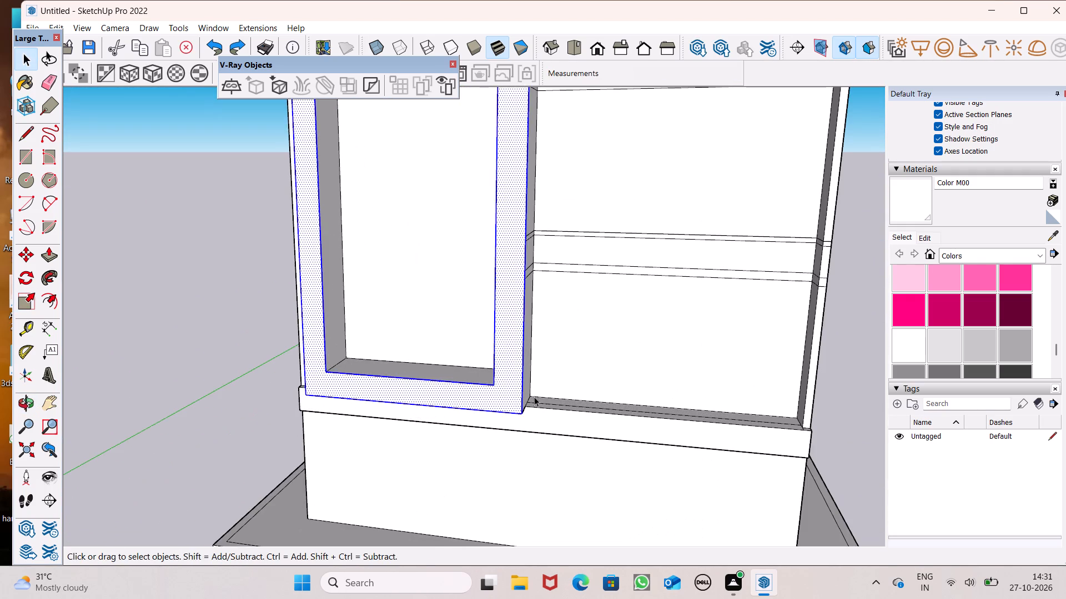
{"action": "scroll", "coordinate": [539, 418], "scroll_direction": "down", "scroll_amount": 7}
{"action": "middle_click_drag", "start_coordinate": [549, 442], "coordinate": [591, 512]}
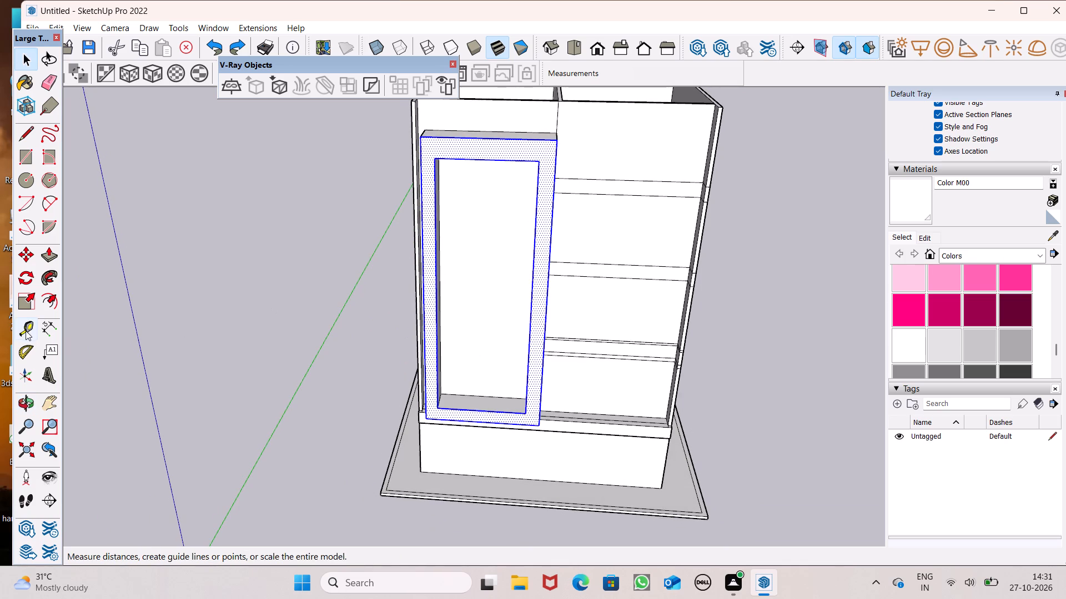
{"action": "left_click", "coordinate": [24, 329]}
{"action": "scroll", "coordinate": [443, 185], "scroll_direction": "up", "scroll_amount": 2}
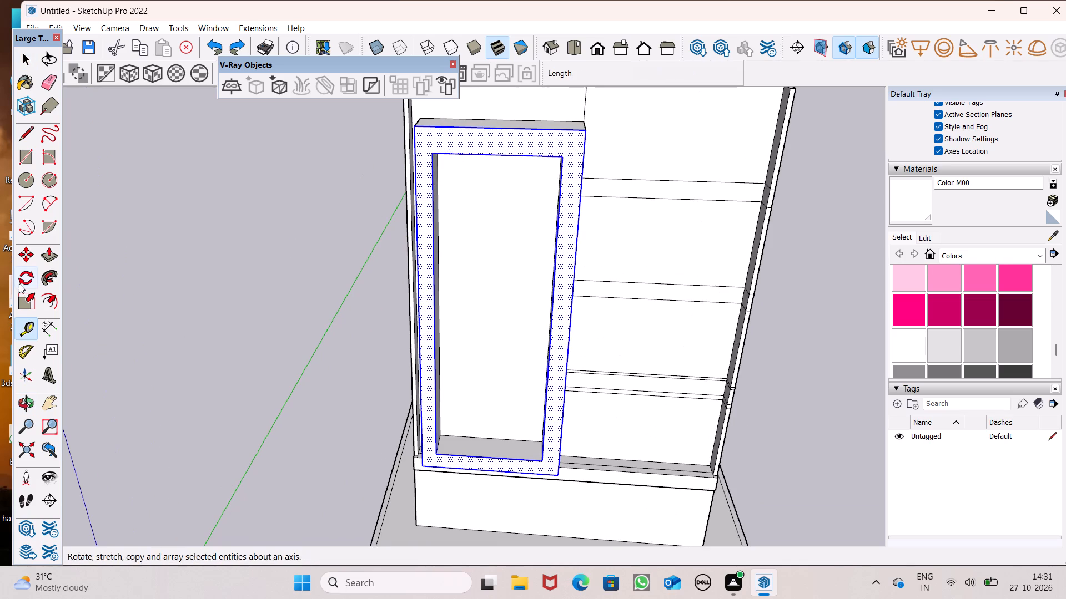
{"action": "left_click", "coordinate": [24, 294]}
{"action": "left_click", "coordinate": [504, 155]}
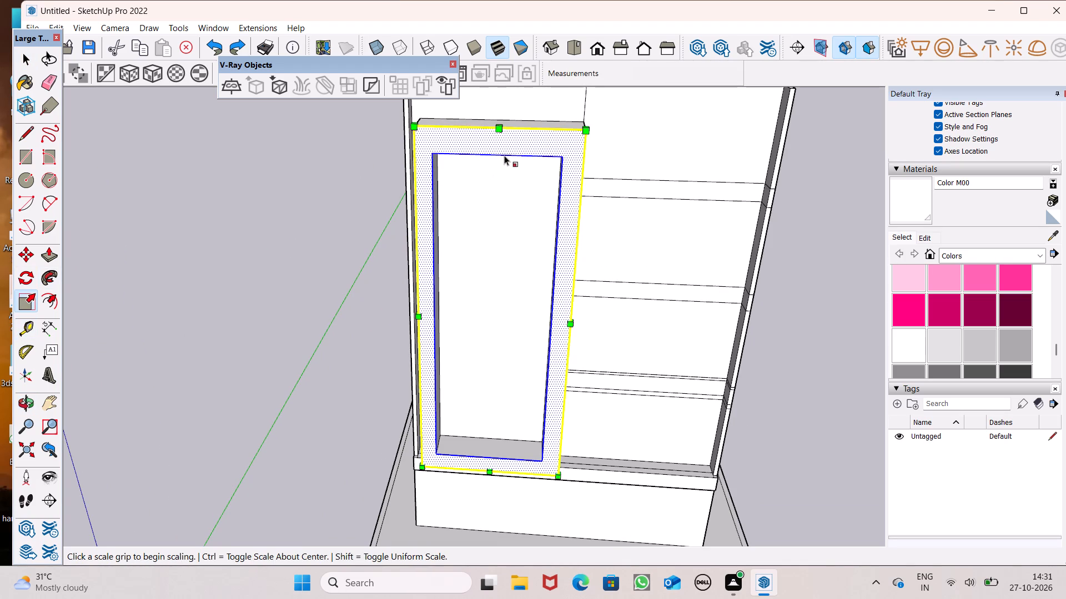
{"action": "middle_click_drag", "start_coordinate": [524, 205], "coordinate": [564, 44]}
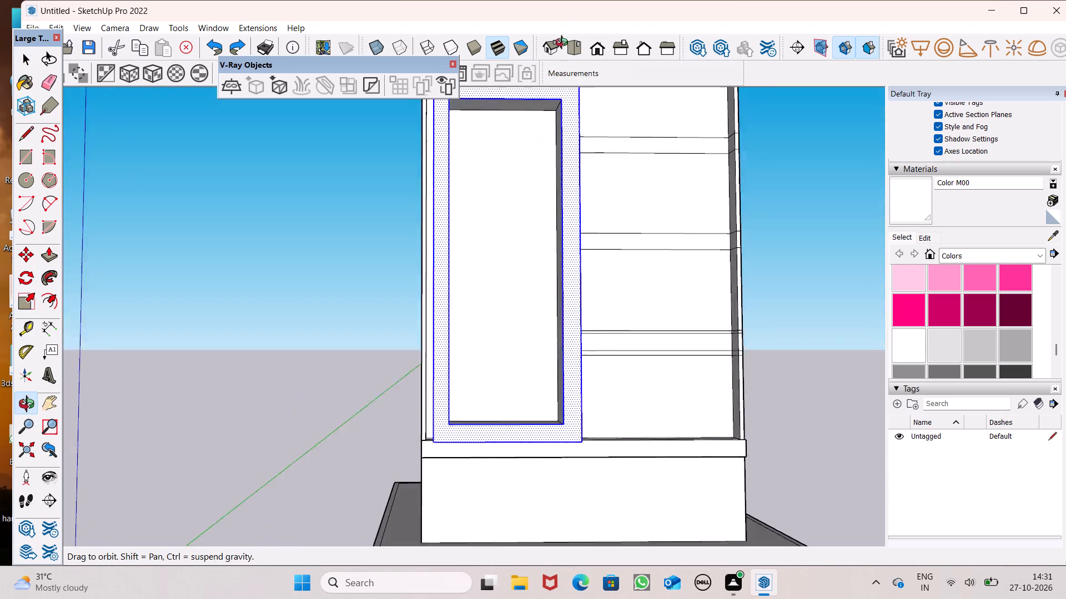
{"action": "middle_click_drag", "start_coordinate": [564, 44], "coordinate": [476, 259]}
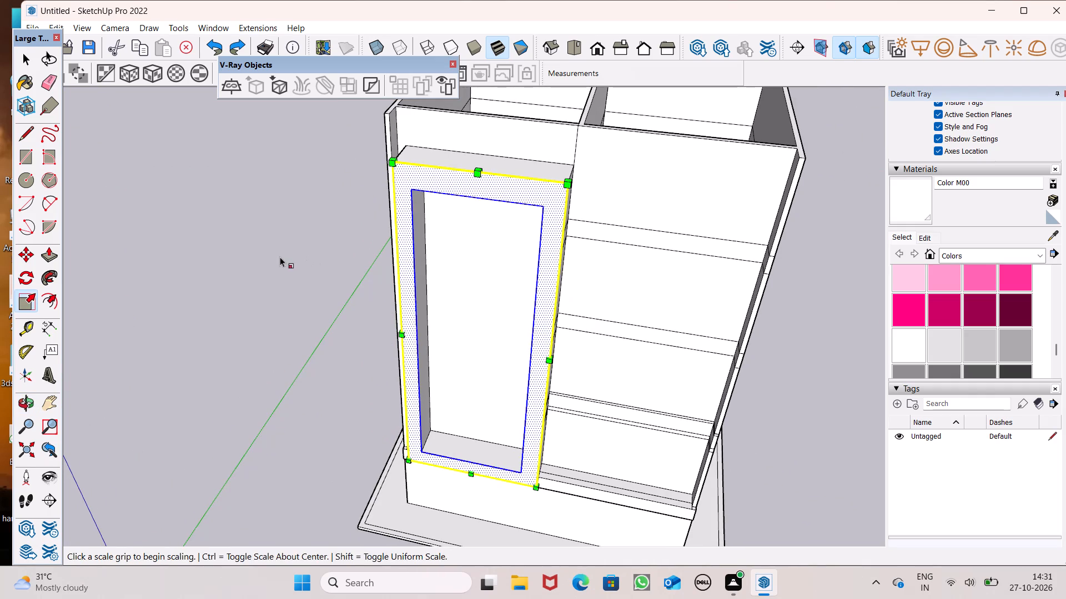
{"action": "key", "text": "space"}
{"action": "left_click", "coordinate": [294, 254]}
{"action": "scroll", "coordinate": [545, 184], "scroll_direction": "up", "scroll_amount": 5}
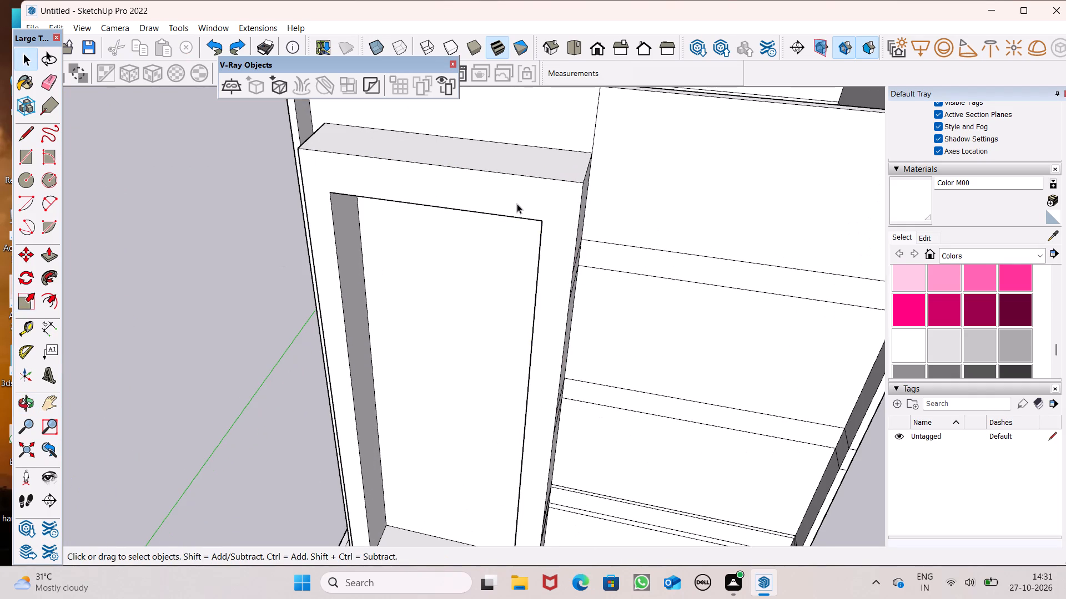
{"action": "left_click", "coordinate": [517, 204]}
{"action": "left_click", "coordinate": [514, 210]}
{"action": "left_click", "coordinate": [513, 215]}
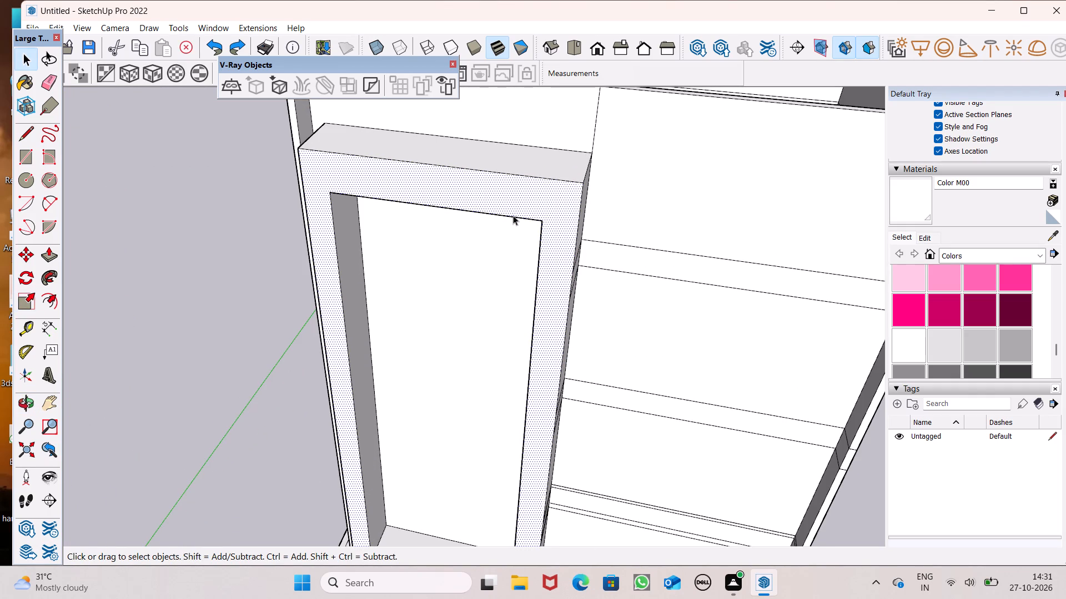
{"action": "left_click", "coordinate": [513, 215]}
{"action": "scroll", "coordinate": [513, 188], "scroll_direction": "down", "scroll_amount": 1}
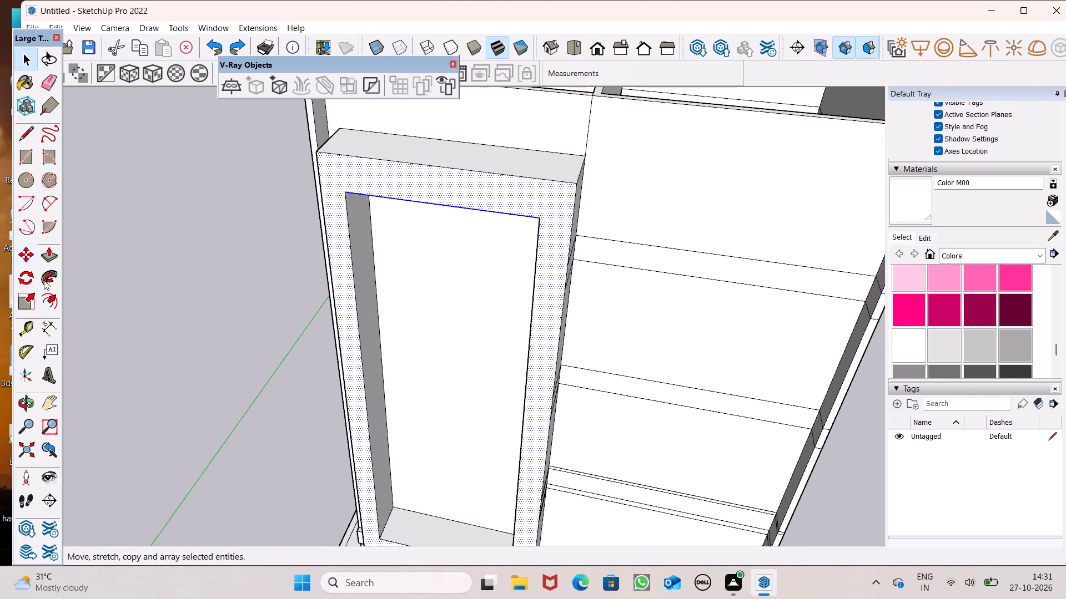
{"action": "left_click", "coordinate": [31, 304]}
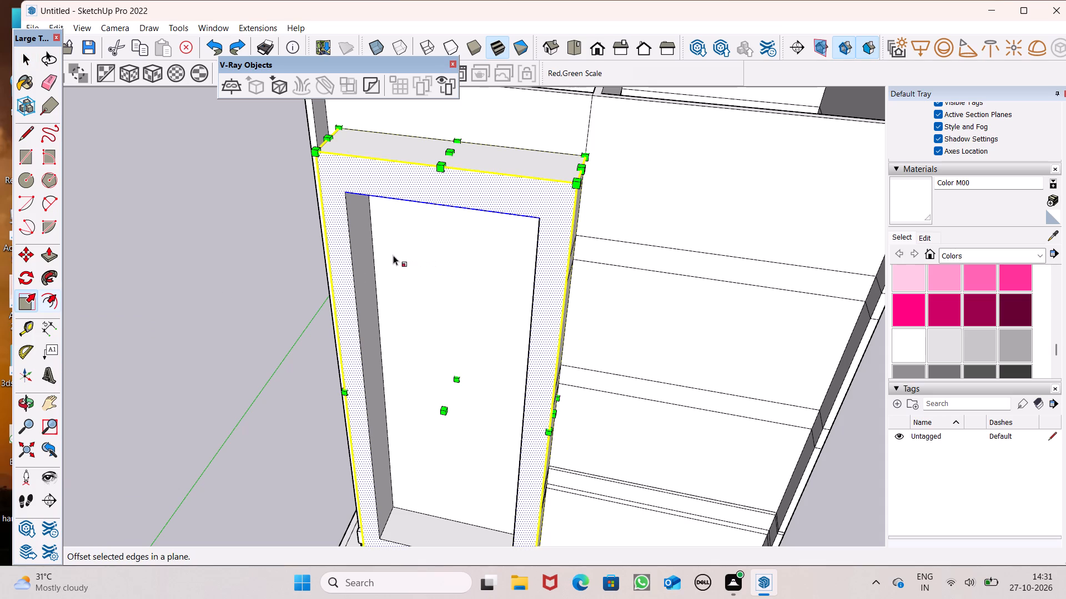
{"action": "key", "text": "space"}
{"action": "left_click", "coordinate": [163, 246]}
Examine the whole building's front, comparing the projecting frame with the ledge and side walls.
{"action": "scroll", "coordinate": [287, 250], "scroll_direction": "down", "scroll_amount": 3}
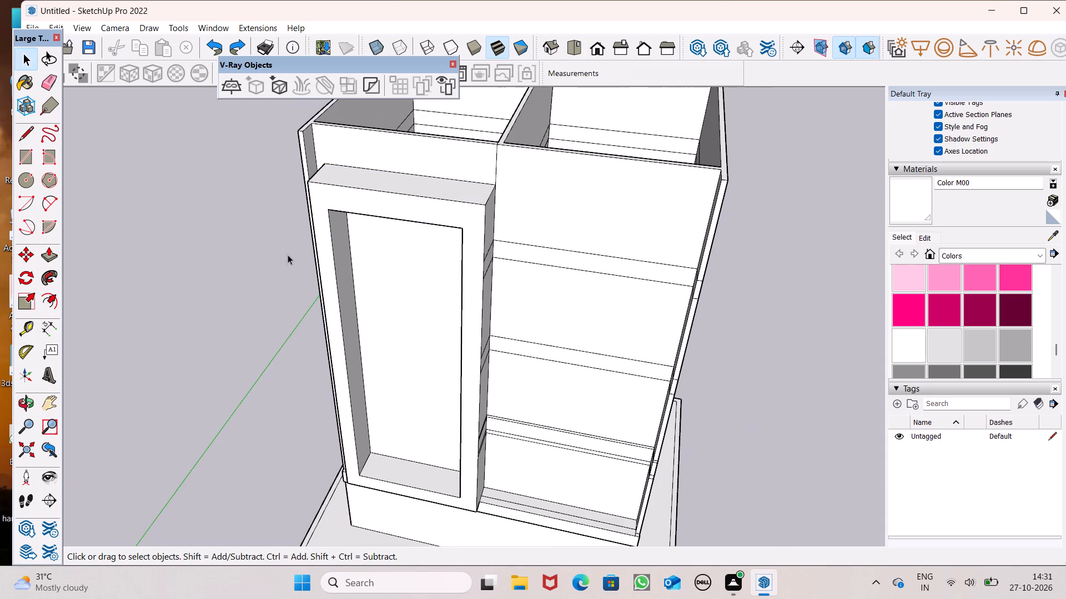
{"action": "scroll", "coordinate": [290, 255], "scroll_direction": "down", "scroll_amount": 4}
{"action": "middle_click_drag", "start_coordinate": [305, 287], "coordinate": [445, 134]}
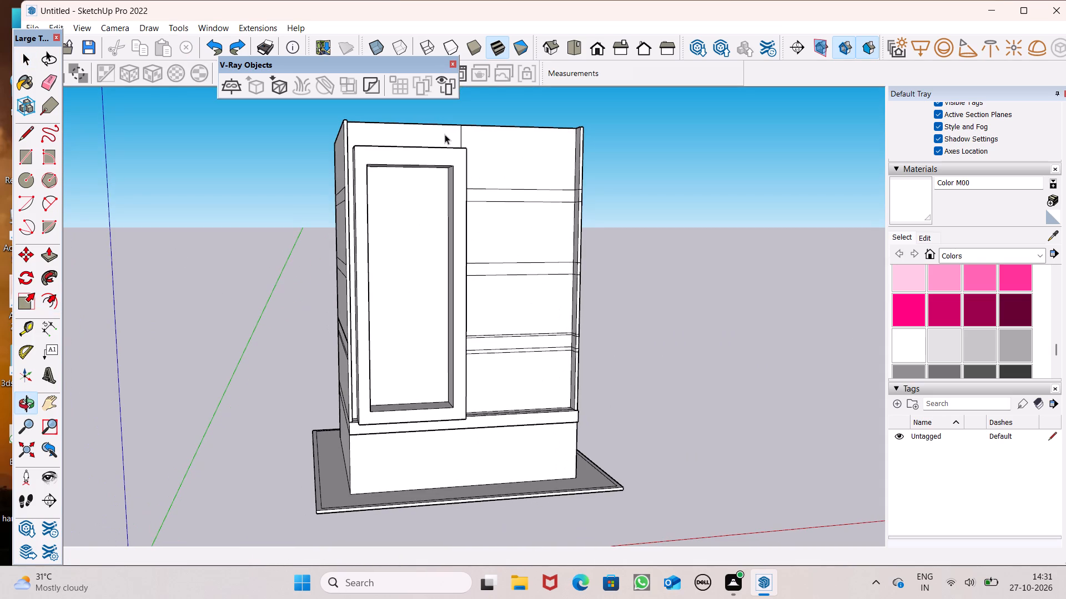
{"action": "scroll", "coordinate": [376, 224], "scroll_direction": "down", "scroll_amount": 4}
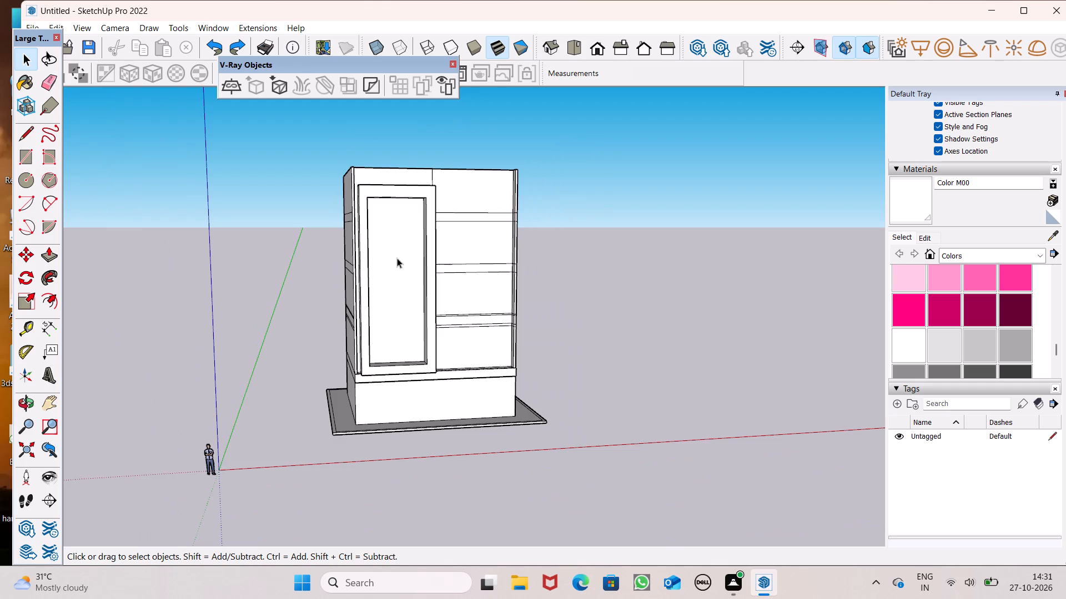
{"action": "scroll", "coordinate": [404, 231], "scroll_direction": "down", "scroll_amount": 3}
{"action": "middle_click_drag", "start_coordinate": [423, 252], "coordinate": [363, 308]}
{"action": "scroll", "coordinate": [363, 308], "scroll_direction": "up", "scroll_amount": 1}
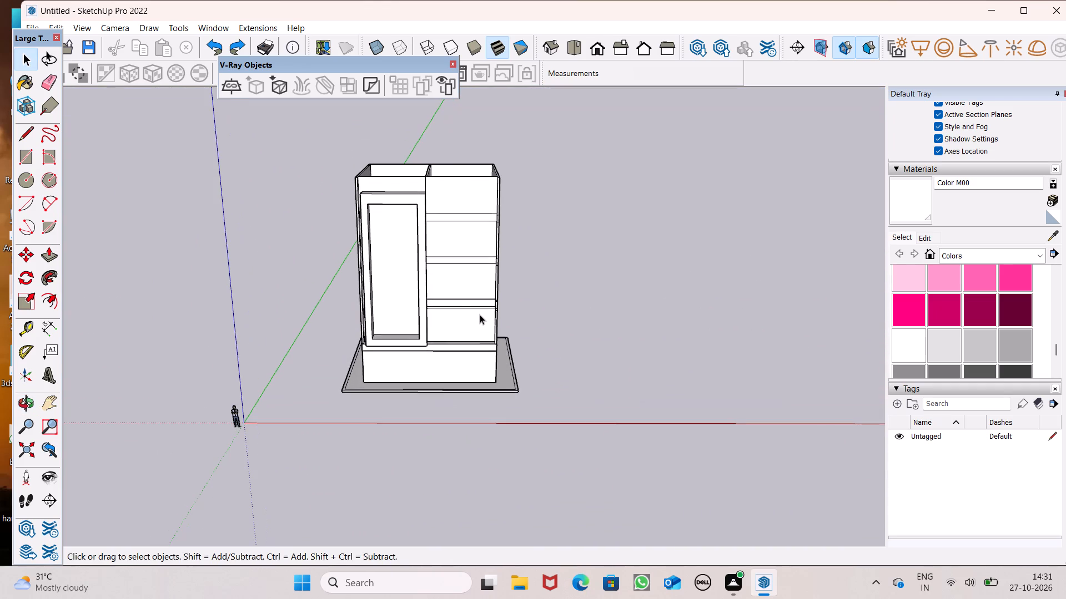
{"action": "scroll", "coordinate": [499, 283], "scroll_direction": "up", "scroll_amount": 1}
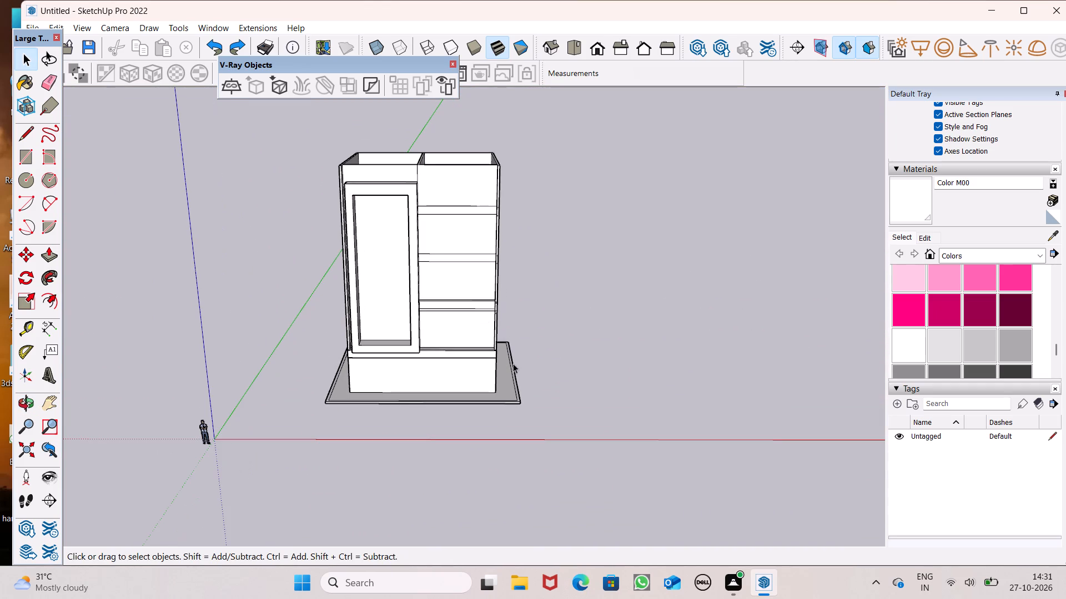
Erase the stray short edge crossing the underside of the projecting facade frame.
{"action": "scroll", "coordinate": [457, 360], "scroll_direction": "up", "scroll_amount": 10}
{"action": "middle_click_drag", "start_coordinate": [460, 333], "coordinate": [464, 301]}
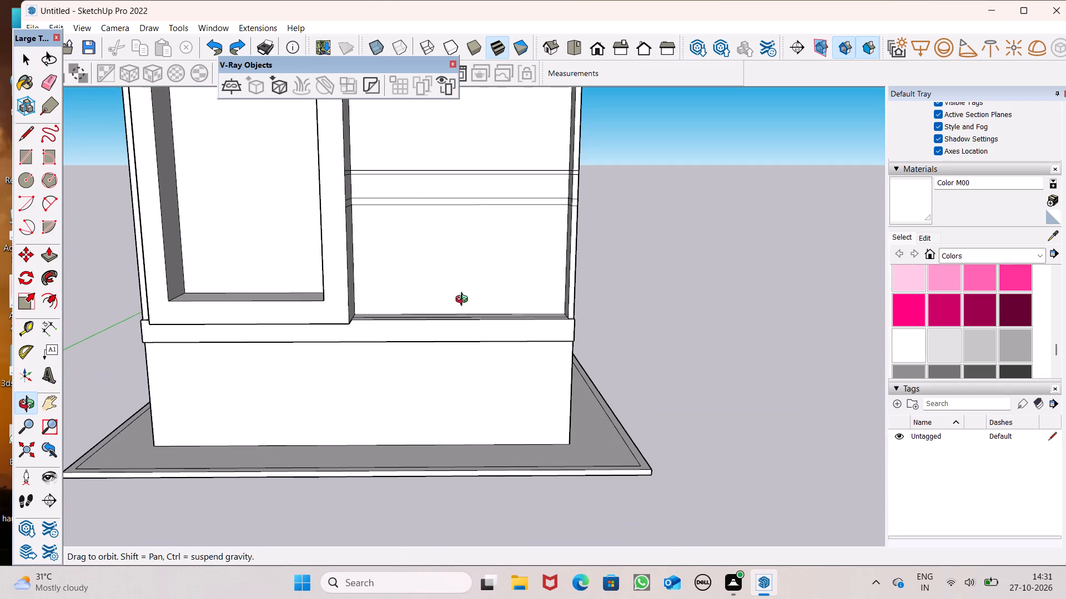
{"action": "middle_click_drag", "start_coordinate": [464, 301], "coordinate": [465, 301]}
{"action": "scroll", "coordinate": [465, 301], "scroll_direction": "up", "scroll_amount": 4}
{"action": "middle_click_drag", "start_coordinate": [439, 329], "coordinate": [444, 320]}
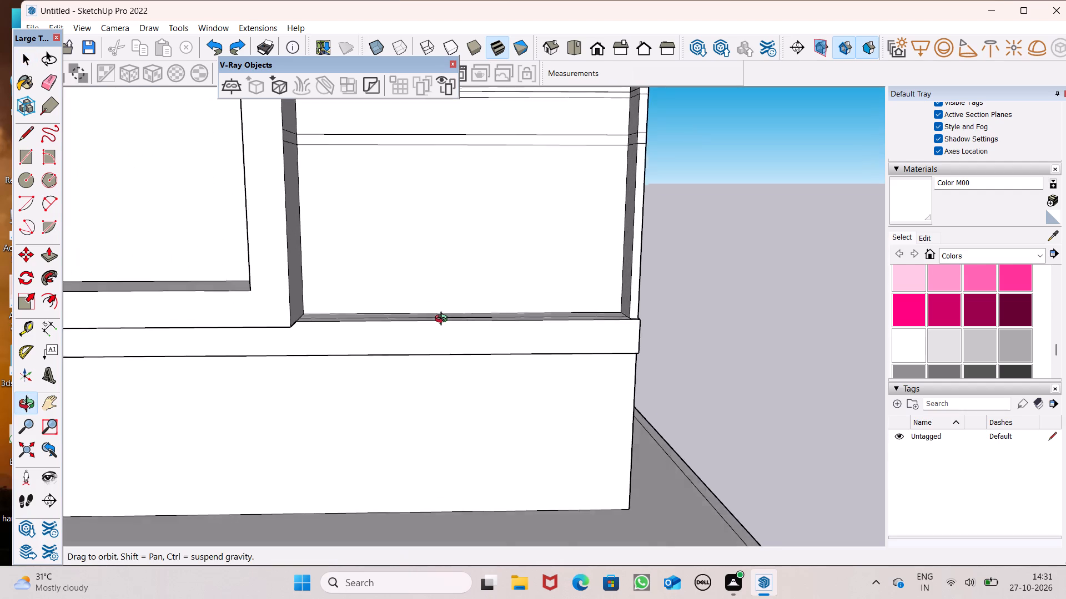
{"action": "middle_click_drag", "start_coordinate": [444, 320], "coordinate": [443, 264]}
{"action": "middle_click_drag", "start_coordinate": [355, 307], "coordinate": [369, 244]}
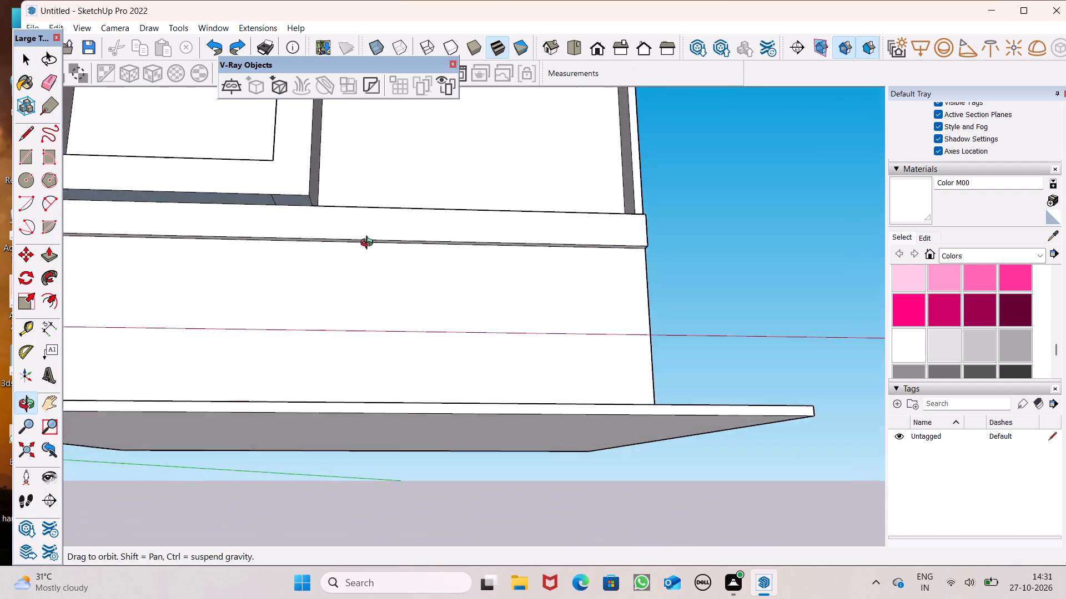
{"action": "middle_click_drag", "start_coordinate": [369, 244], "coordinate": [393, 221]}
{"action": "scroll", "coordinate": [431, 220], "scroll_direction": "up", "scroll_amount": 1}
{"action": "scroll", "coordinate": [431, 220], "scroll_direction": "down", "scroll_amount": 4}
{"action": "scroll", "coordinate": [177, 158], "scroll_direction": "up", "scroll_amount": 1}
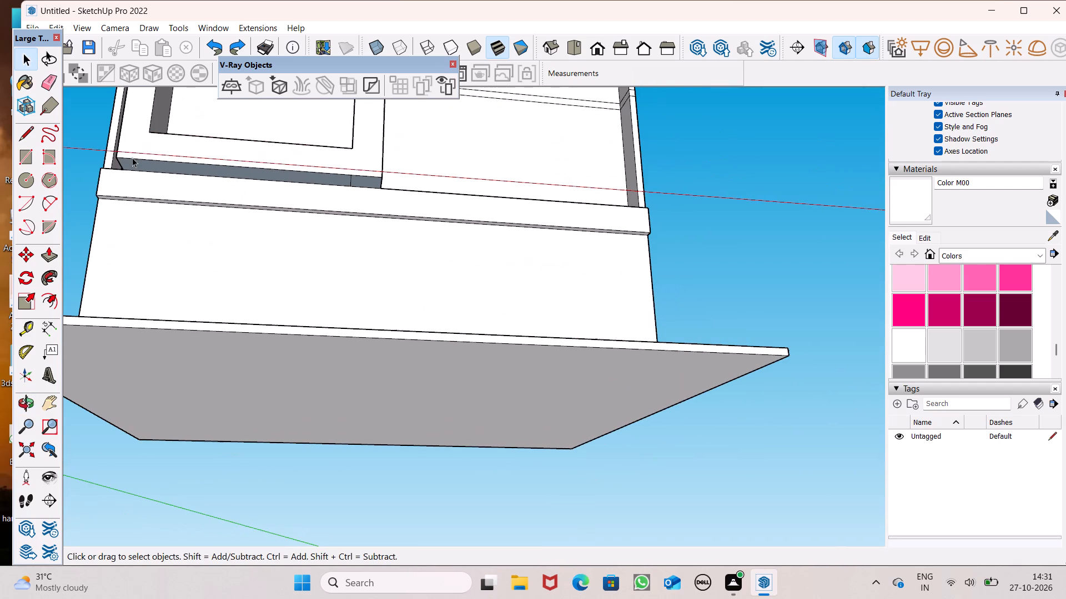
{"action": "left_click_drag", "start_coordinate": [46, 85], "coordinate": [64, 85]}
{"action": "scroll", "coordinate": [342, 160], "scroll_direction": "up", "scroll_amount": 6}
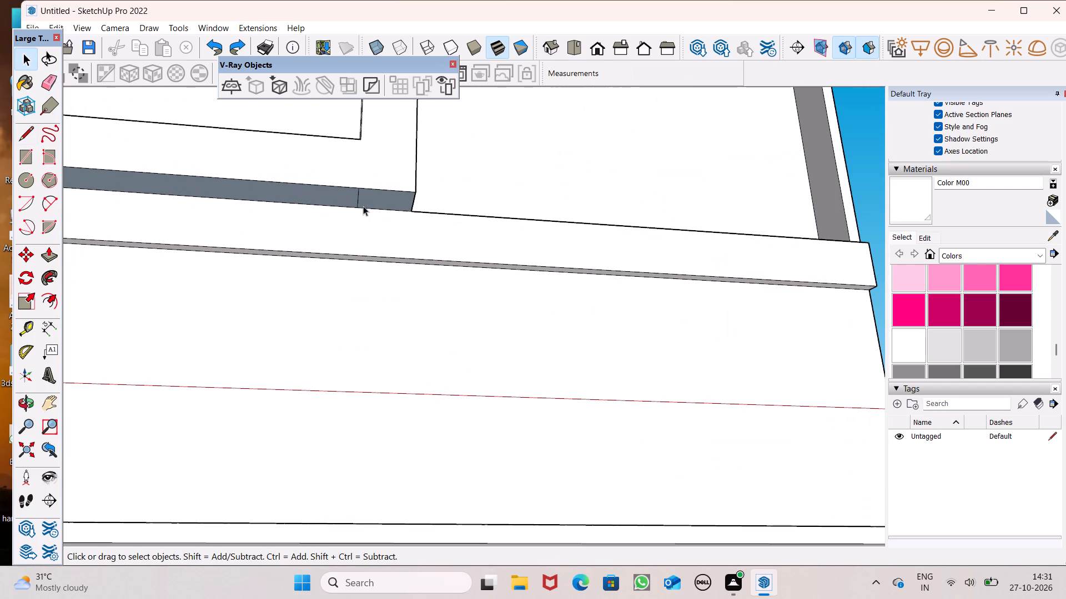
{"action": "left_click", "coordinate": [43, 83]}
{"action": "scroll", "coordinate": [280, 194], "scroll_direction": "up", "scroll_amount": 3}
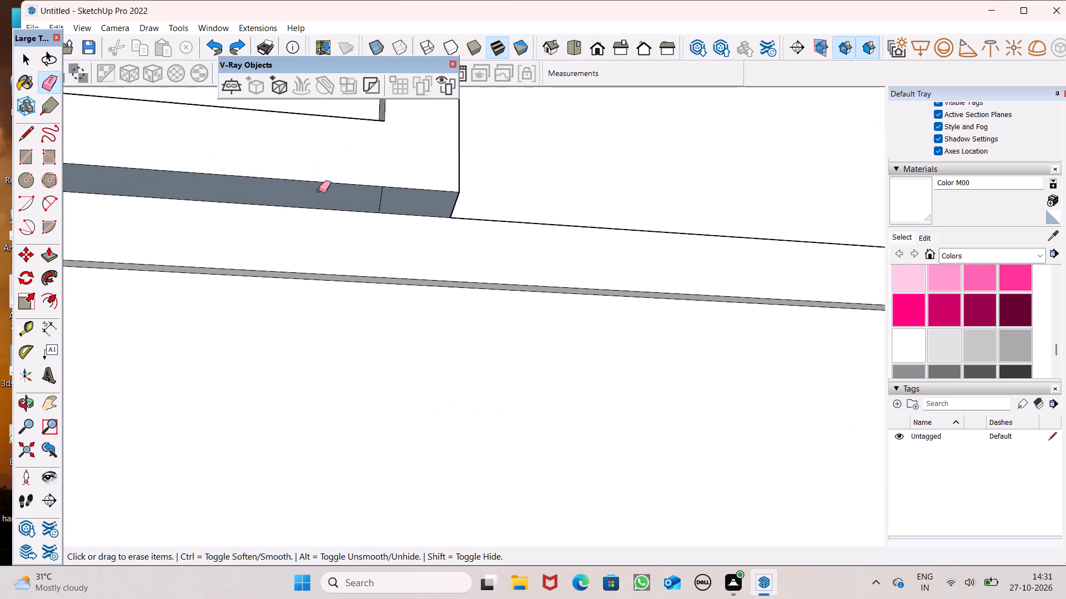
{"action": "left_click_drag", "start_coordinate": [385, 210], "coordinate": [374, 201]}
Extend the facade frame's underside downward with Push/Pull by about 1' 3 7/8", plus about 6 5/8" more, close to the ledge's lower edge.
{"action": "left_click", "coordinate": [52, 255]}
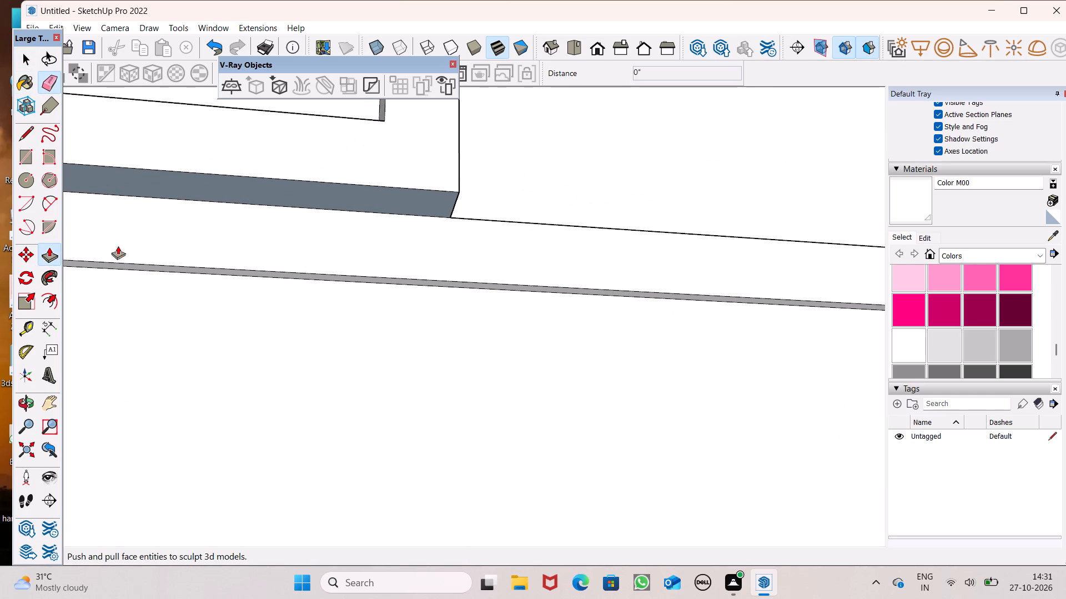
{"action": "left_click_drag", "start_coordinate": [276, 192], "coordinate": [292, 237]}
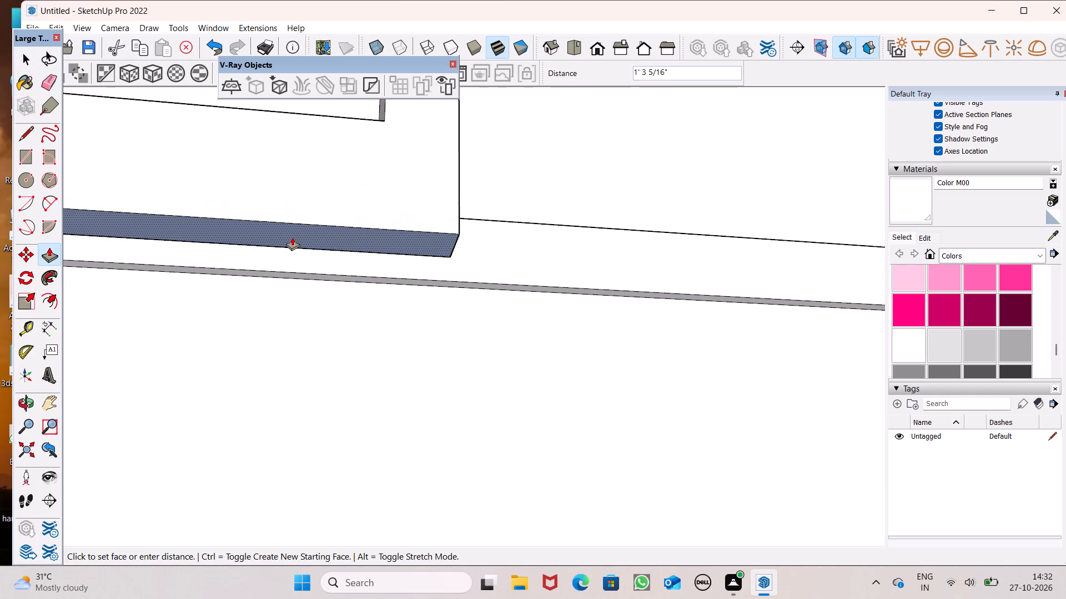
{"action": "left_click_drag", "start_coordinate": [292, 237], "coordinate": [292, 238]}
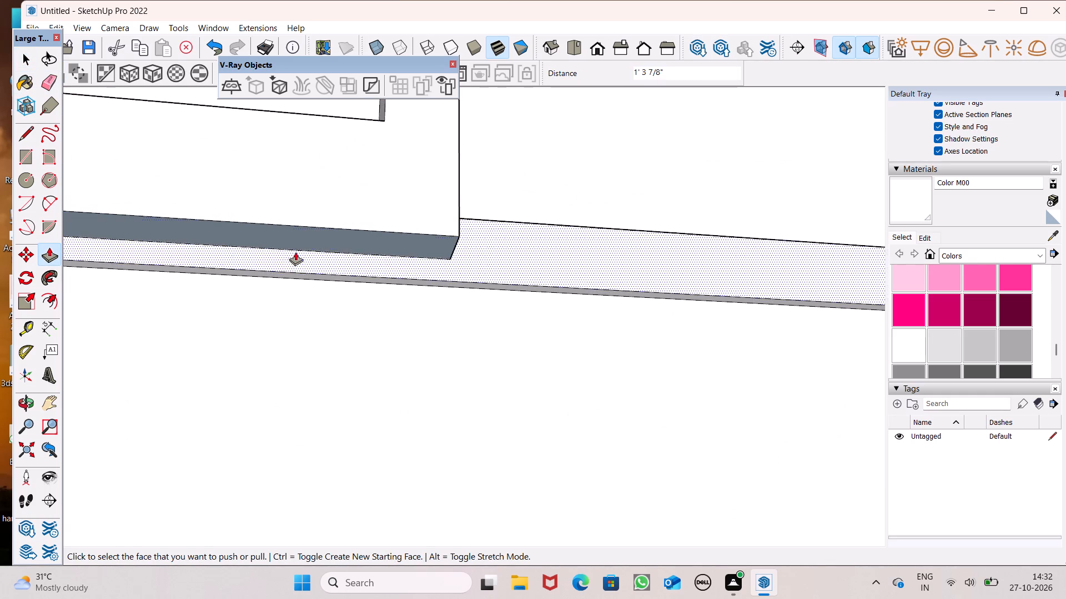
{"action": "left_click_drag", "start_coordinate": [303, 241], "coordinate": [309, 257]}
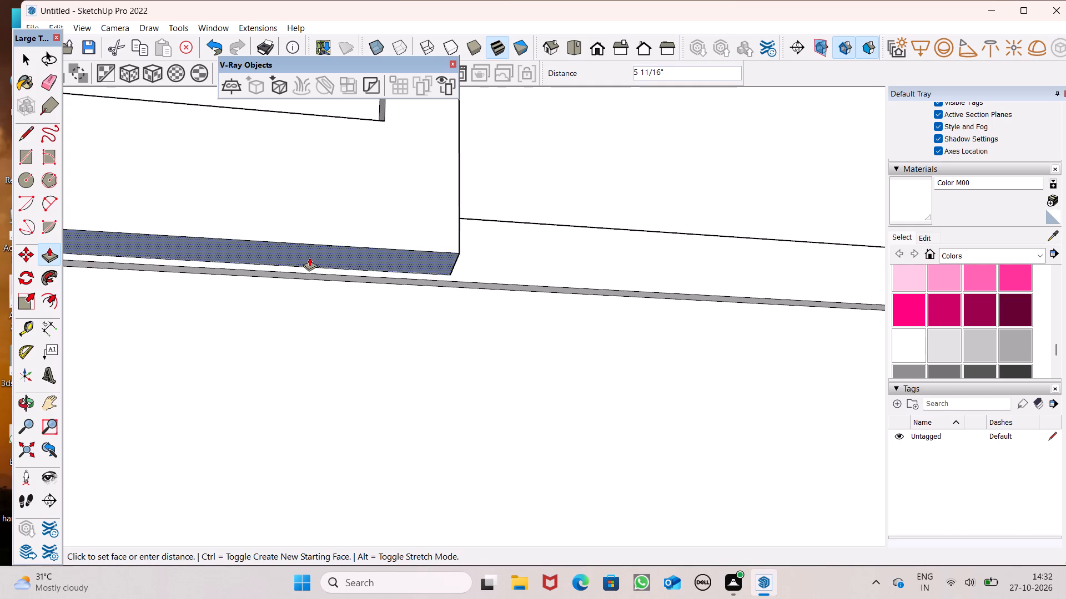
{"action": "left_click_drag", "start_coordinate": [309, 257], "coordinate": [309, 260]}
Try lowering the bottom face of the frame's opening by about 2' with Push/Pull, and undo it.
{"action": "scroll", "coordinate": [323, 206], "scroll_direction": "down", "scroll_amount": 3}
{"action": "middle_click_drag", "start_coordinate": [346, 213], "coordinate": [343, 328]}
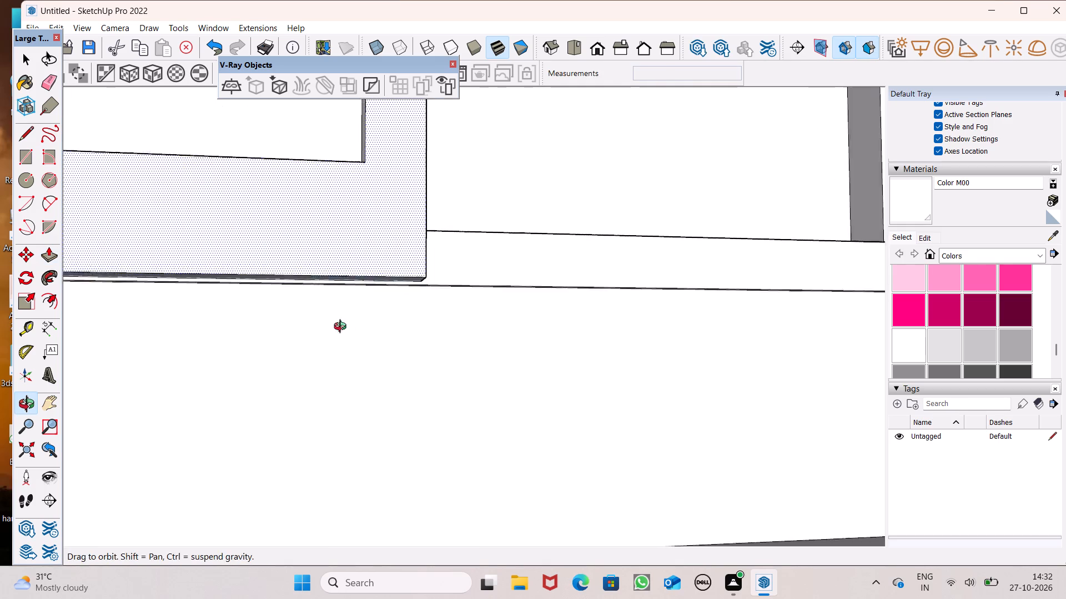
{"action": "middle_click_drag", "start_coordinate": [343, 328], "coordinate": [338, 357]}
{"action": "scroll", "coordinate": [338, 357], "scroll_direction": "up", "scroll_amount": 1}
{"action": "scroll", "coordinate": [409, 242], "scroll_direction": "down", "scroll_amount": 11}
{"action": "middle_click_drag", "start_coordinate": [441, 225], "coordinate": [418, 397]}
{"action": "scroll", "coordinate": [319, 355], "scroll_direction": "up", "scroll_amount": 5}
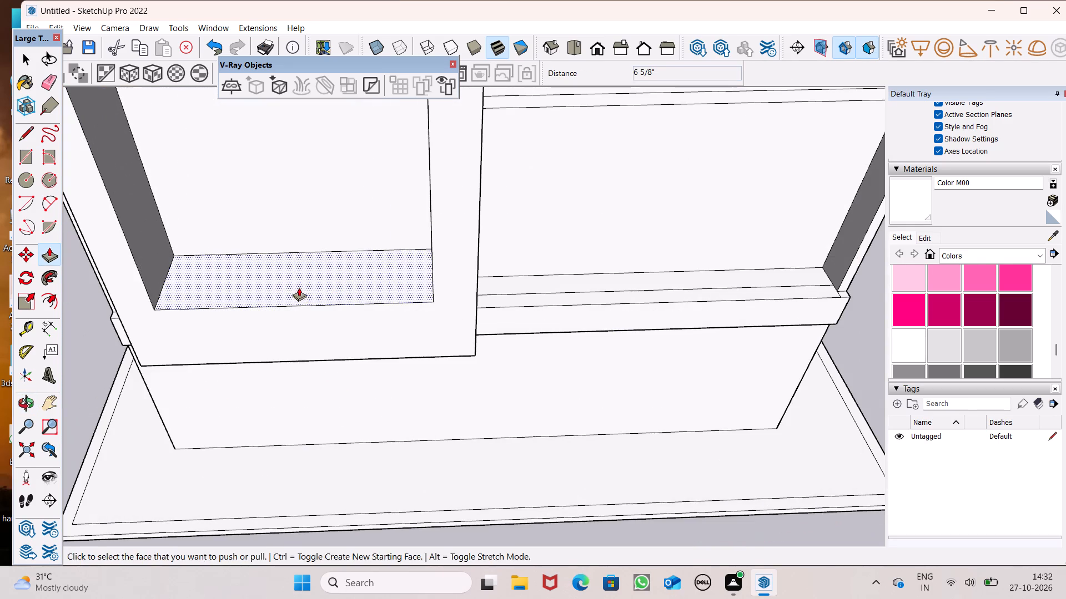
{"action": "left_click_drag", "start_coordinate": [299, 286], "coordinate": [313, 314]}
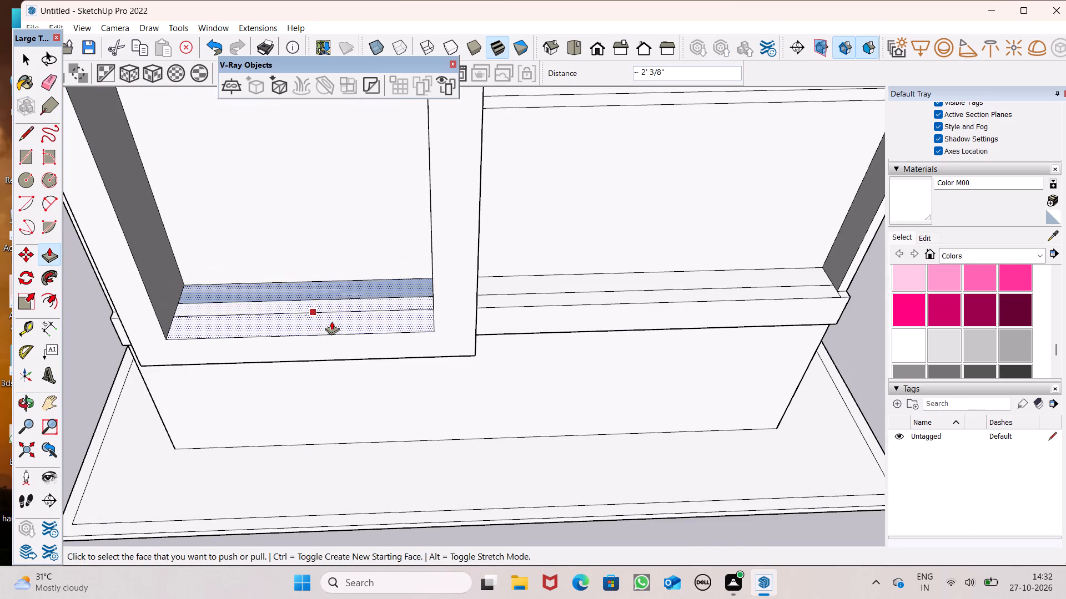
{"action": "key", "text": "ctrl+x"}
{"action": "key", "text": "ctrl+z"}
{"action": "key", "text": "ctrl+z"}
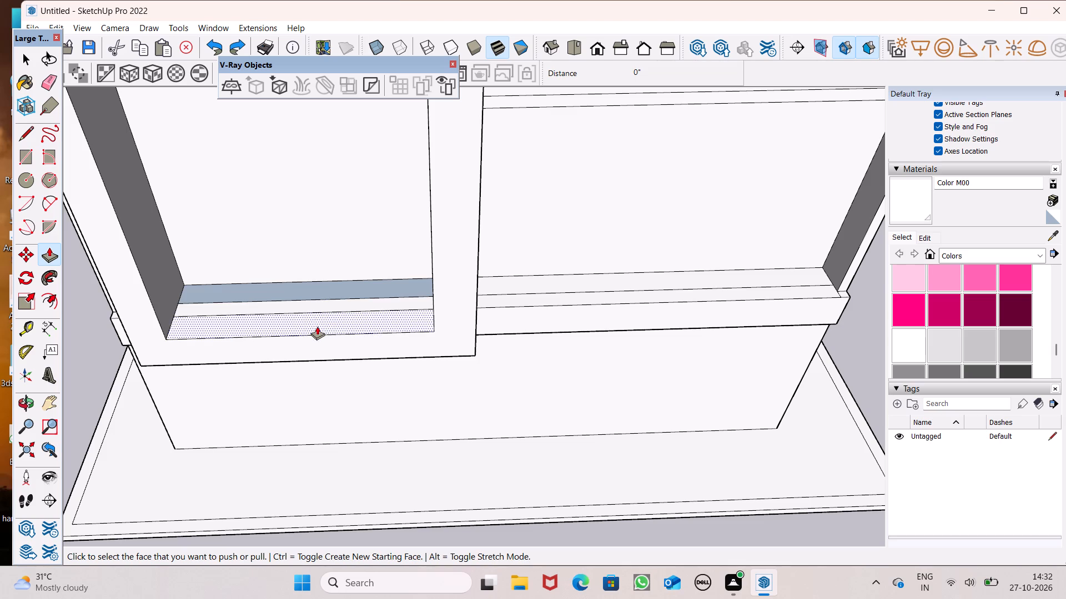
Lower the bottom face of the facade frame's opening by about 1' 4" with Push/Pull.
{"action": "left_click_drag", "start_coordinate": [311, 288], "coordinate": [319, 307]}
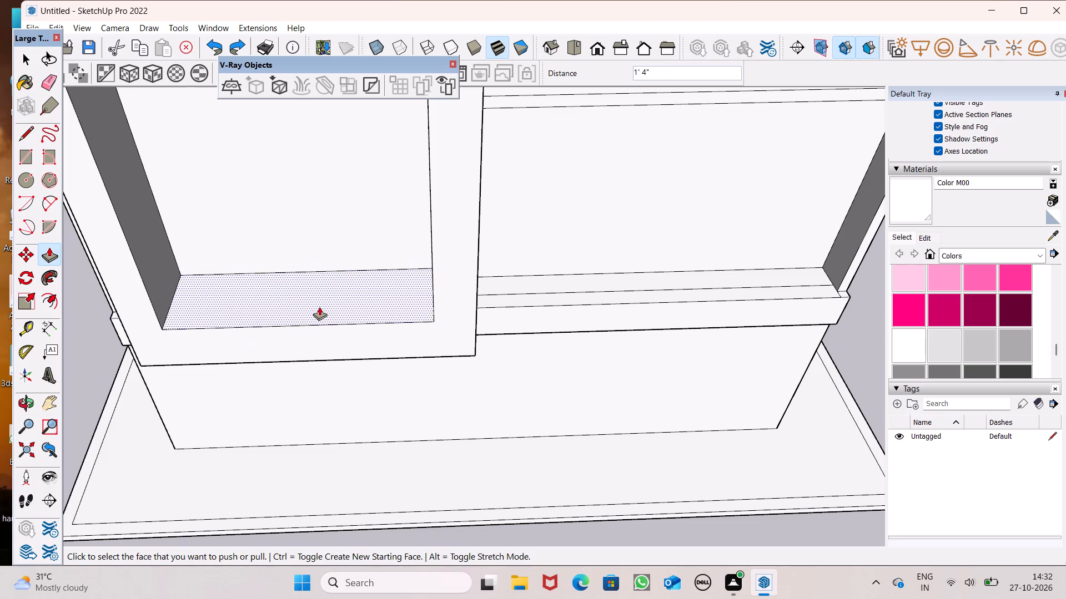
{"action": "scroll", "coordinate": [296, 253], "scroll_direction": "down", "scroll_amount": 5}
{"action": "middle_click_drag", "start_coordinate": [336, 296], "coordinate": [273, 91]}
{"action": "key", "text": "space"}
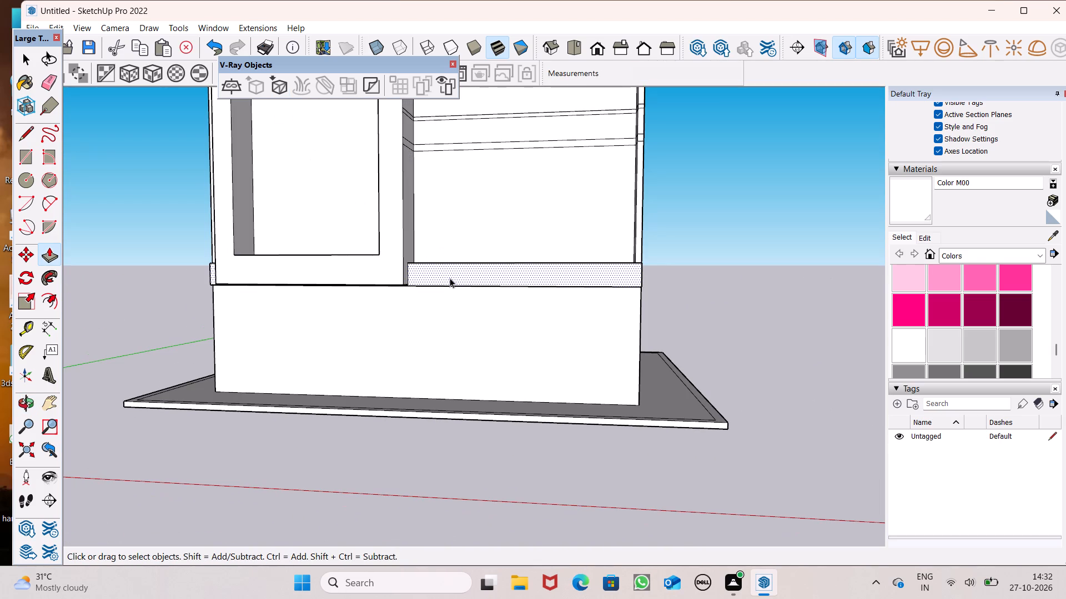
Draw a vertical line about 1 1/2" long from the frame's bottom corner down to the ledge's lower edge.
{"action": "left_click", "coordinate": [23, 137]}
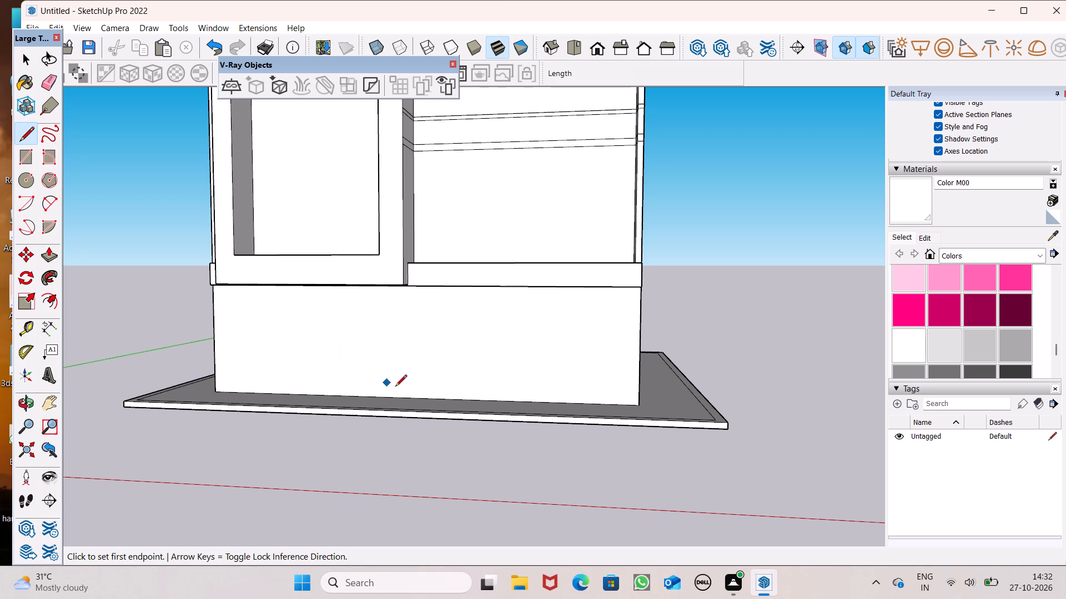
{"action": "scroll", "coordinate": [459, 267], "scroll_direction": "up", "scroll_amount": 4}
{"action": "scroll", "coordinate": [355, 267], "scroll_direction": "down", "scroll_amount": 2}
{"action": "middle_click_drag", "start_coordinate": [473, 323], "coordinate": [474, 323]}
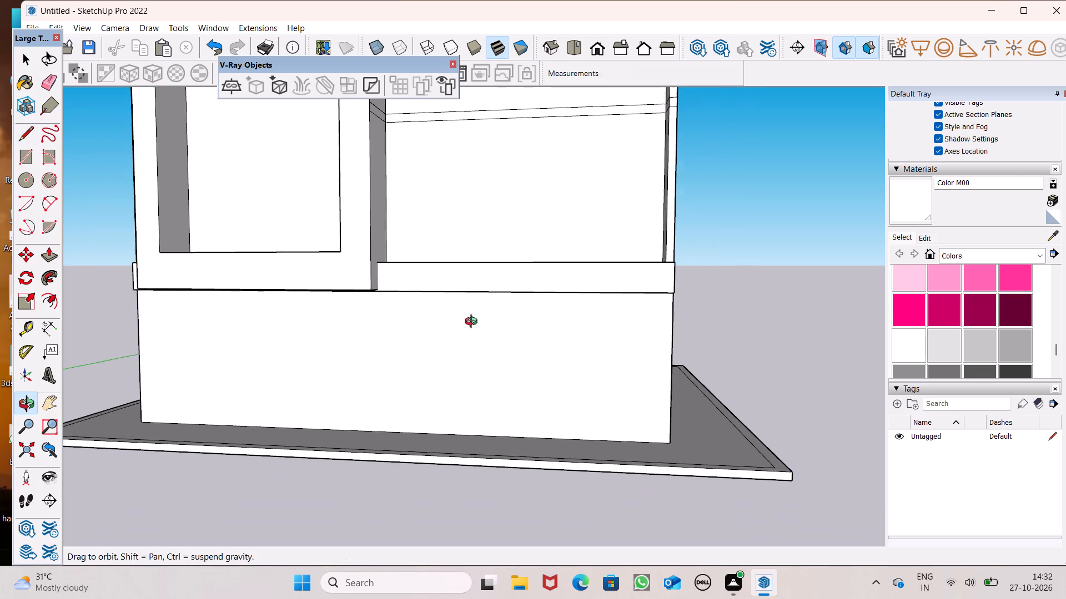
{"action": "middle_click_drag", "start_coordinate": [474, 323], "coordinate": [492, 313]}
{"action": "scroll", "coordinate": [536, 304], "scroll_direction": "up", "scroll_amount": 3}
{"action": "scroll", "coordinate": [331, 293], "scroll_direction": "down", "scroll_amount": 4}
{"action": "middle_click_drag", "start_coordinate": [515, 294], "coordinate": [520, 307]}
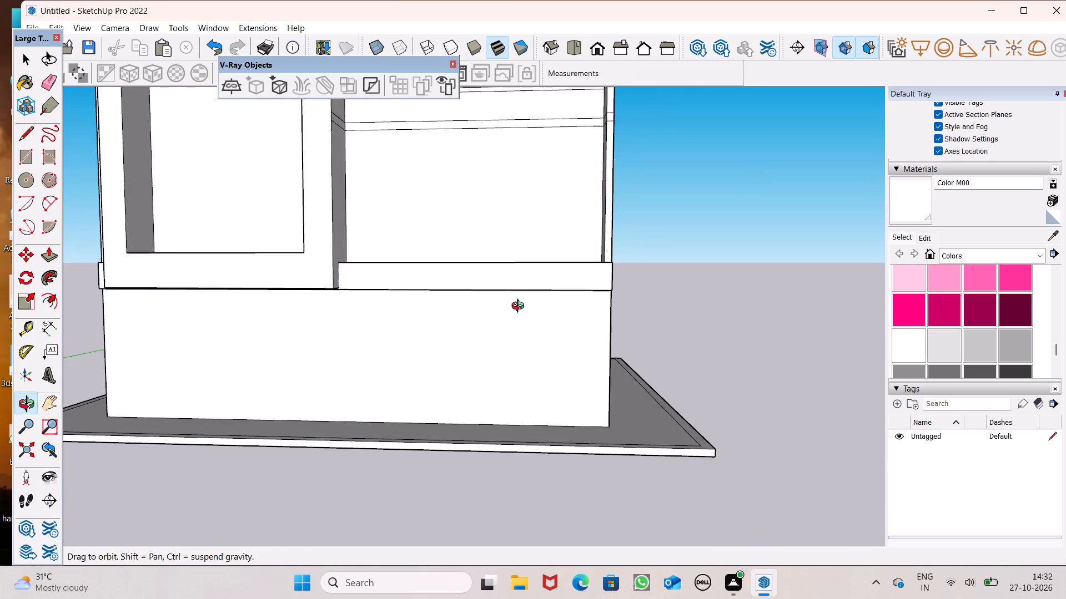
{"action": "middle_click_drag", "start_coordinate": [520, 307], "coordinate": [520, 310]}
{"action": "scroll", "coordinate": [557, 291], "scroll_direction": "up", "scroll_amount": 5}
{"action": "scroll", "coordinate": [251, 278], "scroll_direction": "up", "scroll_amount": 4}
{"action": "scroll", "coordinate": [238, 282], "scroll_direction": "down", "scroll_amount": 2}
{"action": "middle_click_drag", "start_coordinate": [267, 294], "coordinate": [292, 267]}
{"action": "scroll", "coordinate": [201, 252], "scroll_direction": "down", "scroll_amount": 2}
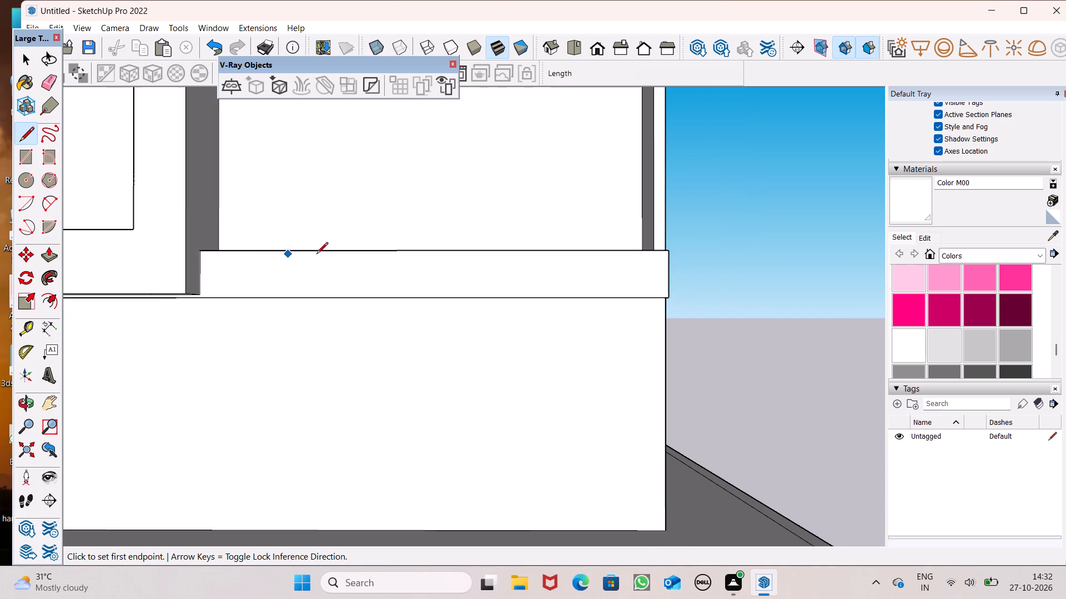
{"action": "scroll", "coordinate": [382, 257], "scroll_direction": "up", "scroll_amount": 2}
{"action": "scroll", "coordinate": [339, 252], "scroll_direction": "down", "scroll_amount": 1}
{"action": "scroll", "coordinate": [352, 272], "scroll_direction": "up", "scroll_amount": 1}
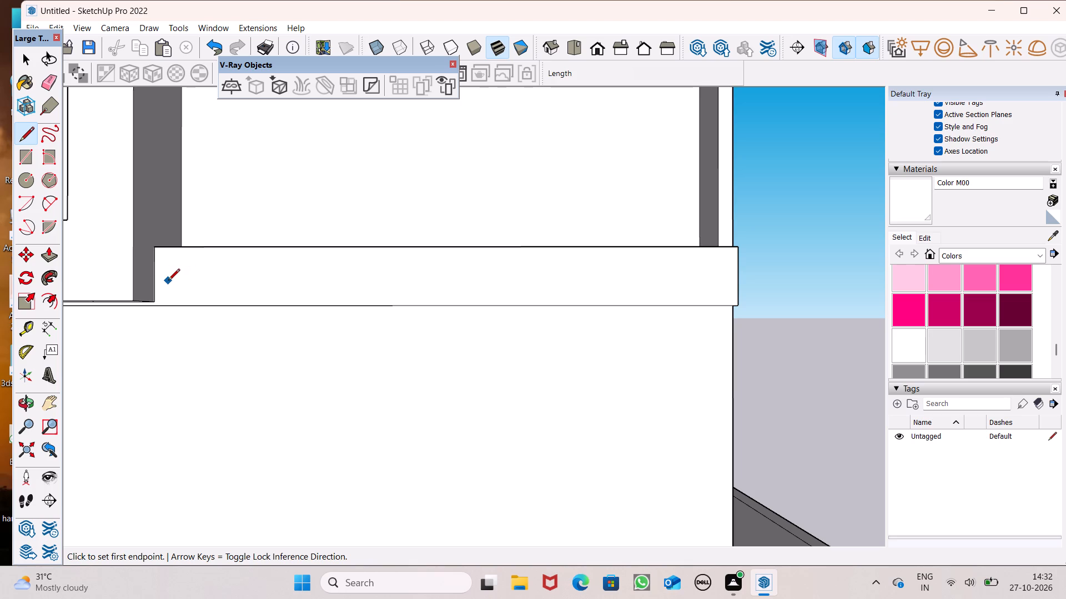
{"action": "scroll", "coordinate": [168, 288], "scroll_direction": "up", "scroll_amount": 6}
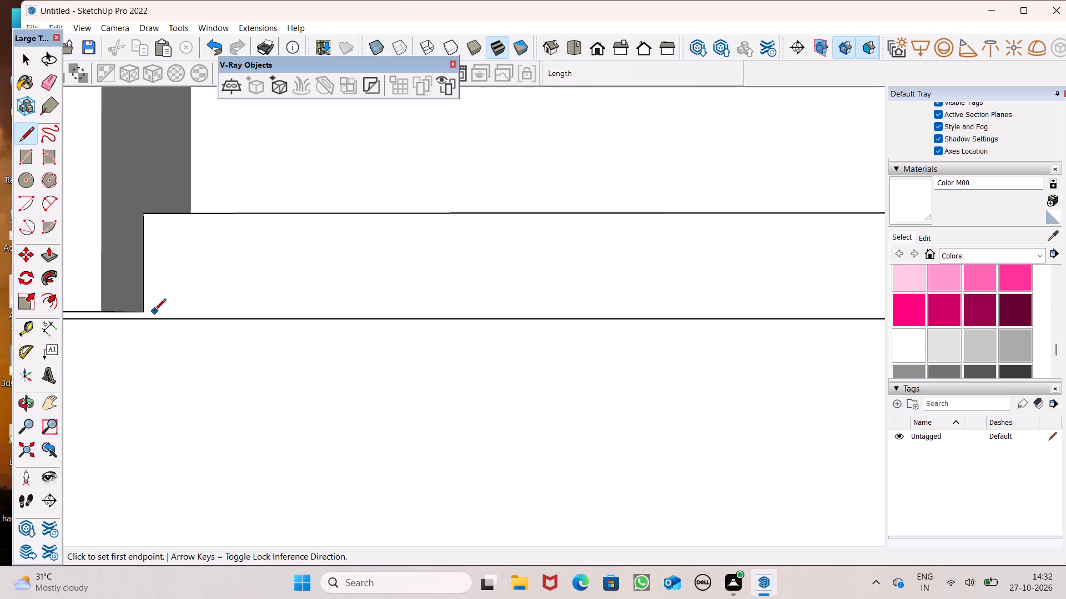
{"action": "left_click", "coordinate": [144, 313]}
{"action": "scroll", "coordinate": [144, 316], "scroll_direction": "up", "scroll_amount": 3}
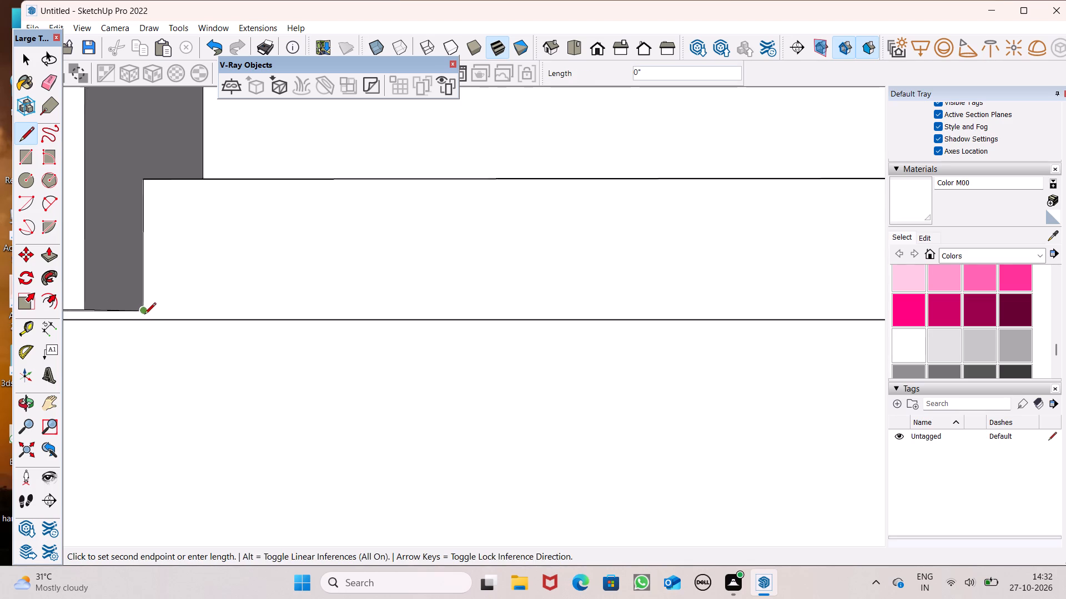
{"action": "scroll", "coordinate": [144, 315], "scroll_direction": "up", "scroll_amount": 3}
{"action": "left_click", "coordinate": [142, 321]}
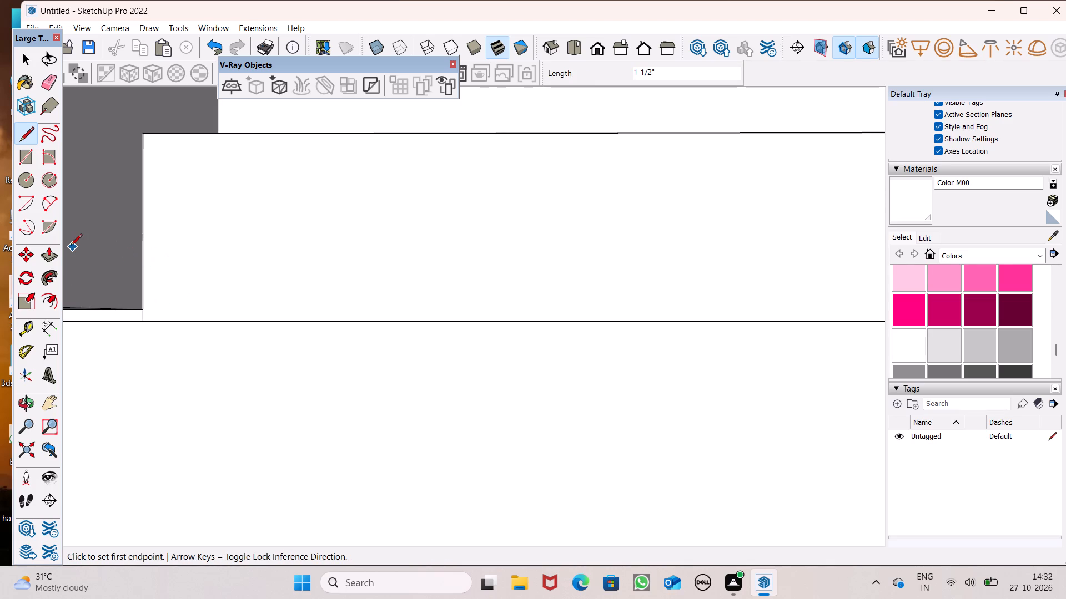
Pull the front face of the side wall at the ledge's far end forward 5 11/16", flush with the ledge.
{"action": "scroll", "coordinate": [69, 246], "scroll_direction": "down", "scroll_amount": 1}
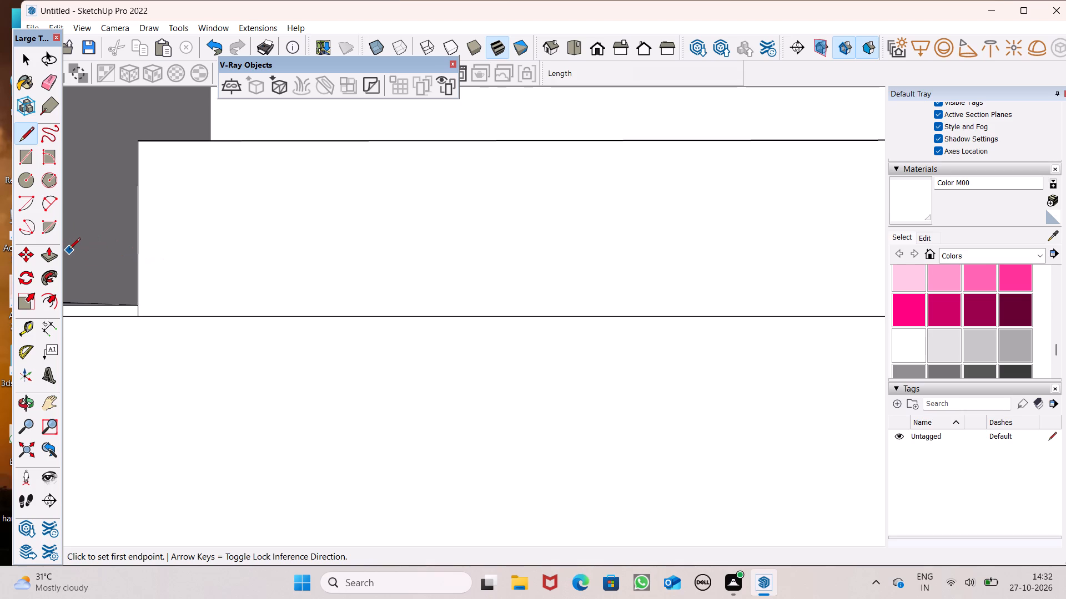
{"action": "scroll", "coordinate": [69, 250], "scroll_direction": "down", "scroll_amount": 6}
{"action": "scroll", "coordinate": [347, 242], "scroll_direction": "down", "scroll_amount": 7}
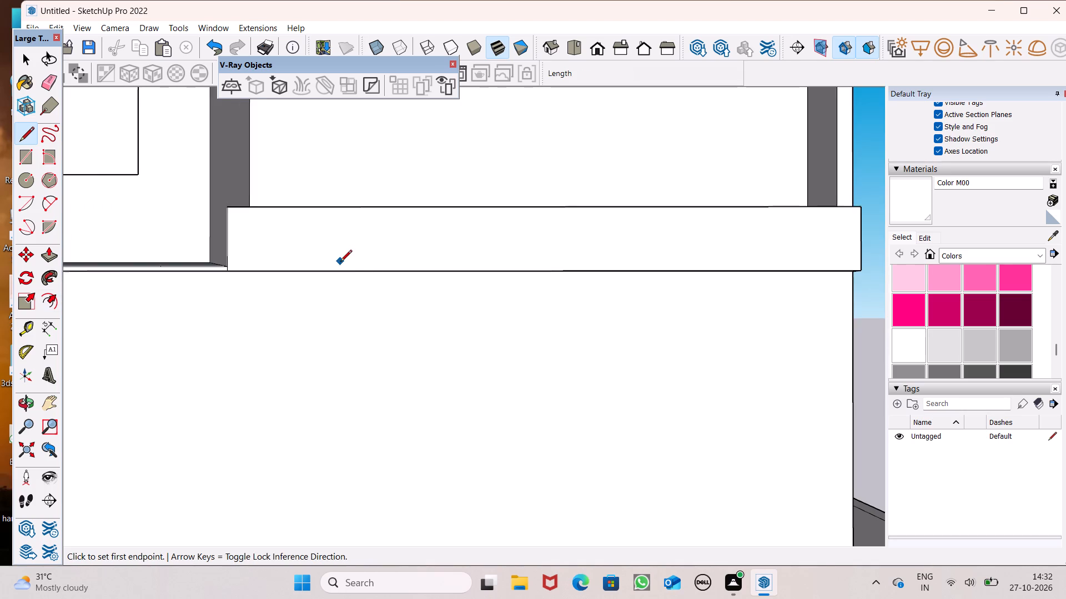
{"action": "scroll", "coordinate": [340, 262], "scroll_direction": "down", "scroll_amount": 2}
{"action": "middle_click_drag", "start_coordinate": [380, 267], "coordinate": [326, 441]}
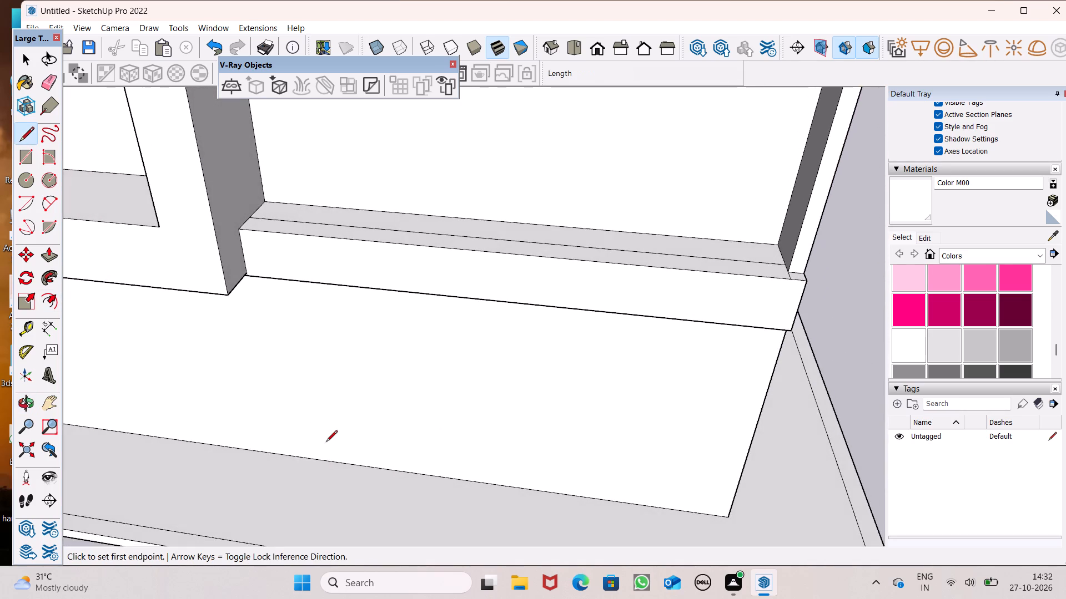
{"action": "scroll", "coordinate": [300, 369], "scroll_direction": "down", "scroll_amount": 3}
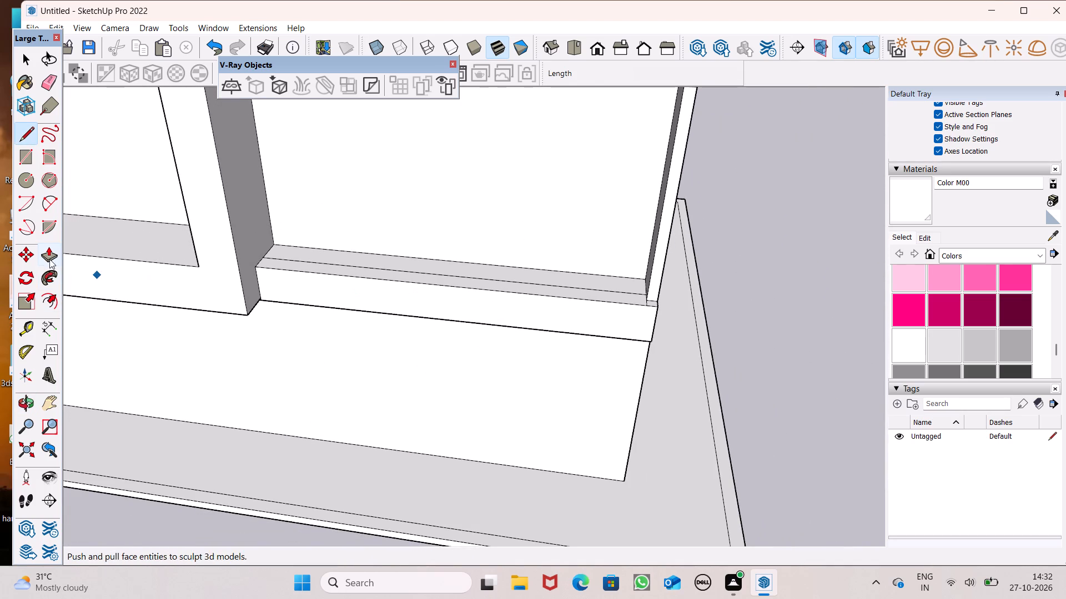
{"action": "left_click", "coordinate": [49, 258]}
{"action": "left_click_drag", "start_coordinate": [653, 294], "coordinate": [649, 306]}
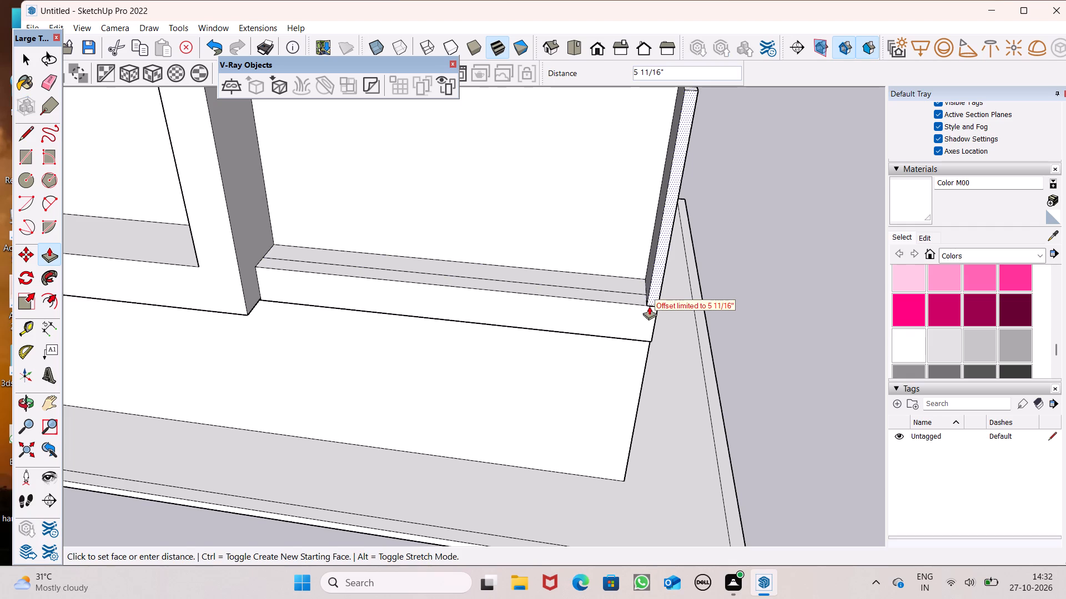
{"action": "left_click_drag", "start_coordinate": [649, 306], "coordinate": [640, 309]}
Draw a line down the ledge's front face from the side wall's inner corner to the ledge's lower edge.
{"action": "left_click", "coordinate": [26, 133]}
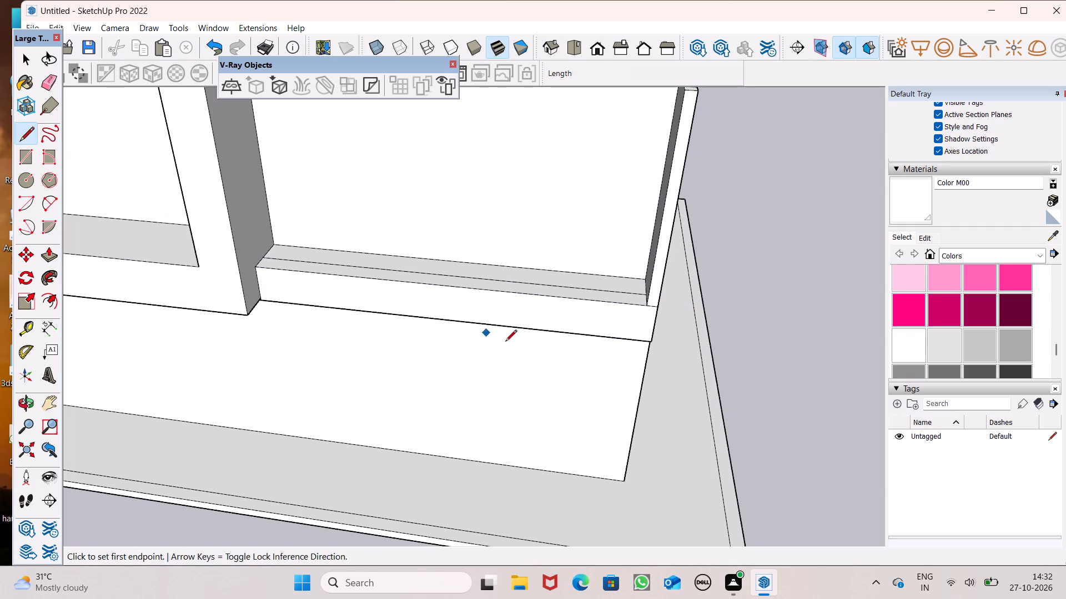
{"action": "scroll", "coordinate": [599, 359], "scroll_direction": "up", "scroll_amount": 5}
{"action": "left_click", "coordinate": [663, 271]}
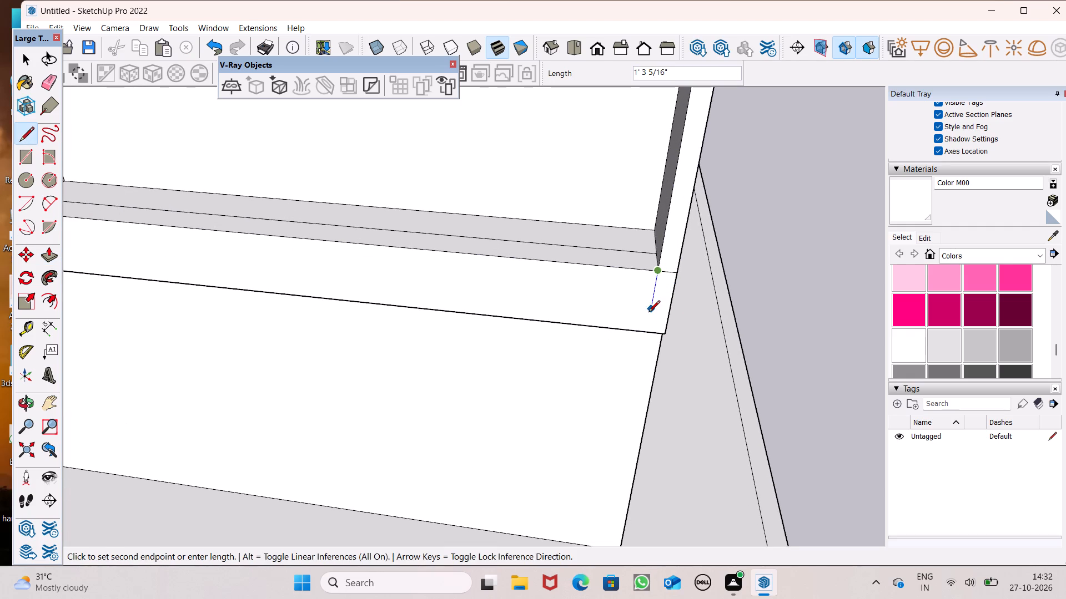
{"action": "left_click", "coordinate": [647, 334]}
{"action": "scroll", "coordinate": [411, 255], "scroll_direction": "down", "scroll_amount": 6}
{"action": "scroll", "coordinate": [578, 207], "scroll_direction": "down", "scroll_amount": 3}
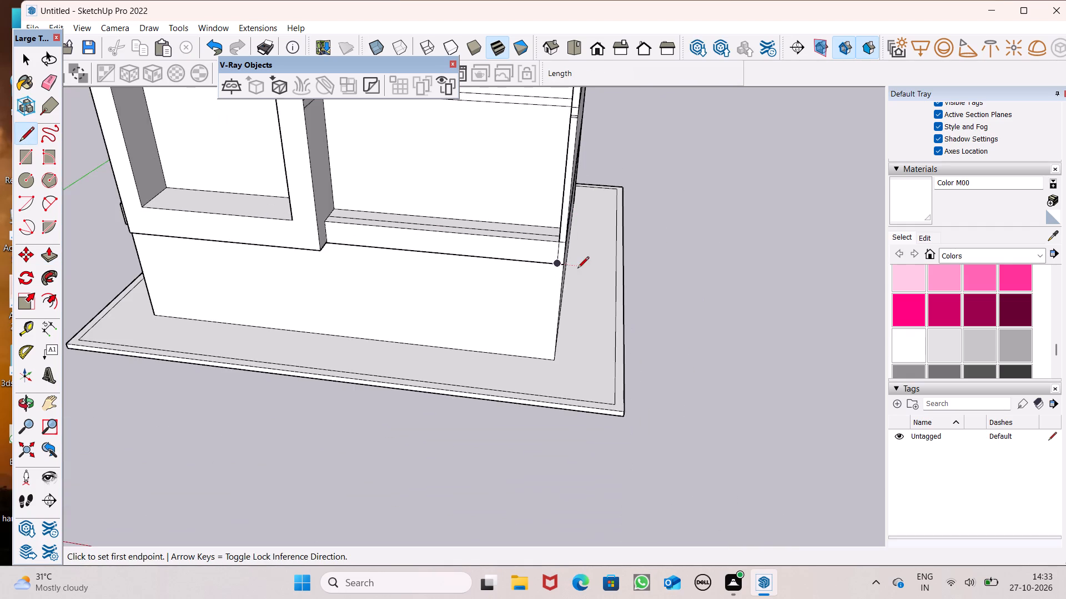
{"action": "middle_click_drag", "start_coordinate": [581, 270], "coordinate": [630, 235]}
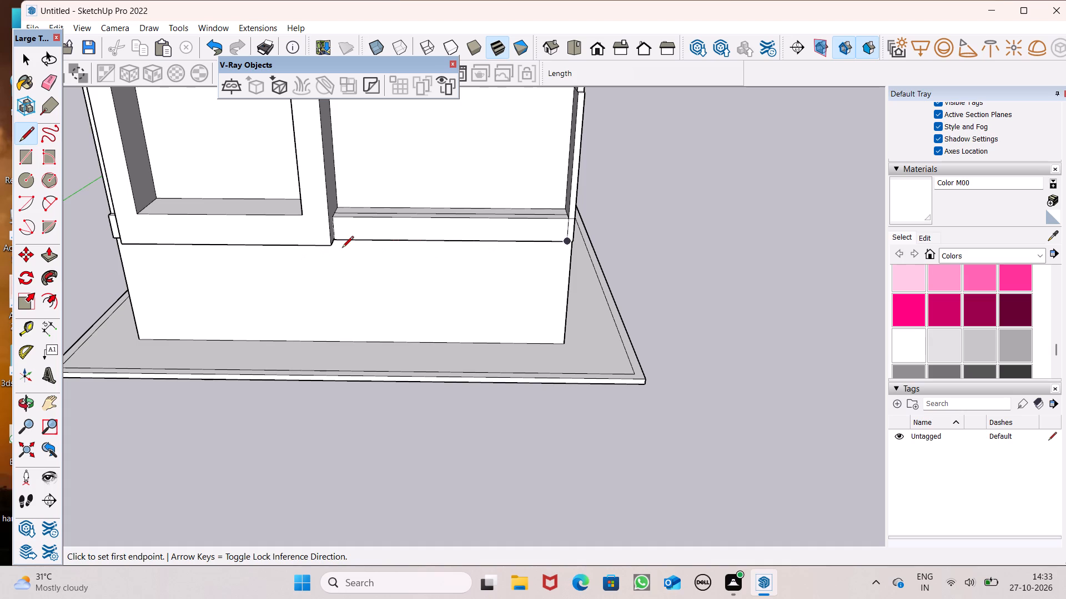
{"action": "scroll", "coordinate": [467, 221], "scroll_direction": "up", "scroll_amount": 4}
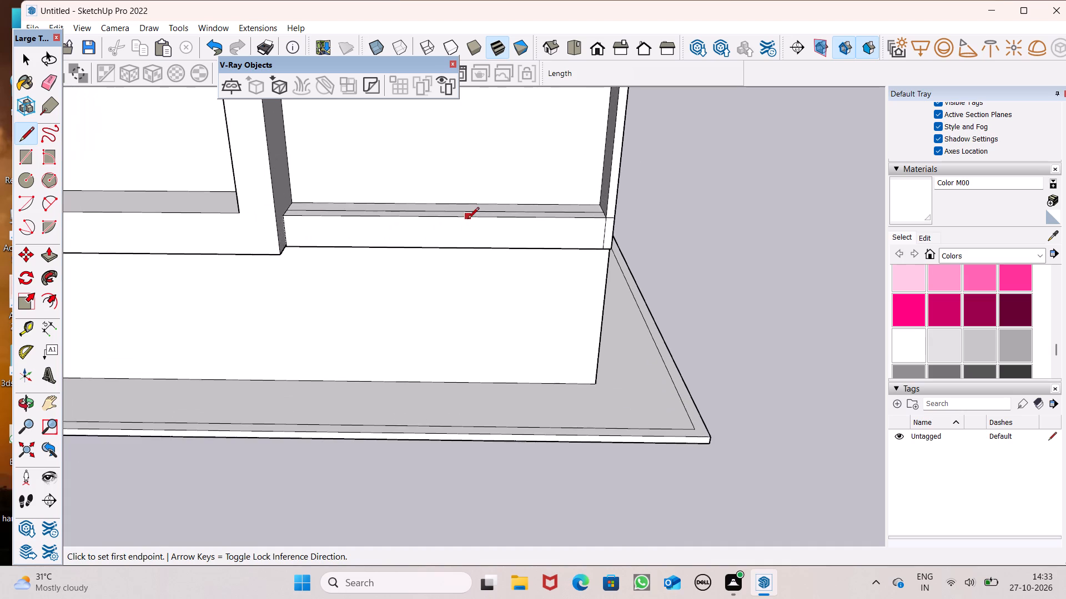
{"action": "middle_click_drag", "start_coordinate": [469, 220], "coordinate": [464, 195]}
{"action": "scroll", "coordinate": [334, 231], "scroll_direction": "up", "scroll_amount": 6}
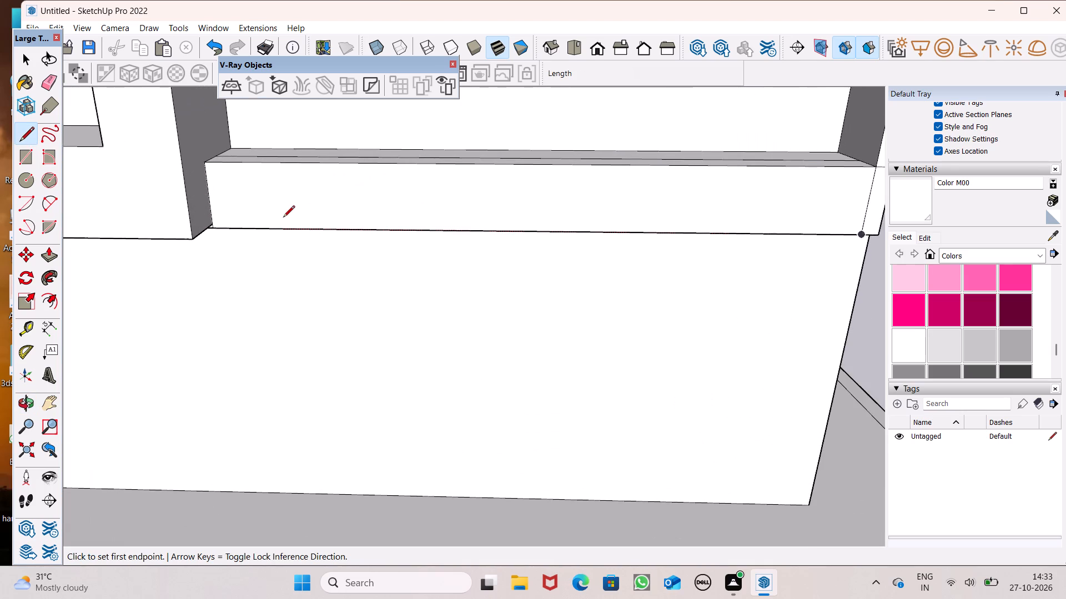
Draw a horizontal line about 19' 4" long across the ledge's front face, from the frame's side to the line below the side wall.
{"action": "scroll", "coordinate": [280, 218], "scroll_direction": "down", "scroll_amount": 2}
{"action": "middle_click_drag", "start_coordinate": [277, 232], "coordinate": [281, 215]}
{"action": "scroll", "coordinate": [244, 181], "scroll_direction": "up", "scroll_amount": 3}
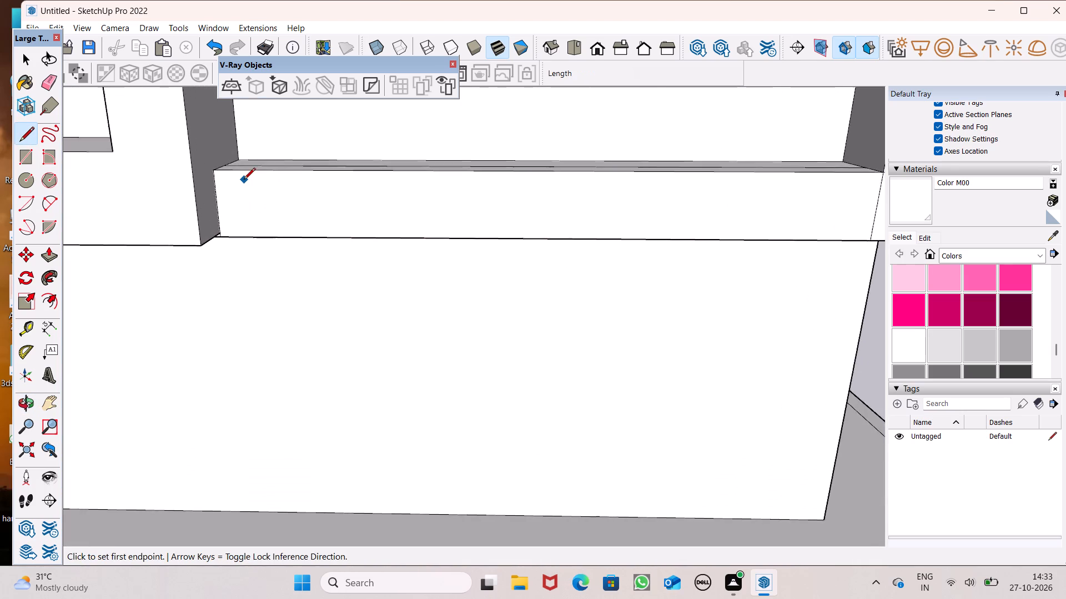
{"action": "scroll", "coordinate": [244, 180], "scroll_direction": "up", "scroll_amount": 1}
{"action": "scroll", "coordinate": [233, 202], "scroll_direction": "down", "scroll_amount": 1}
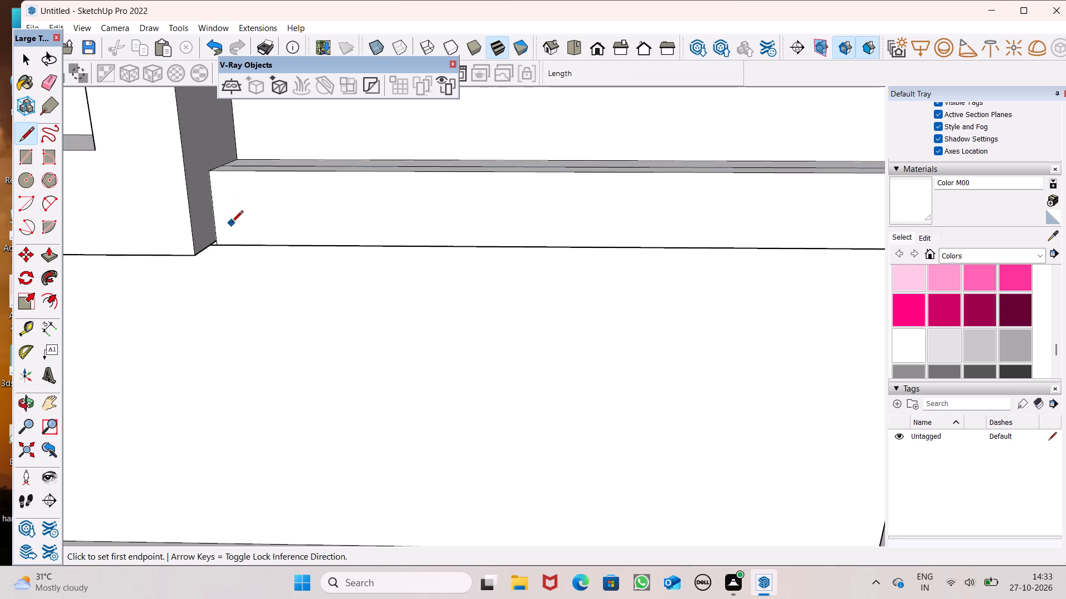
{"action": "left_click", "coordinate": [216, 224]}
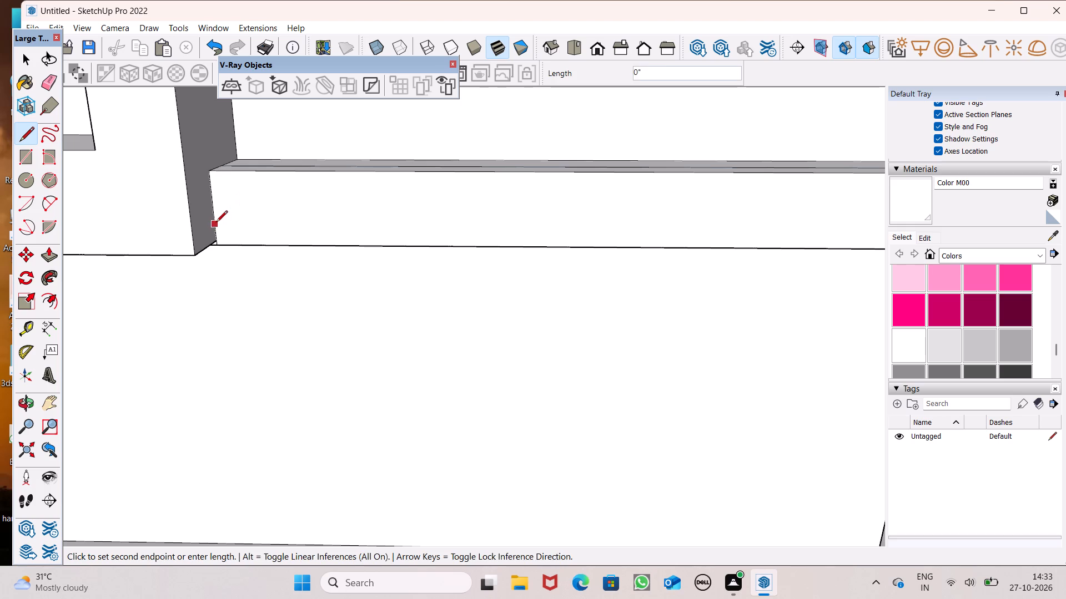
{"action": "scroll", "coordinate": [269, 230], "scroll_direction": "down", "scroll_amount": 3}
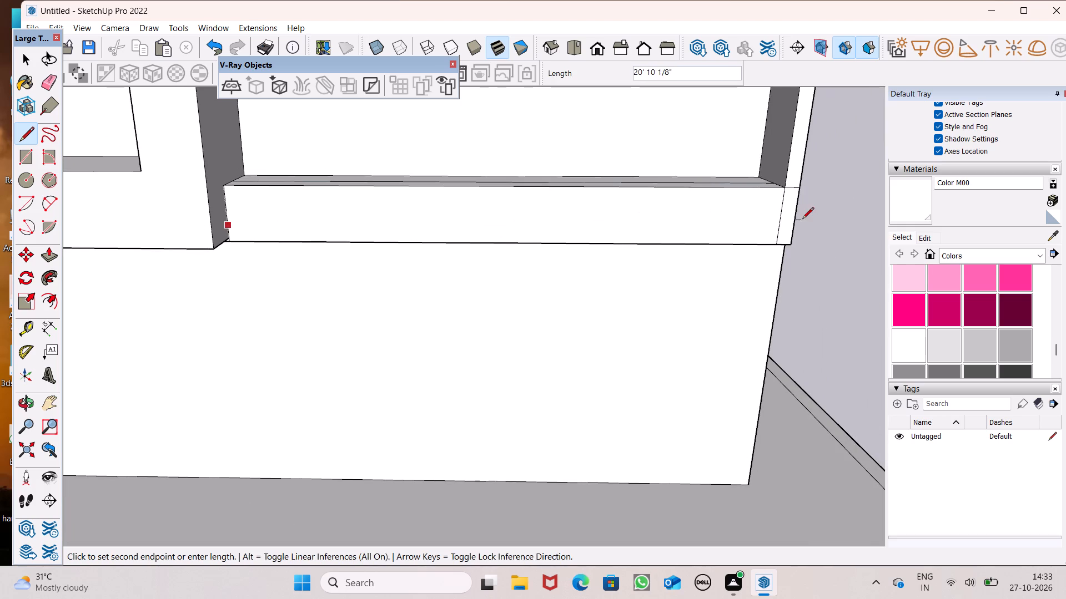
{"action": "left_click", "coordinate": [776, 230]}
Erase the lengthwise line on the top face of the lower ledge.
{"action": "scroll", "coordinate": [531, 228], "scroll_direction": "down", "scroll_amount": 6}
{"action": "middle_click_drag", "start_coordinate": [595, 239], "coordinate": [600, 327]}
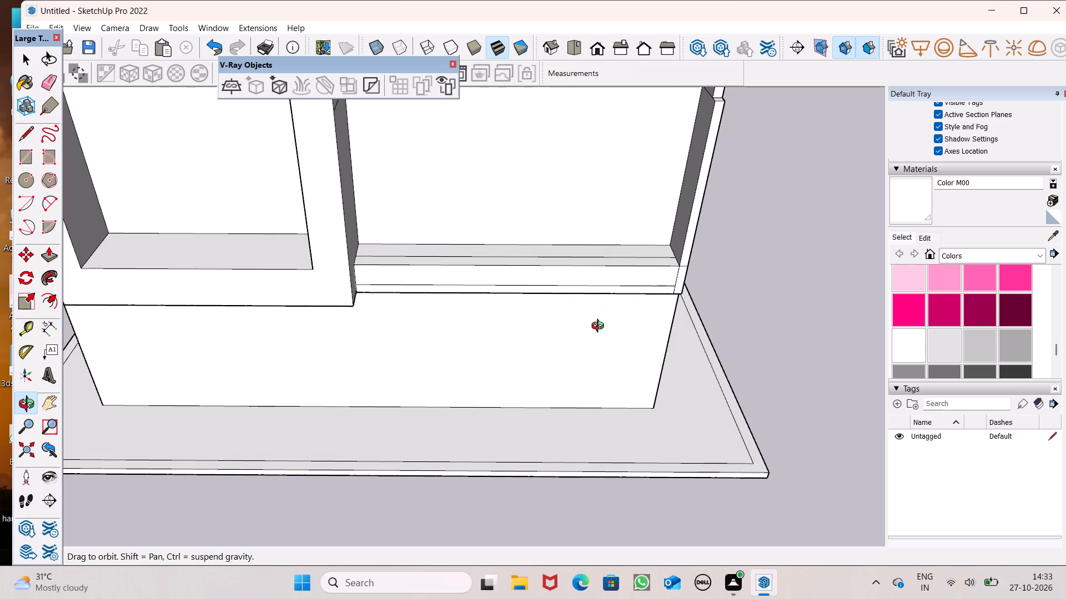
{"action": "middle_click_drag", "start_coordinate": [600, 327], "coordinate": [596, 348]}
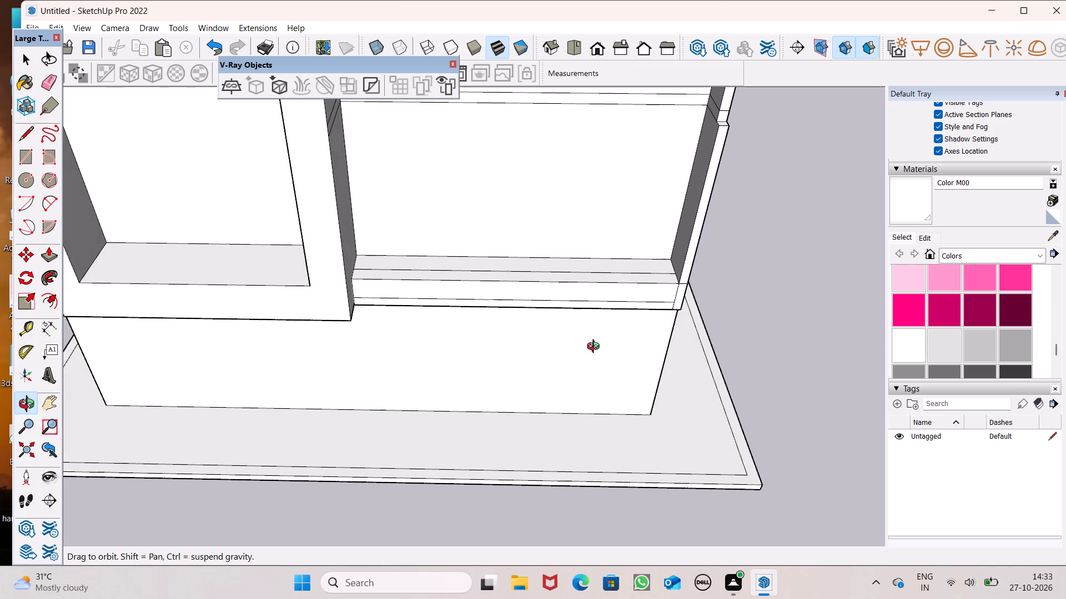
{"action": "middle_click_drag", "start_coordinate": [596, 348], "coordinate": [595, 372]}
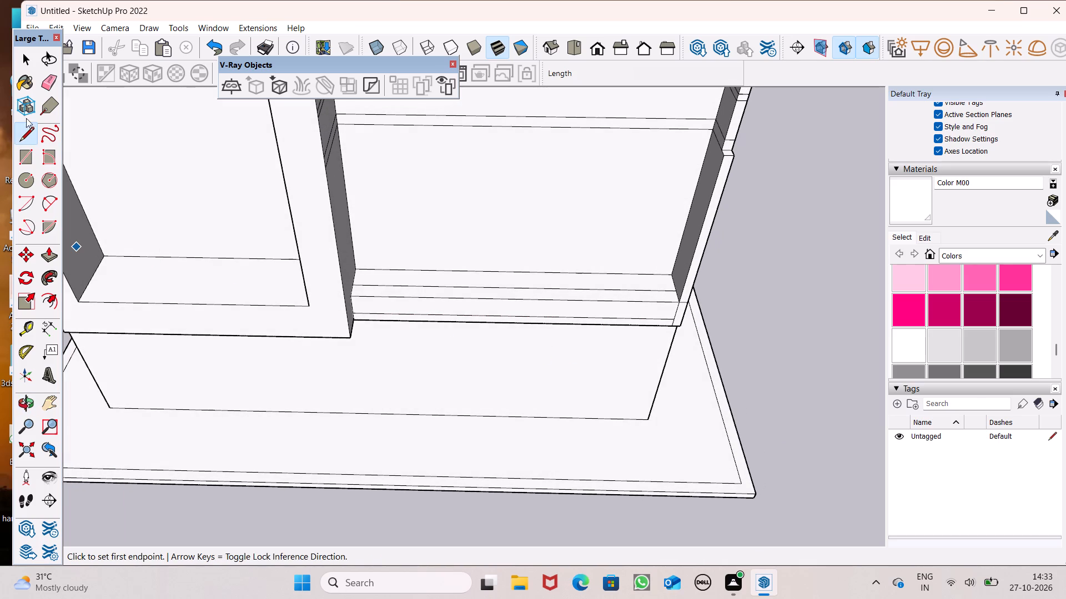
{"action": "left_click", "coordinate": [45, 82]}
{"action": "left_click_drag", "start_coordinate": [401, 288], "coordinate": [401, 280]}
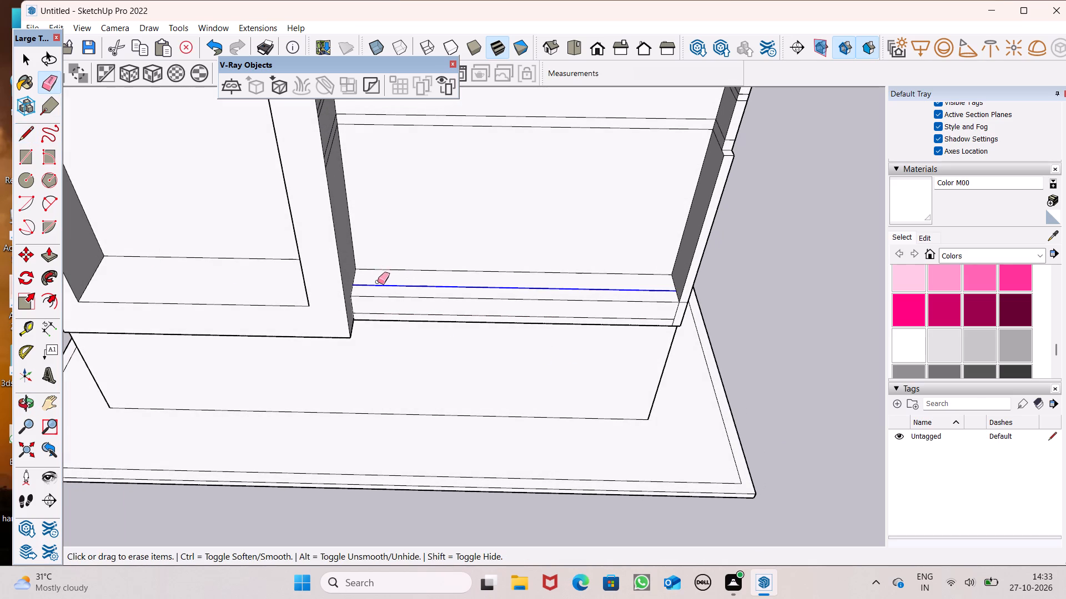
Push the upper and lower strips of the ledge's front face back 4 3/4" between the frame and the side wall.
{"action": "left_click_drag", "start_coordinate": [44, 246], "coordinate": [50, 248]}
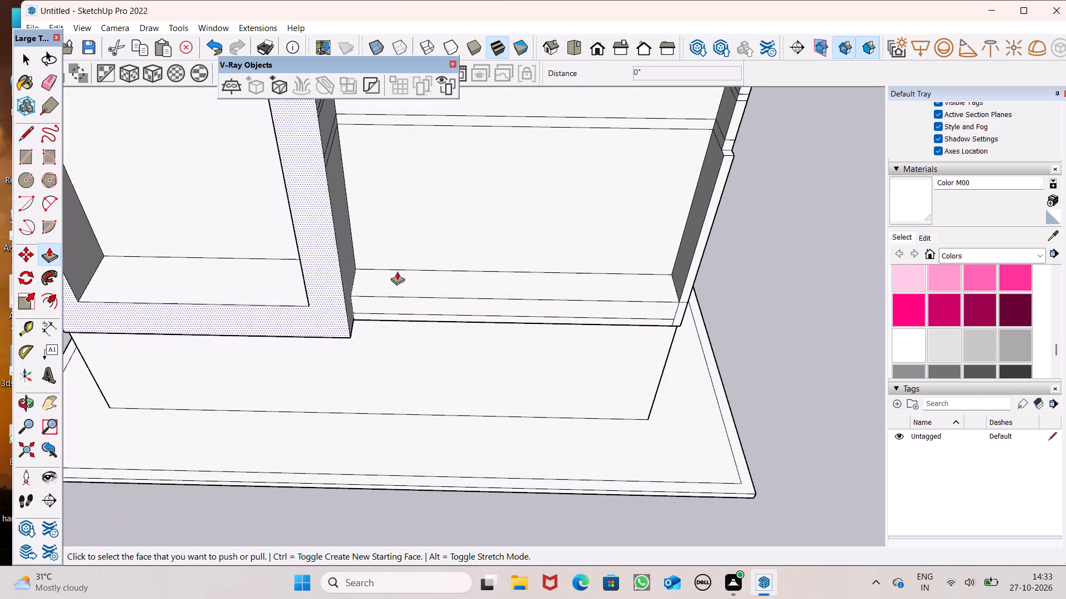
{"action": "scroll", "coordinate": [535, 303], "scroll_direction": "up", "scroll_amount": 3}
{"action": "left_click_drag", "start_coordinate": [535, 302], "coordinate": [530, 298]}
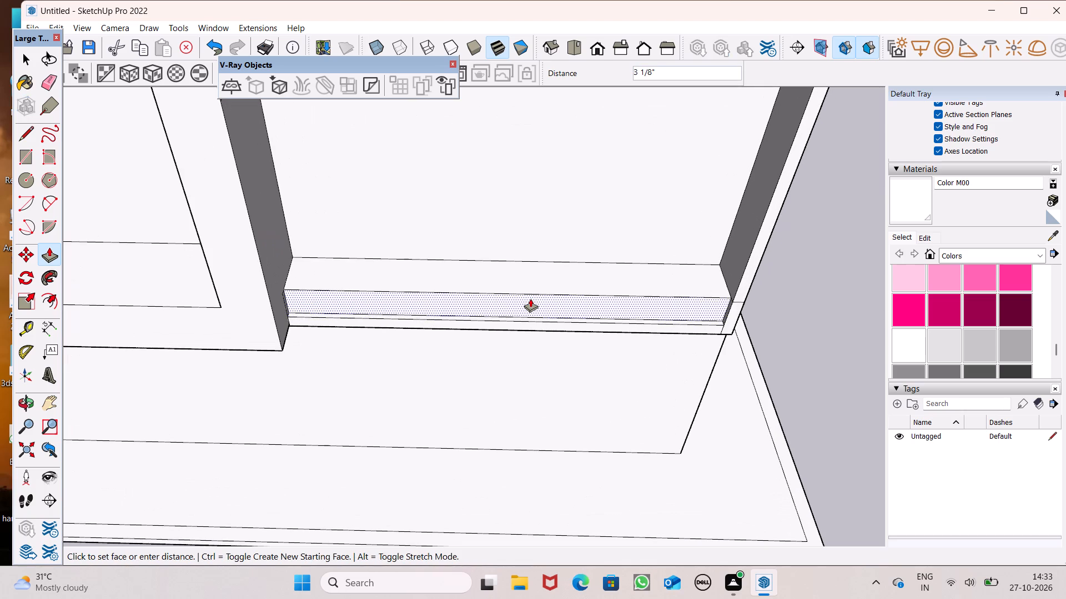
{"action": "left_click_drag", "start_coordinate": [530, 298], "coordinate": [531, 296]}
{"action": "scroll", "coordinate": [579, 334], "scroll_direction": "up", "scroll_amount": 2}
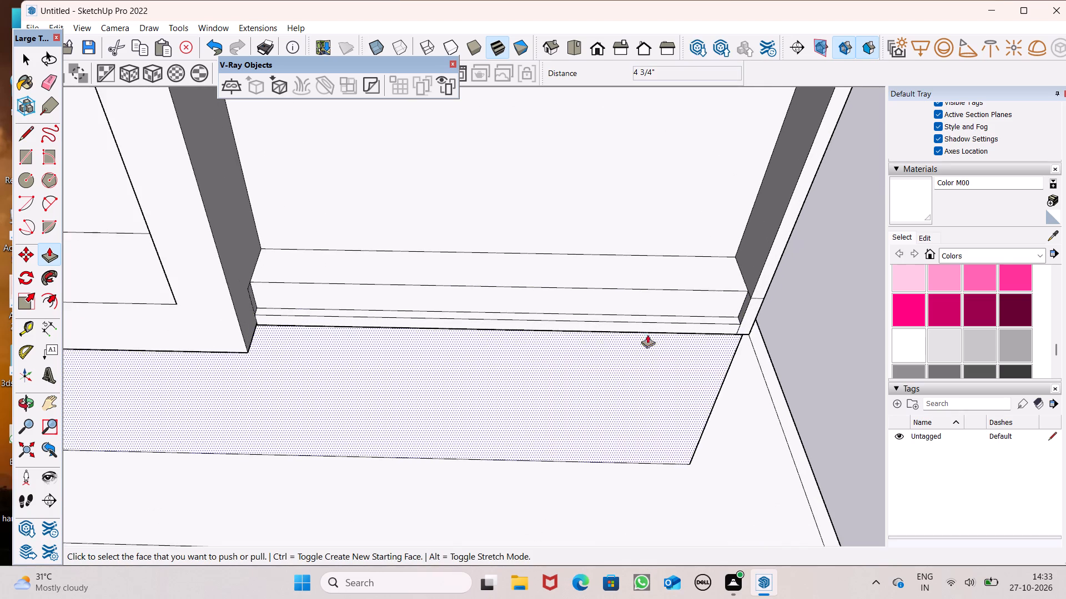
{"action": "scroll", "coordinate": [701, 325], "scroll_direction": "up", "scroll_amount": 3}
{"action": "left_click_drag", "start_coordinate": [710, 326], "coordinate": [712, 310]}
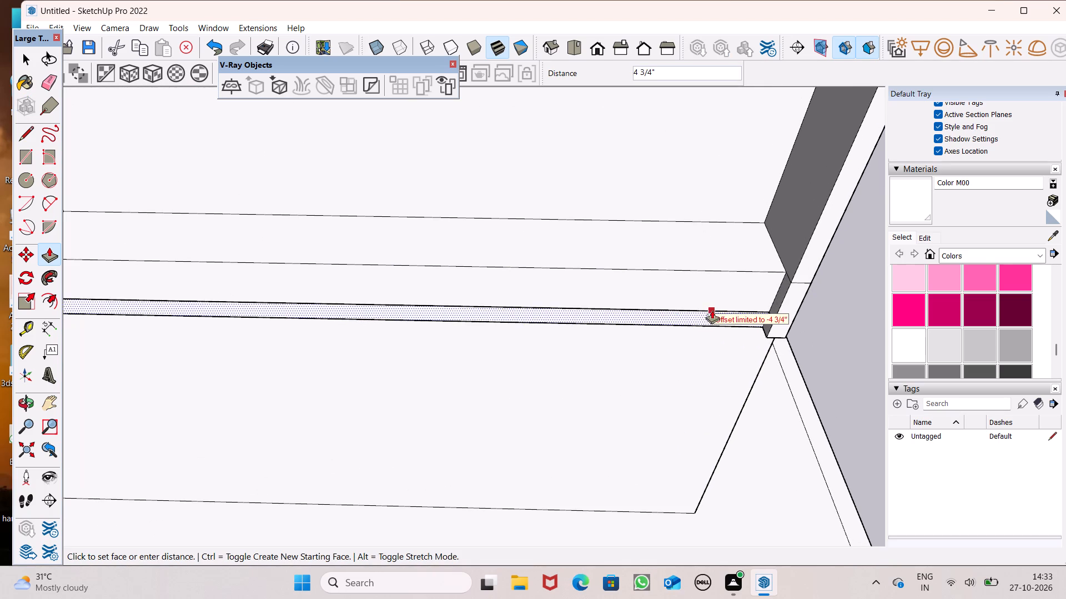
{"action": "left_click_drag", "start_coordinate": [712, 310], "coordinate": [712, 297]}
Pull the front face of the ledge on the storey above forward 1' 11 7/16".
{"action": "scroll", "coordinate": [664, 236], "scroll_direction": "down", "scroll_amount": 10}
{"action": "middle_click_drag", "start_coordinate": [662, 329], "coordinate": [602, 91]}
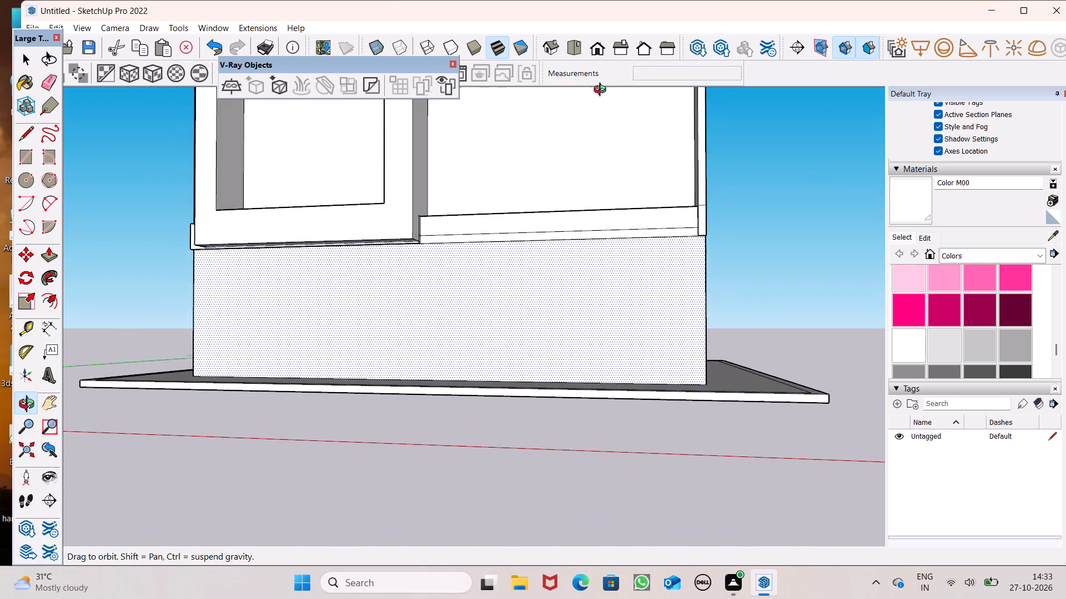
{"action": "middle_click_drag", "start_coordinate": [602, 91], "coordinate": [640, 283]}
{"action": "scroll", "coordinate": [500, 379], "scroll_direction": "down", "scroll_amount": 7}
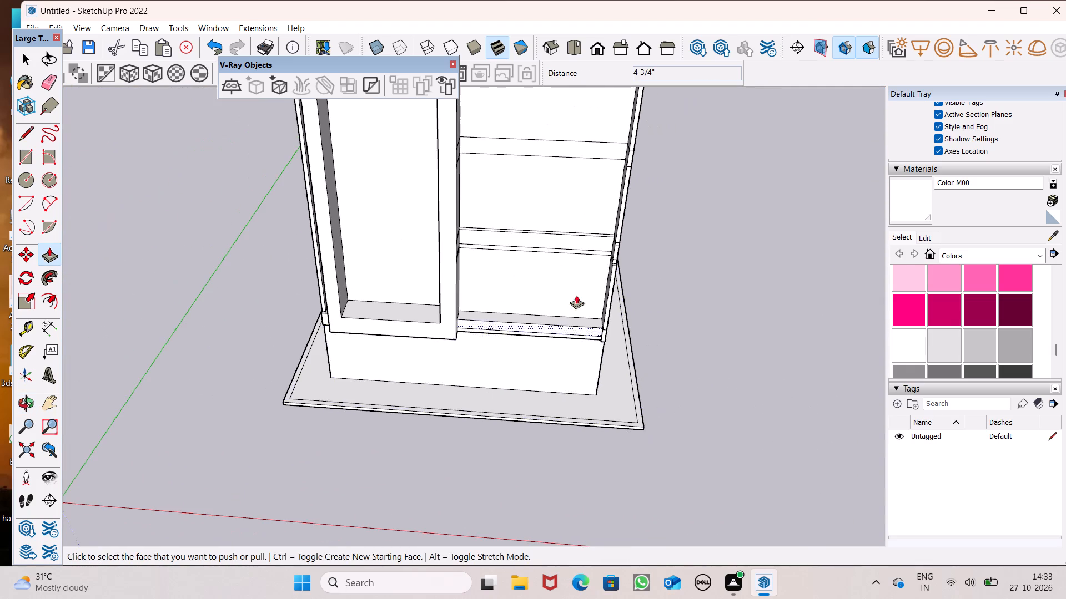
{"action": "scroll", "coordinate": [390, 364], "scroll_direction": "down", "scroll_amount": 2}
{"action": "middle_click_drag", "start_coordinate": [378, 397], "coordinate": [405, 415]}
{"action": "scroll", "coordinate": [464, 314], "scroll_direction": "up", "scroll_amount": 3}
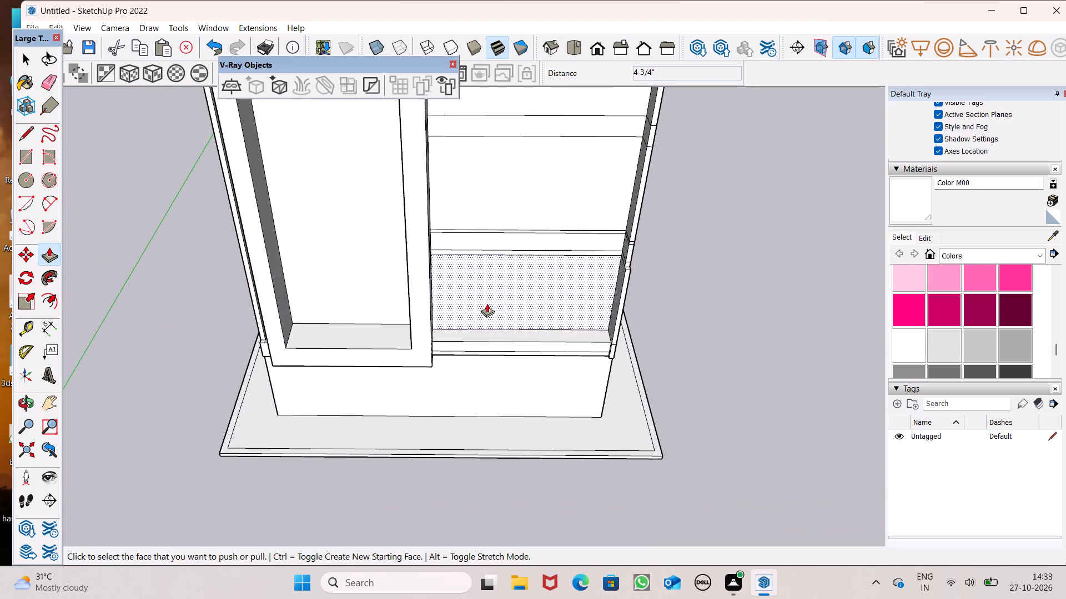
{"action": "scroll", "coordinate": [487, 303], "scroll_direction": "up", "scroll_amount": 7}
{"action": "left_click_drag", "start_coordinate": [466, 219], "coordinate": [466, 266]}
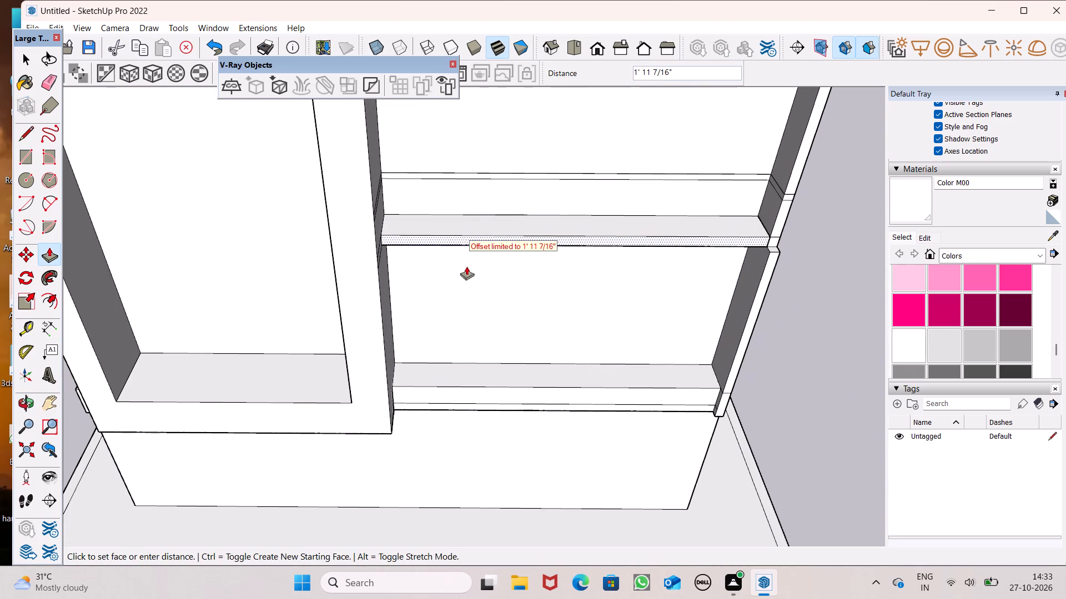
{"action": "left_click_drag", "start_coordinate": [466, 266], "coordinate": [461, 390]}
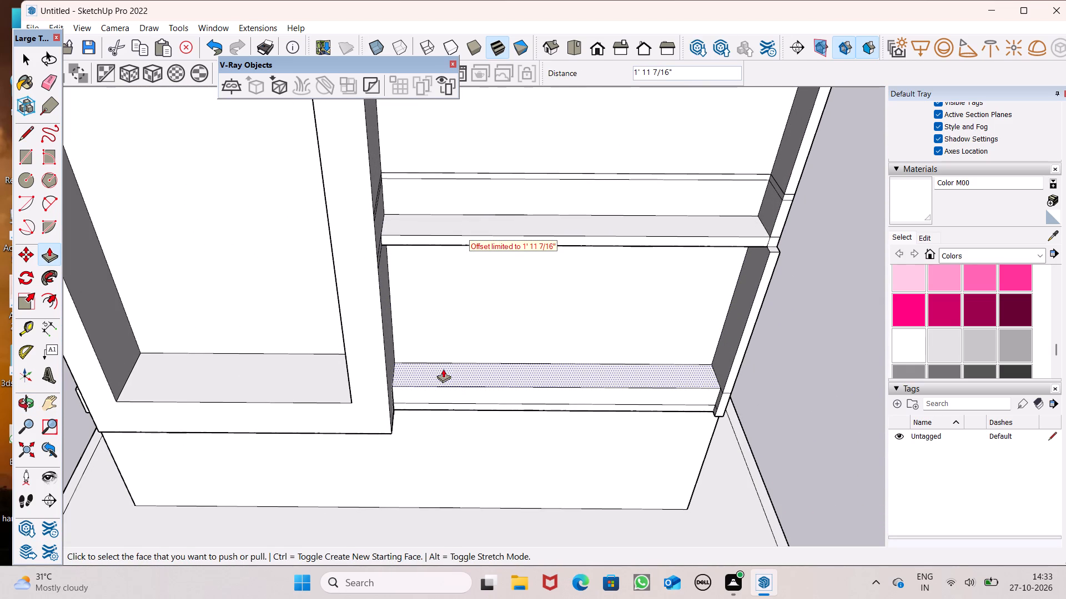
Pull the side wall's front face section beside the upper ledge's parapet forward 5 11/16".
{"action": "scroll", "coordinate": [381, 353], "scroll_direction": "down", "scroll_amount": 3}
{"action": "scroll", "coordinate": [675, 238], "scroll_direction": "up", "scroll_amount": 3}
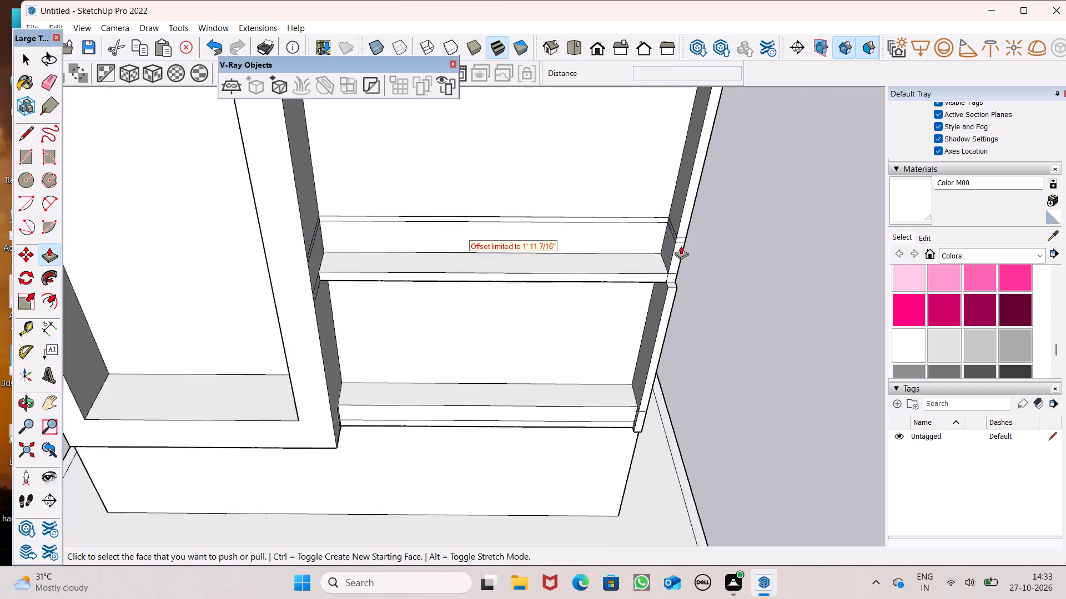
{"action": "scroll", "coordinate": [681, 246], "scroll_direction": "up", "scroll_amount": 2}
{"action": "left_click_drag", "start_coordinate": [673, 269], "coordinate": [667, 300]}
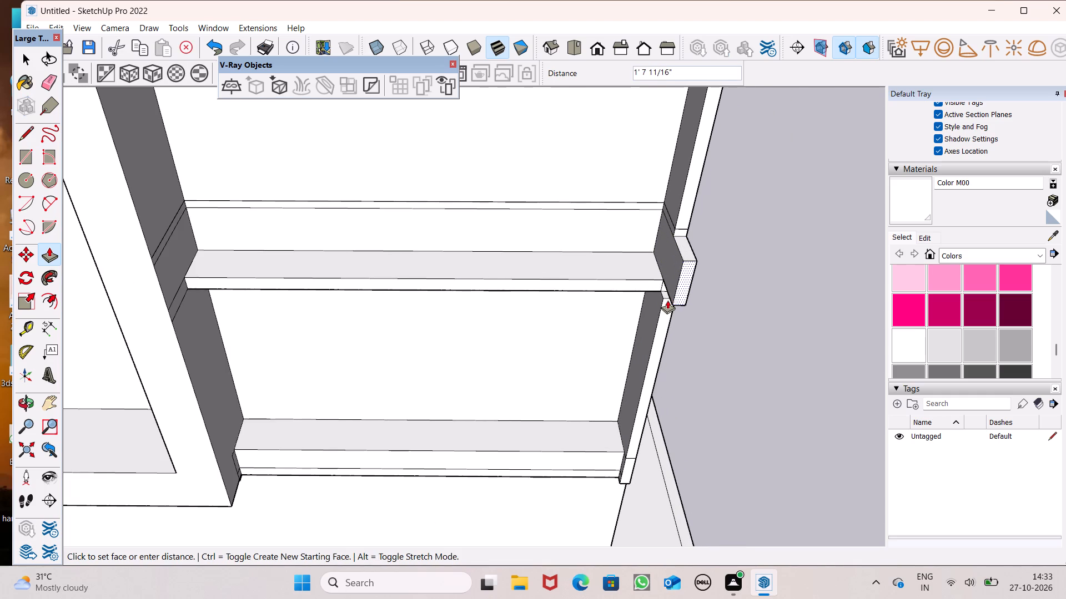
{"action": "left_click_drag", "start_coordinate": [667, 300], "coordinate": [665, 302]}
Pull the short recessed section of the side wall at the upper ledge's end forward 5 11/16", closing the notch between the projecting sections.
{"action": "scroll", "coordinate": [661, 291], "scroll_direction": "up", "scroll_amount": 2}
{"action": "middle_click_drag", "start_coordinate": [678, 306], "coordinate": [678, 306]}
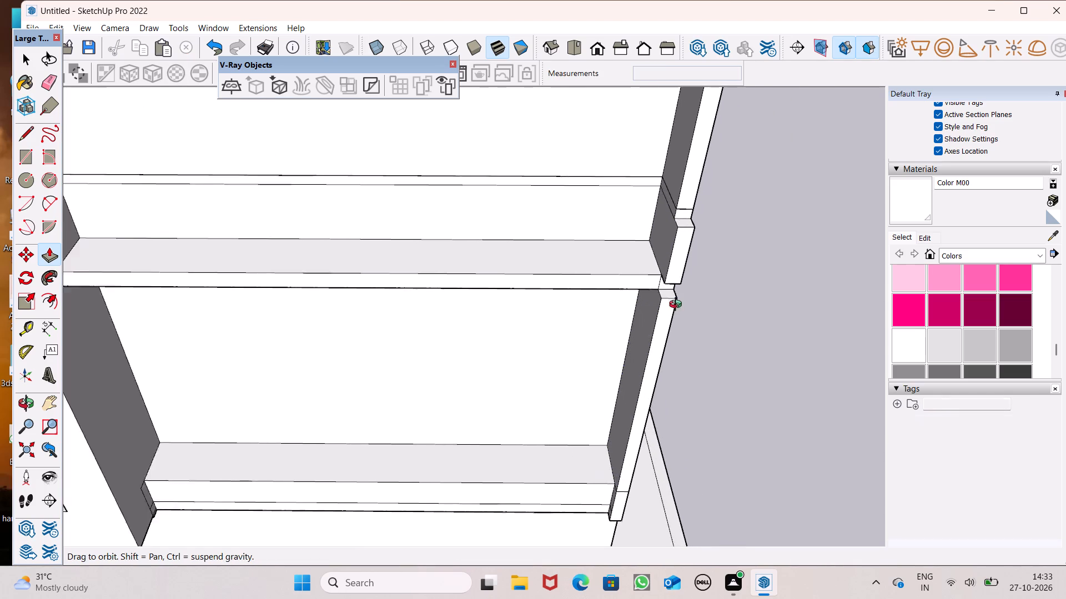
{"action": "scroll", "coordinate": [678, 306], "scroll_direction": "up", "scroll_amount": 1}
{"action": "middle_click_drag", "start_coordinate": [678, 306], "coordinate": [678, 295]}
{"action": "scroll", "coordinate": [614, 211], "scroll_direction": "down", "scroll_amount": 7}
{"action": "scroll", "coordinate": [622, 363], "scroll_direction": "up", "scroll_amount": 1}
{"action": "middle_click_drag", "start_coordinate": [622, 363], "coordinate": [637, 397]}
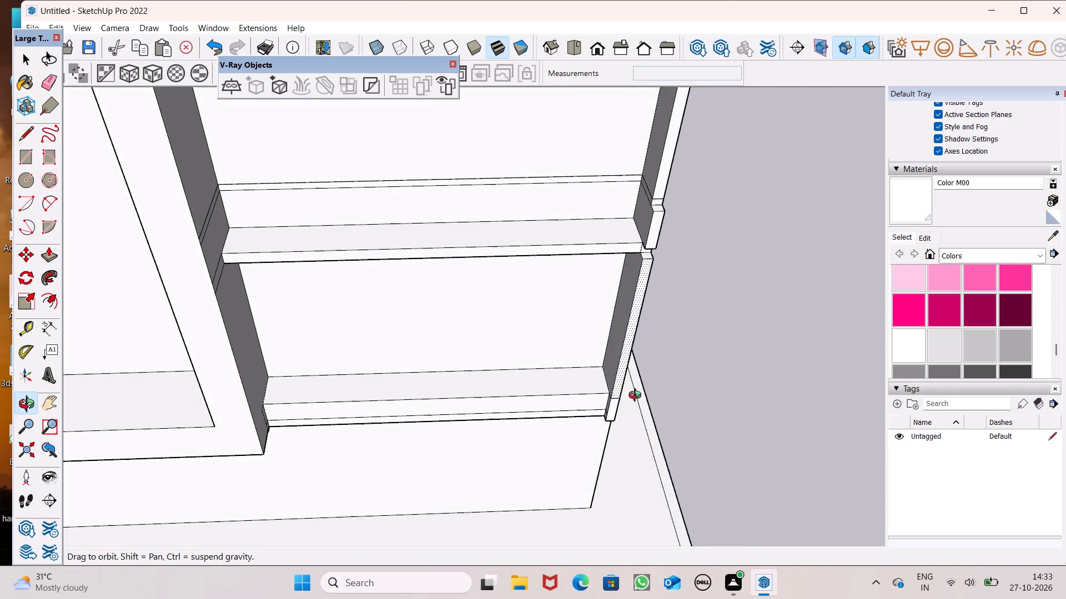
{"action": "middle_click_drag", "start_coordinate": [637, 397], "coordinate": [637, 398]}
{"action": "scroll", "coordinate": [652, 236], "scroll_direction": "up", "scroll_amount": 4}
{"action": "middle_click_drag", "start_coordinate": [656, 273], "coordinate": [683, 195]}
{"action": "scroll", "coordinate": [655, 214], "scroll_direction": "up", "scroll_amount": 4}
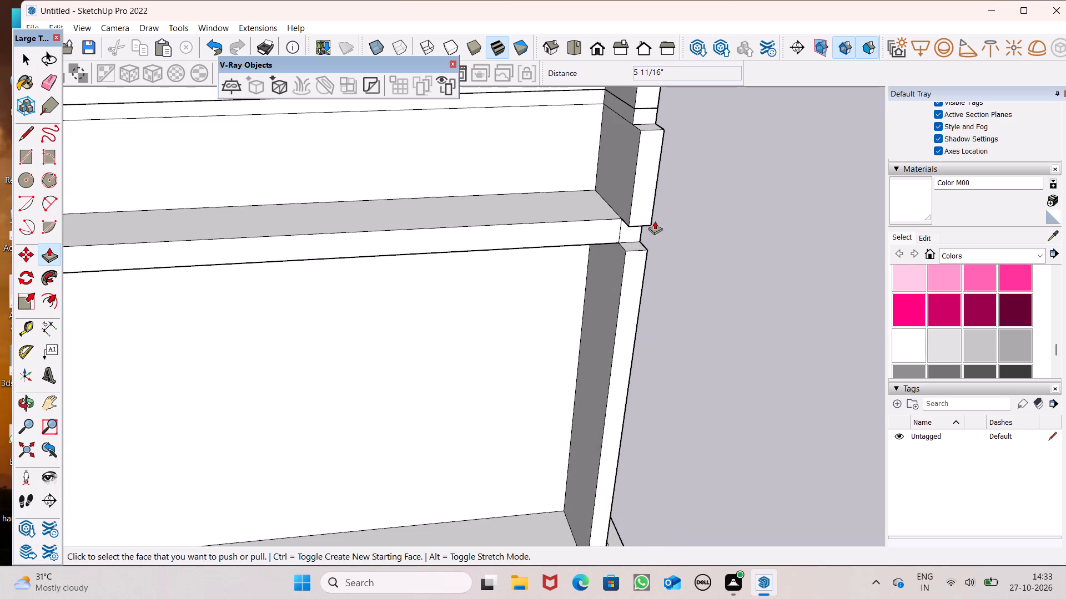
{"action": "left_click_drag", "start_coordinate": [633, 237], "coordinate": [636, 261]}
Pull the side wall's small strip above the upper ledge and the wall front over it forward 5 11/16", flush with the section below.
{"action": "scroll", "coordinate": [615, 310], "scroll_direction": "down", "scroll_amount": 6}
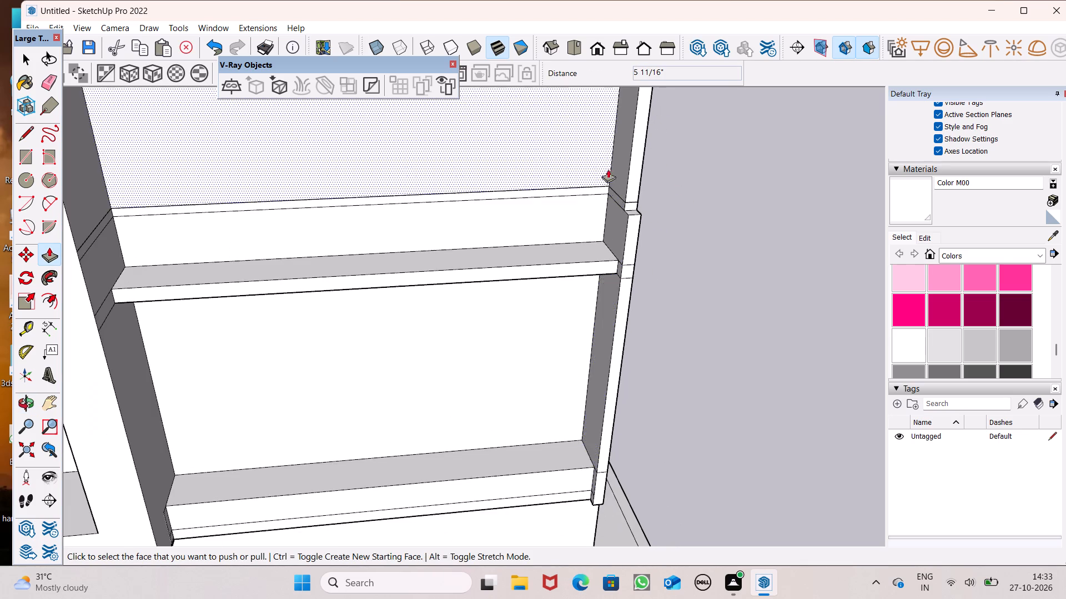
{"action": "scroll", "coordinate": [612, 150], "scroll_direction": "up", "scroll_amount": 6}
{"action": "left_click_drag", "start_coordinate": [614, 250], "coordinate": [616, 283]}
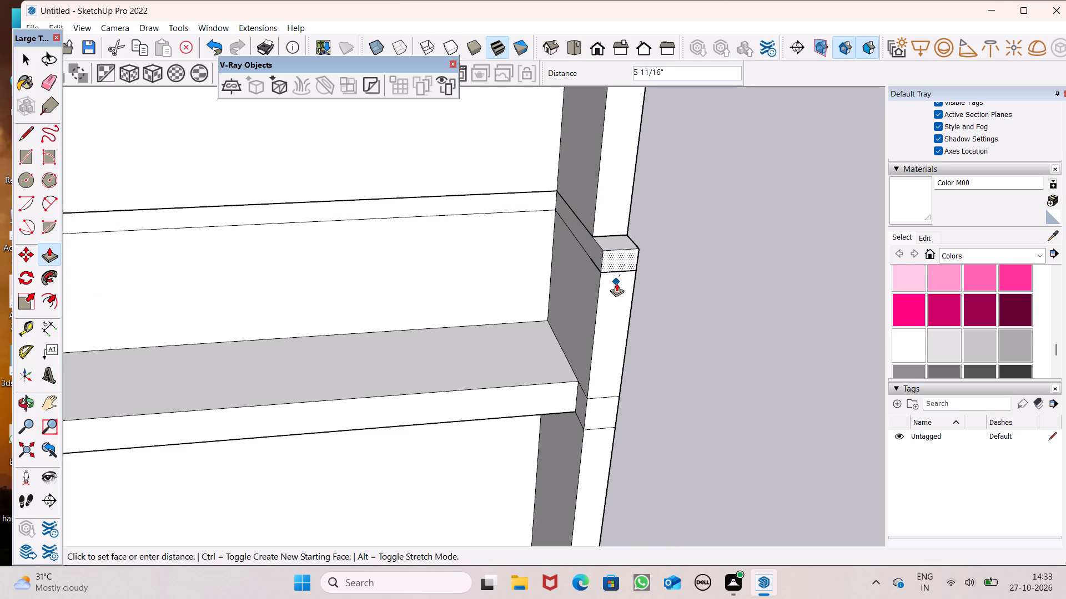
{"action": "left_click_drag", "start_coordinate": [616, 283], "coordinate": [616, 285]}
{"action": "left_click_drag", "start_coordinate": [613, 200], "coordinate": [612, 272]}
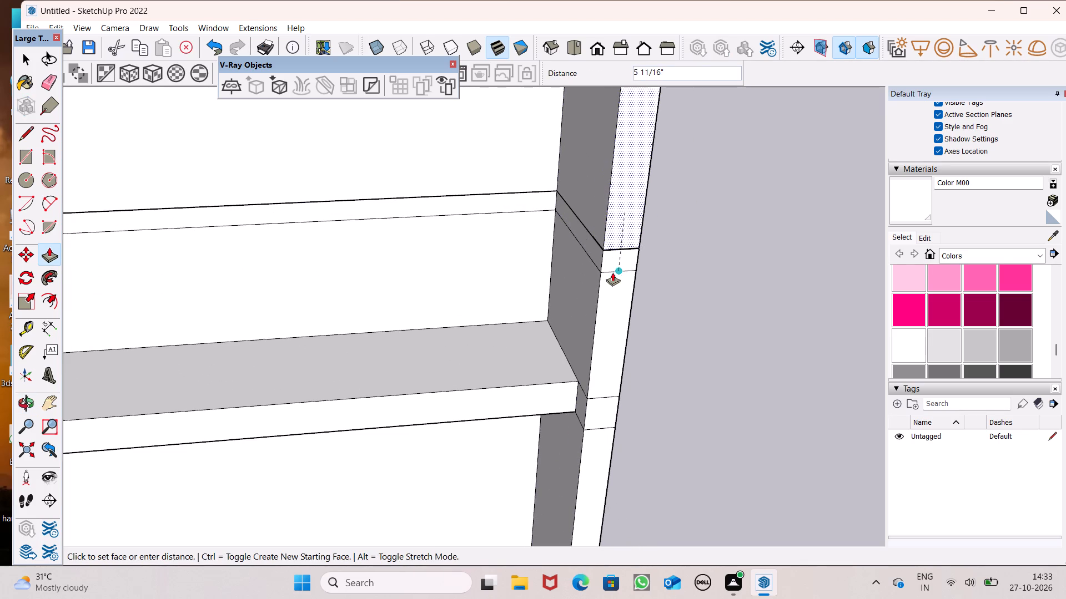
{"action": "left_click_drag", "start_coordinate": [612, 272], "coordinate": [610, 286]}
{"action": "left_click_drag", "start_coordinate": [643, 283], "coordinate": [603, 262]}
{"action": "left_click_drag", "start_coordinate": [603, 262], "coordinate": [602, 262]}
Push/Pull the narrow end face inside the thin gap on the building's side by 1 15/16".
{"action": "scroll", "coordinate": [616, 321], "scroll_direction": "down", "scroll_amount": 7}
{"action": "scroll", "coordinate": [620, 285], "scroll_direction": "up", "scroll_amount": 8}
{"action": "middle_click_drag", "start_coordinate": [617, 297], "coordinate": [546, 131]}
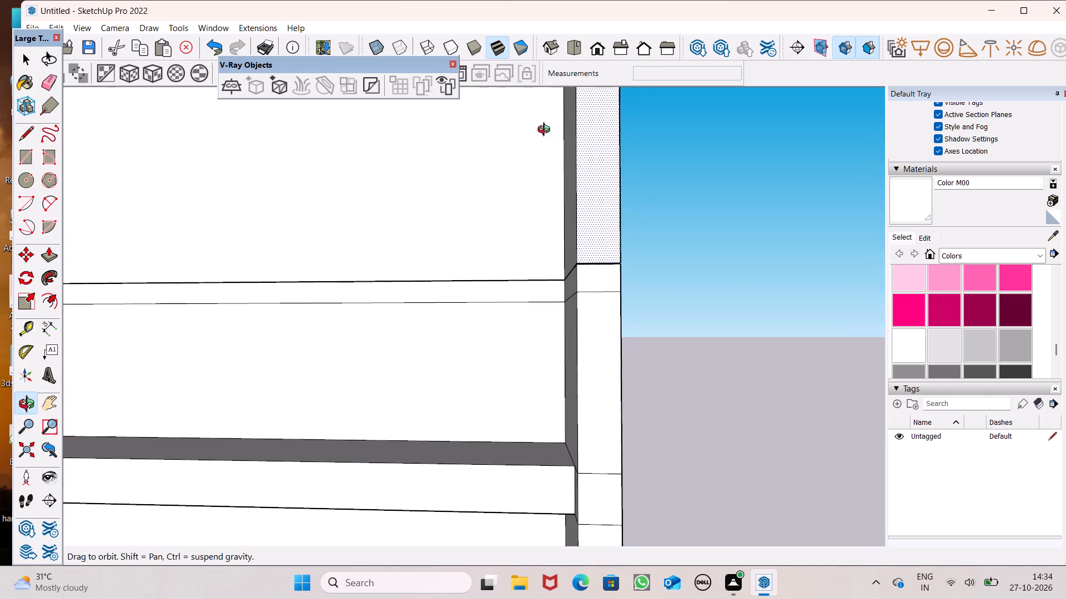
{"action": "middle_click_drag", "start_coordinate": [546, 131], "coordinate": [855, 114]}
{"action": "scroll", "coordinate": [854, 110], "scroll_direction": "up", "scroll_amount": 1}
{"action": "scroll", "coordinate": [584, 301], "scroll_direction": "up", "scroll_amount": 8}
{"action": "scroll", "coordinate": [484, 314], "scroll_direction": "up", "scroll_amount": 7}
{"action": "middle_click_drag", "start_coordinate": [485, 285], "coordinate": [510, 302]}
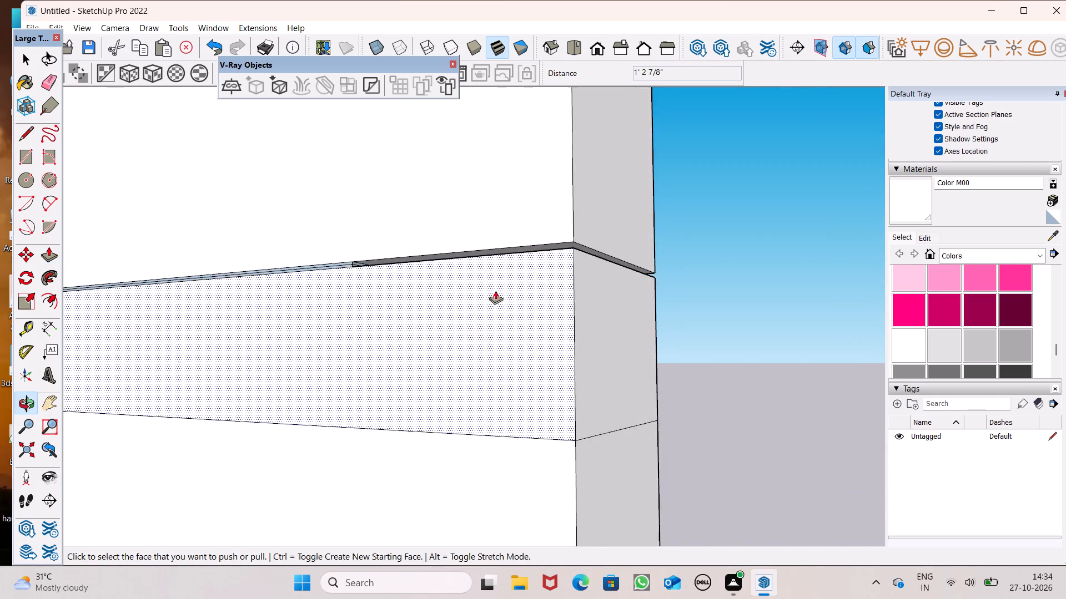
{"action": "scroll", "coordinate": [444, 278], "scroll_direction": "up", "scroll_amount": 8}
{"action": "middle_click_drag", "start_coordinate": [360, 242], "coordinate": [419, 331]}
{"action": "scroll", "coordinate": [260, 358], "scroll_direction": "up", "scroll_amount": 7}
{"action": "scroll", "coordinate": [325, 237], "scroll_direction": "up", "scroll_amount": 5}
{"action": "left_click_drag", "start_coordinate": [319, 216], "coordinate": [1065, 322]}
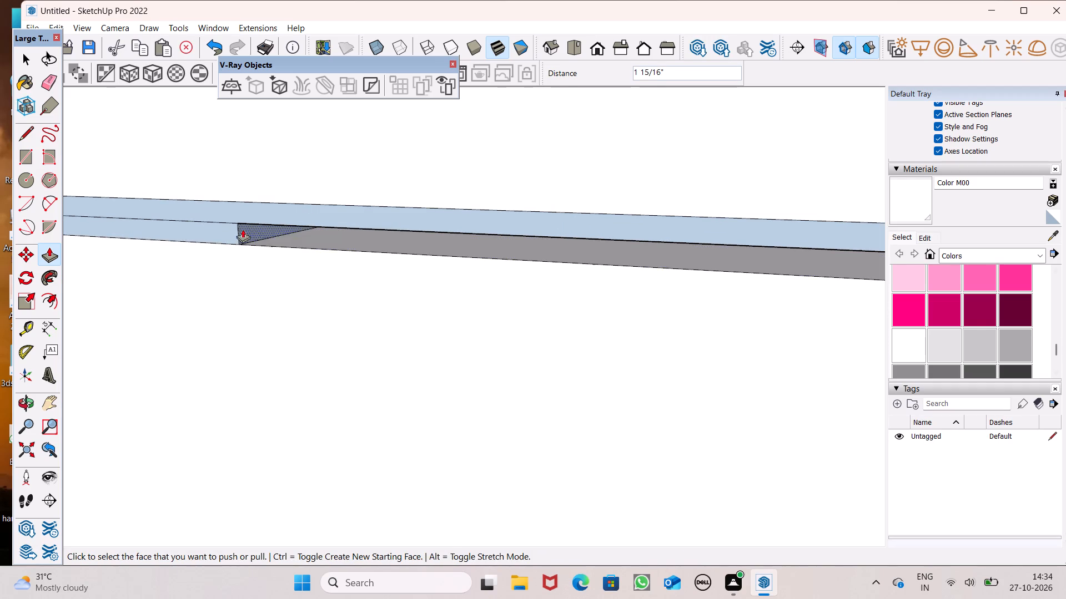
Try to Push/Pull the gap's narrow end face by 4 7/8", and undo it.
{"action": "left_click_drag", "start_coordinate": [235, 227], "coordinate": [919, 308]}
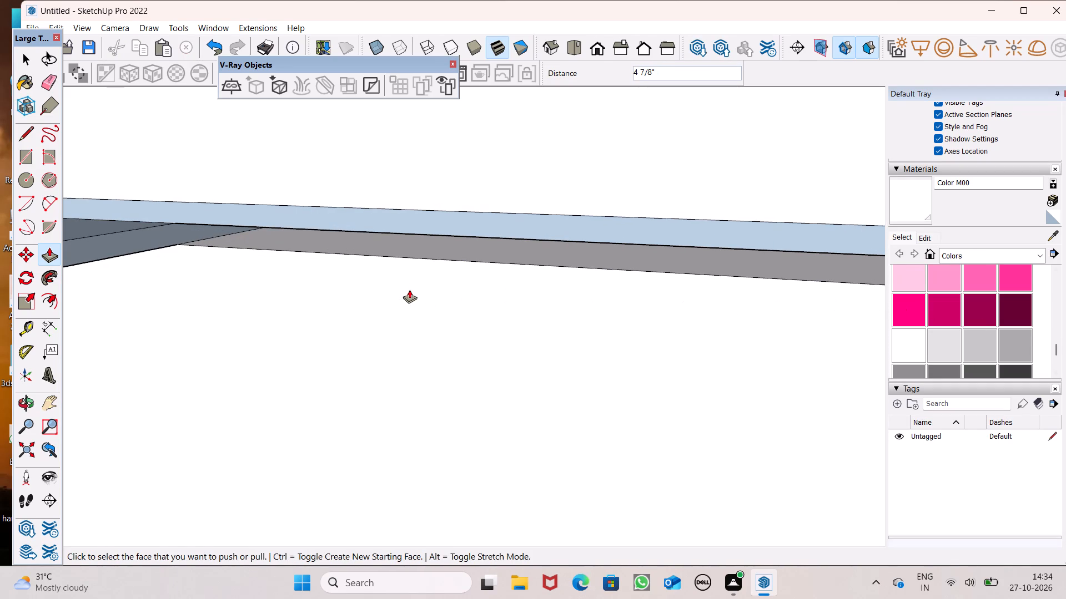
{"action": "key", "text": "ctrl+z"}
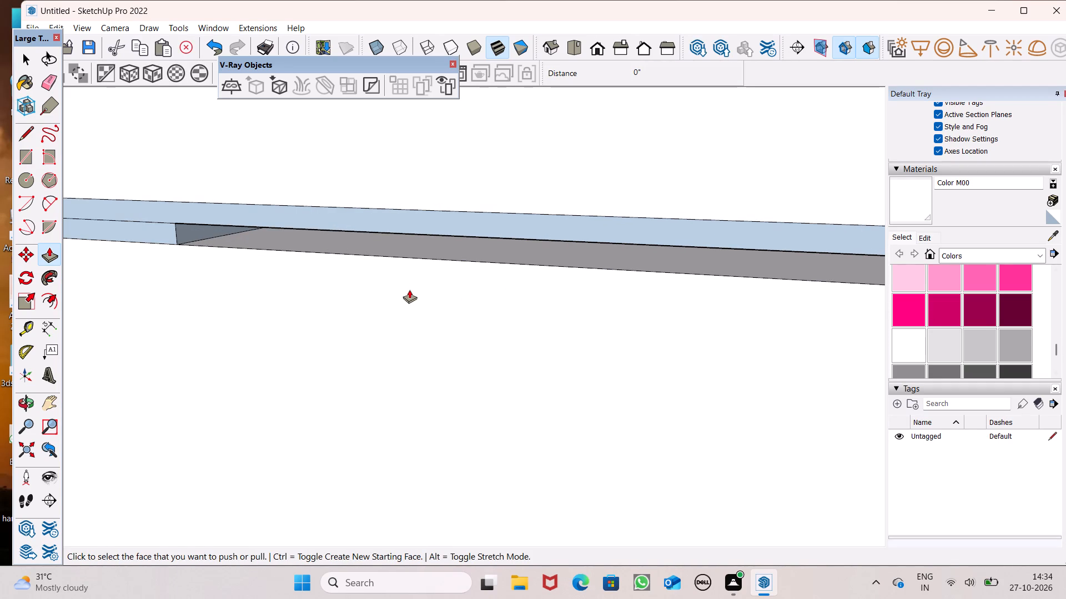
Push/Pull the gap's narrow end face by 1 3/4".
{"action": "left_click_drag", "start_coordinate": [198, 231], "coordinate": [198, 232]}
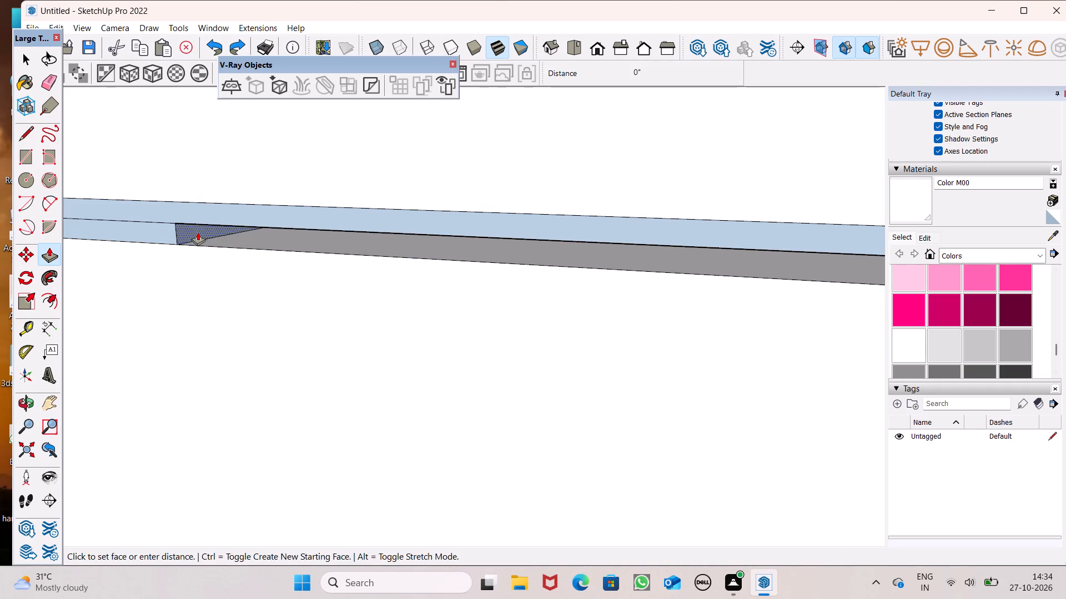
{"action": "left_click_drag", "start_coordinate": [198, 232], "coordinate": [842, 264]}
{"action": "scroll", "coordinate": [336, 138], "scroll_direction": "down", "scroll_amount": 5}
{"action": "scroll", "coordinate": [336, 138], "scroll_direction": "up", "scroll_amount": 1}
{"action": "scroll", "coordinate": [336, 138], "scroll_direction": "down", "scroll_amount": 2}
{"action": "scroll", "coordinate": [301, 168], "scroll_direction": "down", "scroll_amount": 5}
{"action": "scroll", "coordinate": [550, 178], "scroll_direction": "up", "scroll_amount": 5}
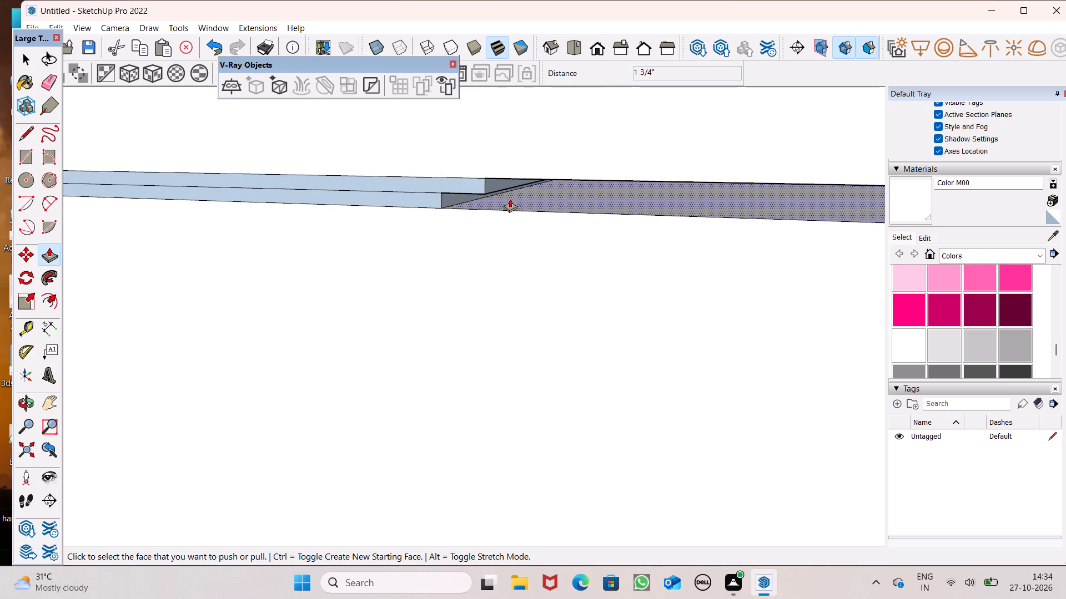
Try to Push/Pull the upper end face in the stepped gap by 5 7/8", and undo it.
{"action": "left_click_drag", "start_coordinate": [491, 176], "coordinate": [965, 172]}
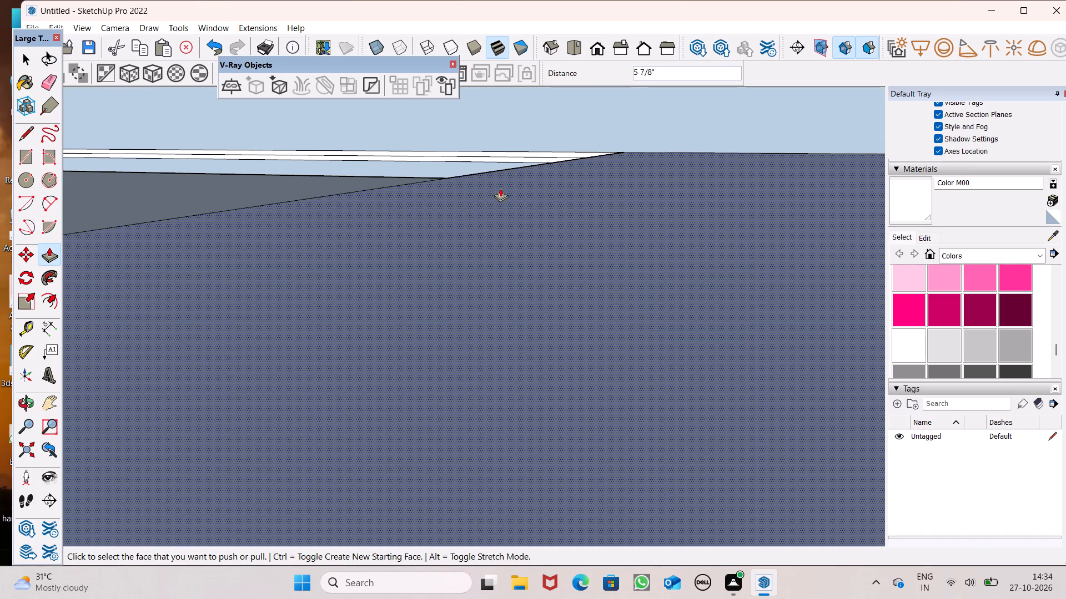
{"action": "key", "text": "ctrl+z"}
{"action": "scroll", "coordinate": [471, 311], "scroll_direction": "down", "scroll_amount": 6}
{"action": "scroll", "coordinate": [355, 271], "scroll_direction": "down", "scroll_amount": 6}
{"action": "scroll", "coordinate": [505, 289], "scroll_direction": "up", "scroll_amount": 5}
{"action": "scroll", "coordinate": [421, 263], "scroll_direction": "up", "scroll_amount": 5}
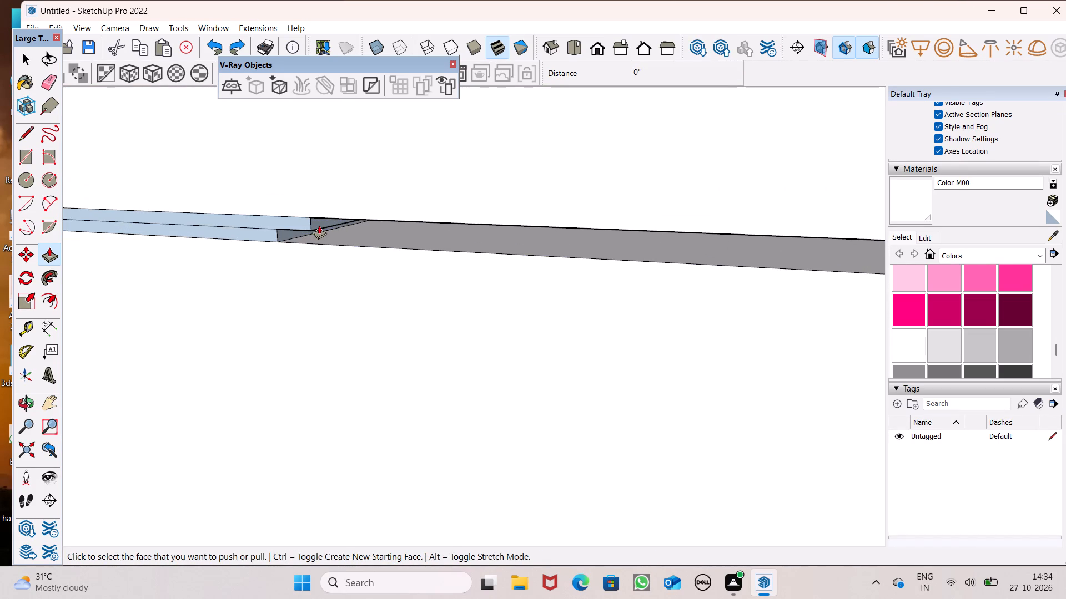
Push/Pull the stepped gap's upper end face by 2 15/16" and its lower end face by 3 5/16".
{"action": "left_click_drag", "start_coordinate": [319, 225], "coordinate": [1007, 220]}
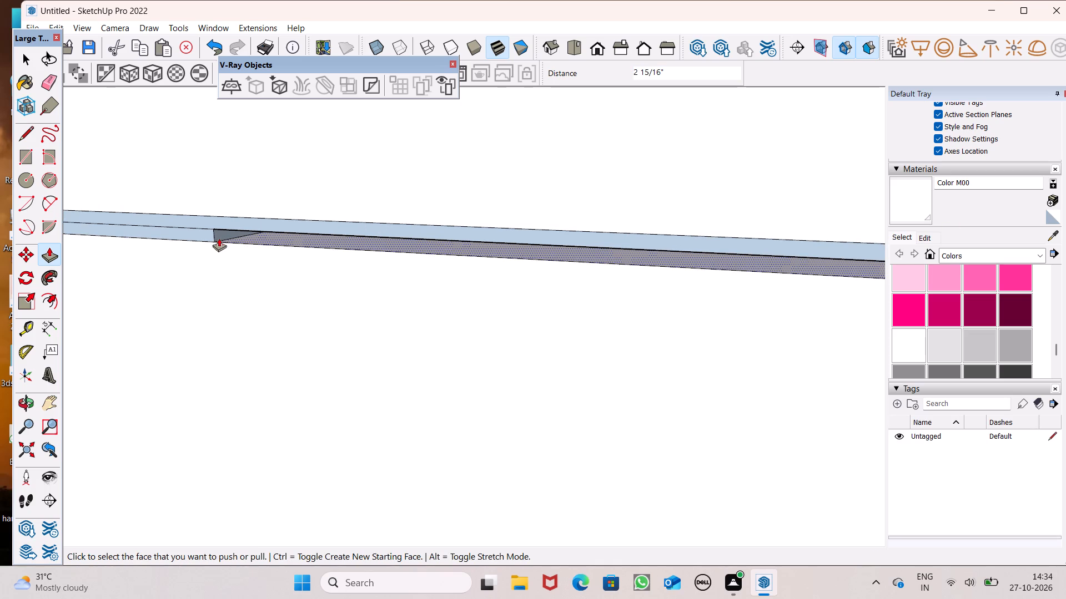
{"action": "left_click_drag", "start_coordinate": [222, 231], "coordinate": [979, 266]}
Close the remaining gap at the building corner by pushing its upper end face 13/16" and its lower end face 5/8".
{"action": "scroll", "coordinate": [271, 193], "scroll_direction": "down", "scroll_amount": 8}
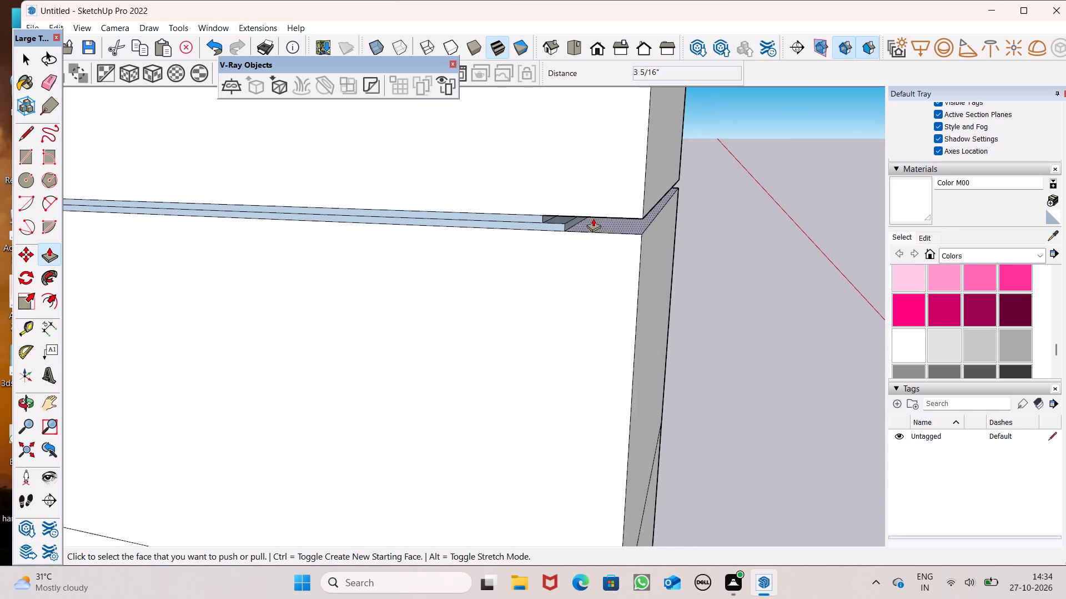
{"action": "scroll", "coordinate": [620, 219], "scroll_direction": "up", "scroll_amount": 4}
{"action": "left_click_drag", "start_coordinate": [516, 215], "coordinate": [661, 212]}
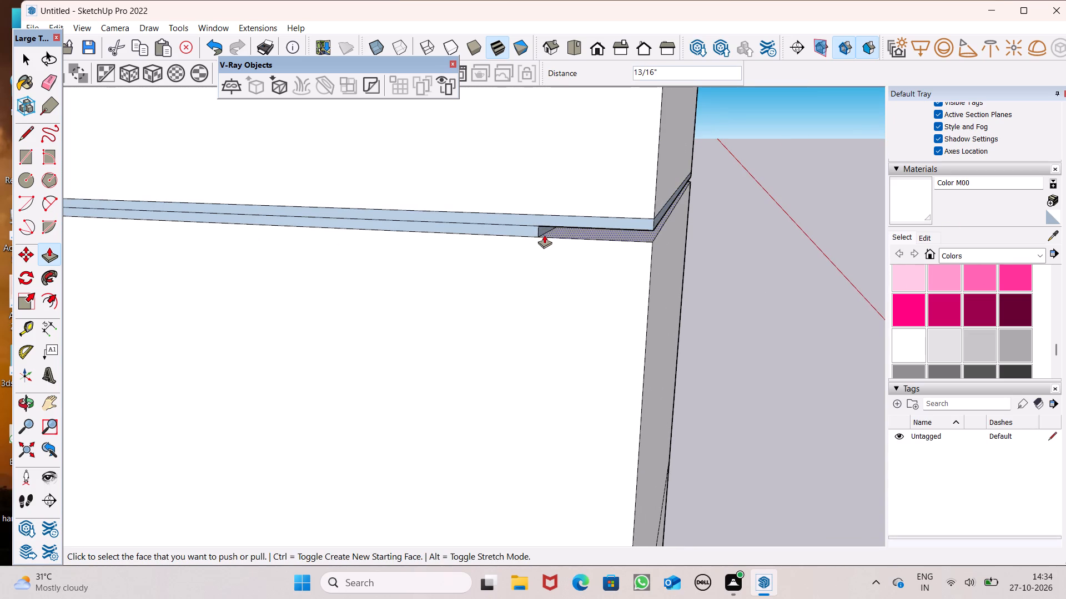
{"action": "left_click_drag", "start_coordinate": [541, 231], "coordinate": [654, 241]}
{"action": "scroll", "coordinate": [514, 189], "scroll_direction": "down", "scroll_amount": 3}
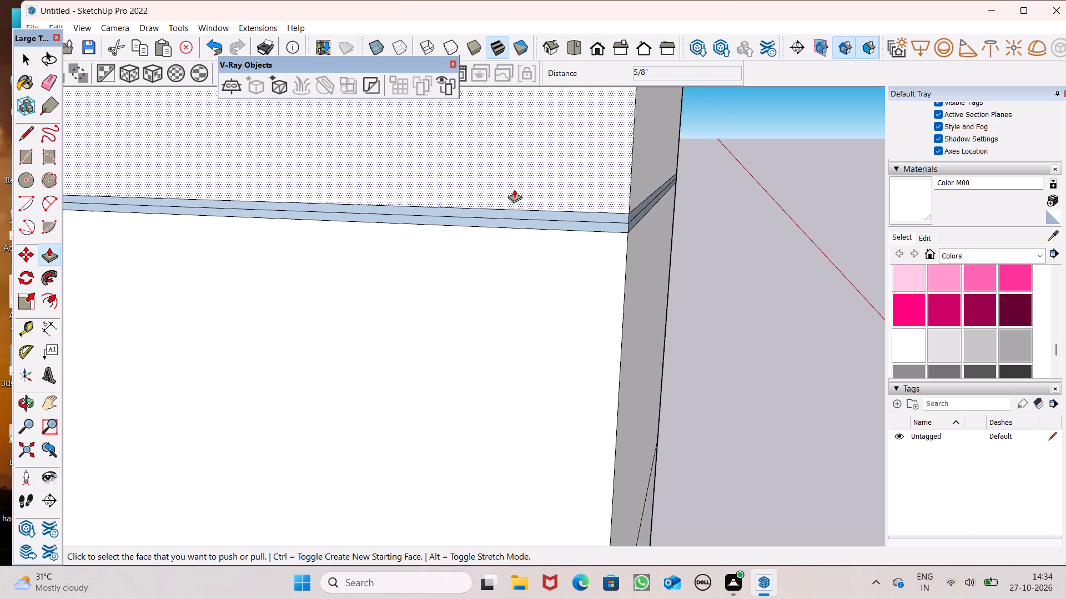
Erase the thin filled strip's horizontal edges on both wall faces meeting at the corner.
{"action": "scroll", "coordinate": [514, 189], "scroll_direction": "down", "scroll_amount": 2}
{"action": "middle_click_drag", "start_coordinate": [584, 239], "coordinate": [428, 256]}
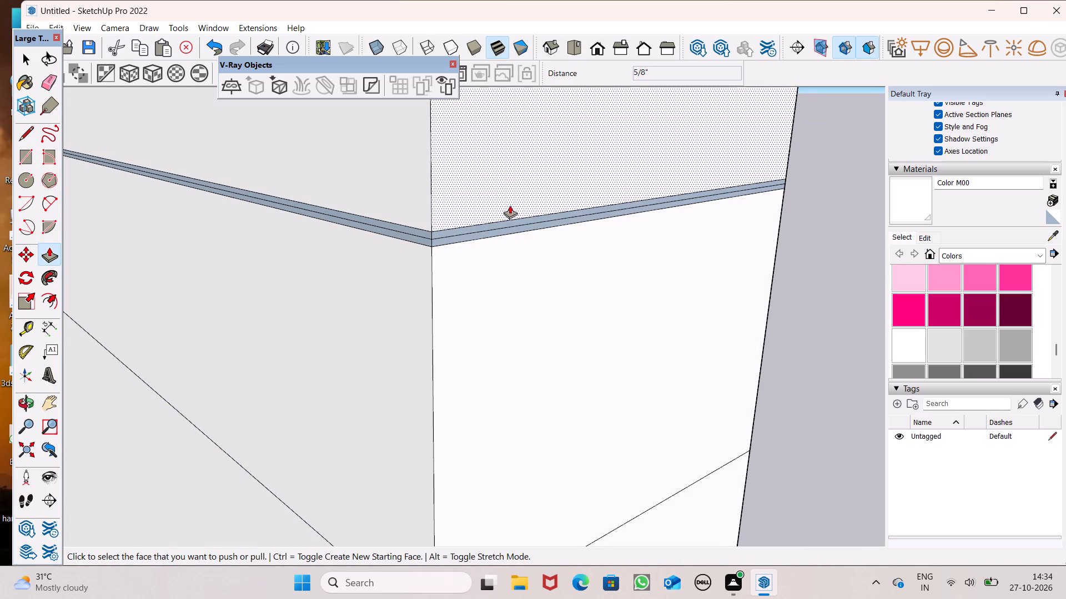
{"action": "left_click", "coordinate": [51, 82]}
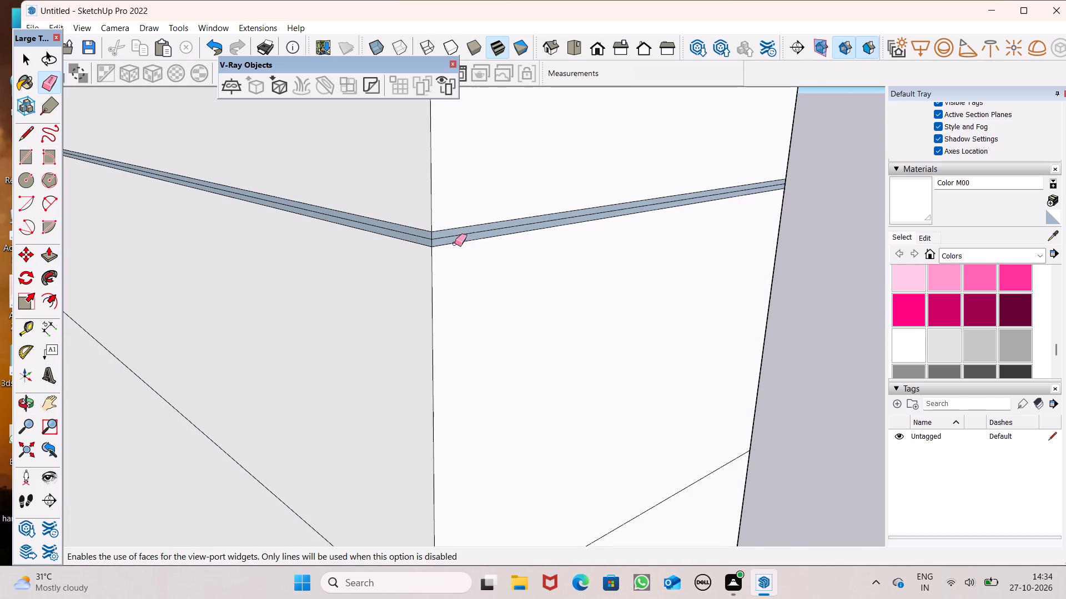
{"action": "scroll", "coordinate": [457, 243], "scroll_direction": "up", "scroll_amount": 4}
{"action": "left_click_drag", "start_coordinate": [498, 218], "coordinate": [504, 230]}
{"action": "left_click_drag", "start_coordinate": [506, 204], "coordinate": [519, 239]}
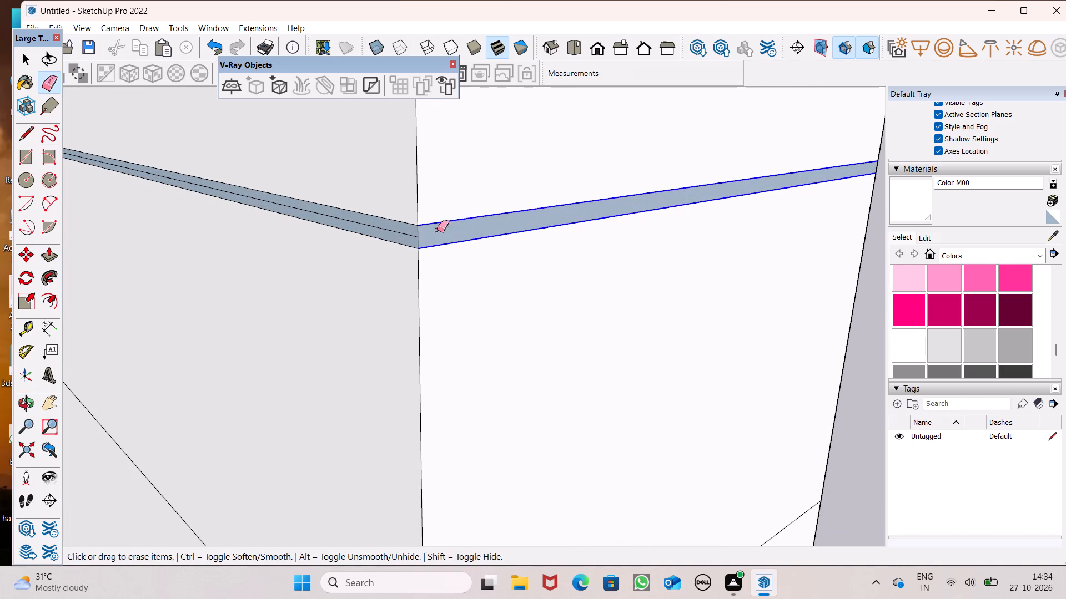
{"action": "left_click_drag", "start_coordinate": [375, 209], "coordinate": [375, 241]}
{"action": "scroll", "coordinate": [502, 283], "scroll_direction": "down", "scroll_amount": 7}
{"action": "scroll", "coordinate": [566, 331], "scroll_direction": "down", "scroll_amount": 9}
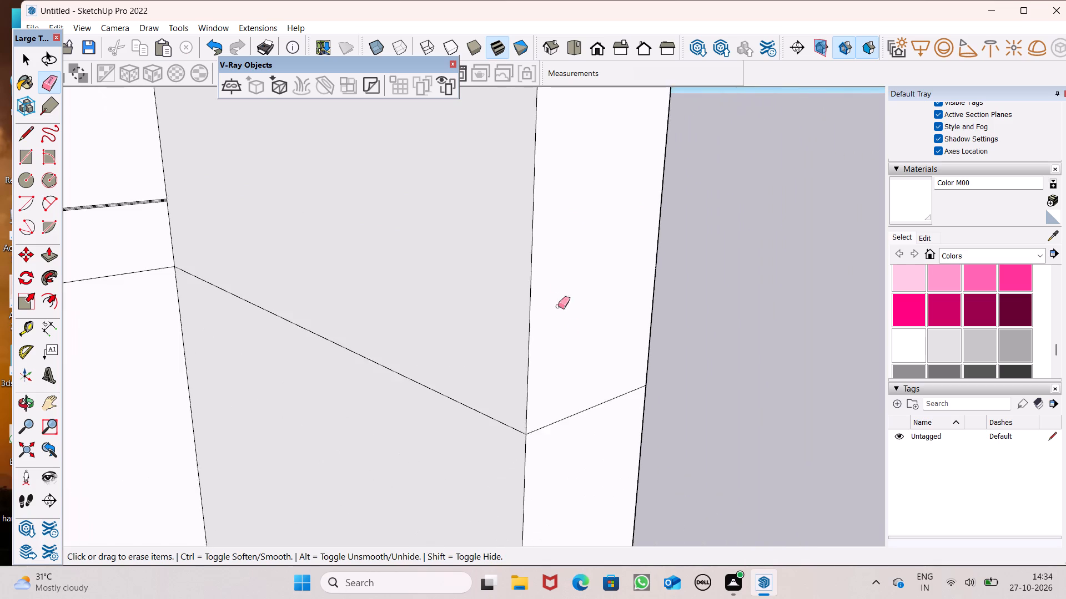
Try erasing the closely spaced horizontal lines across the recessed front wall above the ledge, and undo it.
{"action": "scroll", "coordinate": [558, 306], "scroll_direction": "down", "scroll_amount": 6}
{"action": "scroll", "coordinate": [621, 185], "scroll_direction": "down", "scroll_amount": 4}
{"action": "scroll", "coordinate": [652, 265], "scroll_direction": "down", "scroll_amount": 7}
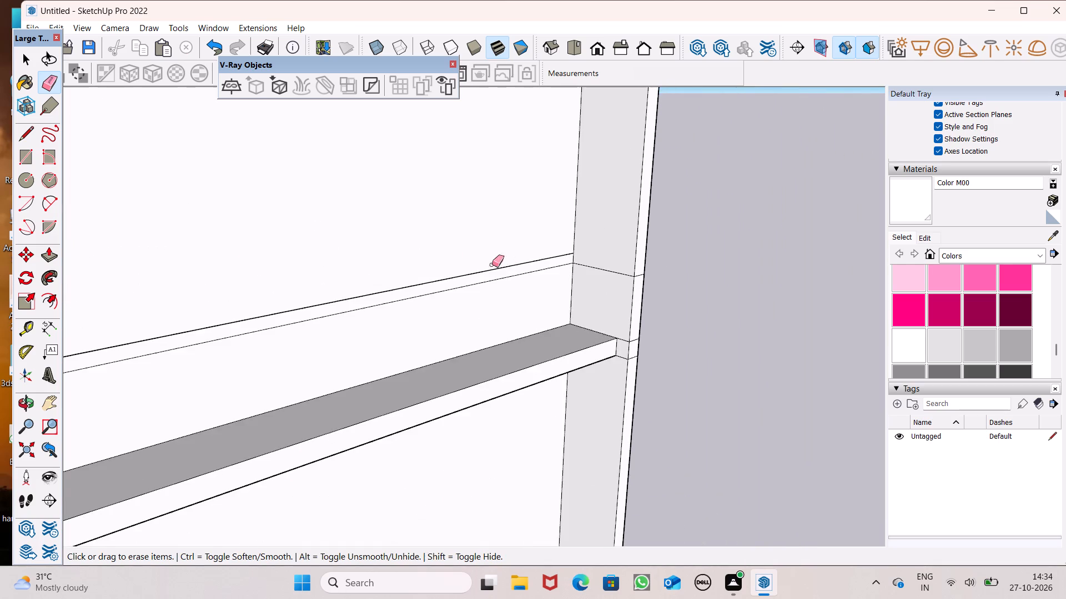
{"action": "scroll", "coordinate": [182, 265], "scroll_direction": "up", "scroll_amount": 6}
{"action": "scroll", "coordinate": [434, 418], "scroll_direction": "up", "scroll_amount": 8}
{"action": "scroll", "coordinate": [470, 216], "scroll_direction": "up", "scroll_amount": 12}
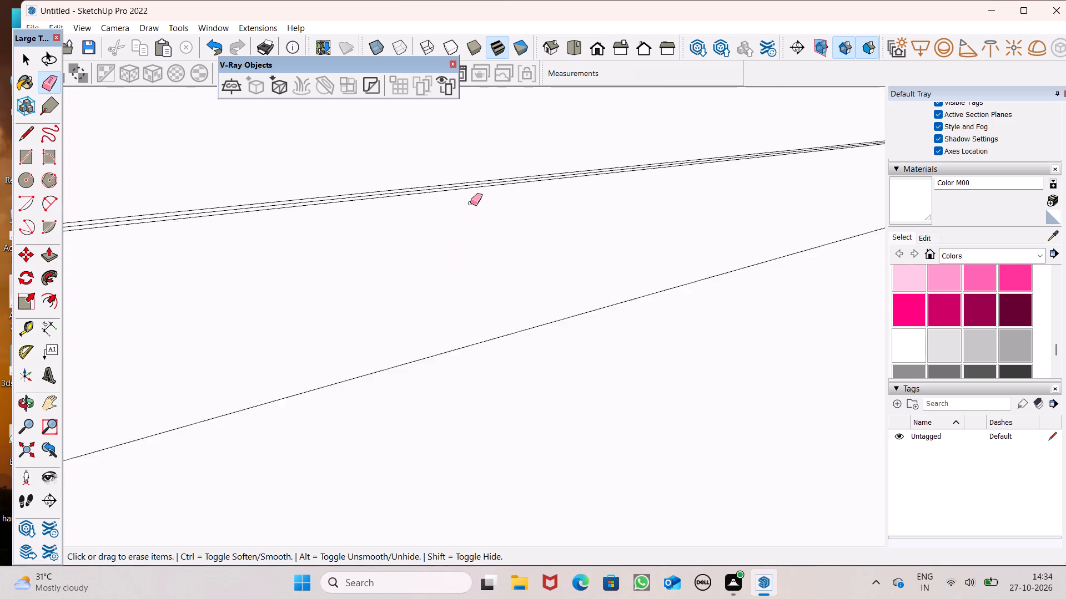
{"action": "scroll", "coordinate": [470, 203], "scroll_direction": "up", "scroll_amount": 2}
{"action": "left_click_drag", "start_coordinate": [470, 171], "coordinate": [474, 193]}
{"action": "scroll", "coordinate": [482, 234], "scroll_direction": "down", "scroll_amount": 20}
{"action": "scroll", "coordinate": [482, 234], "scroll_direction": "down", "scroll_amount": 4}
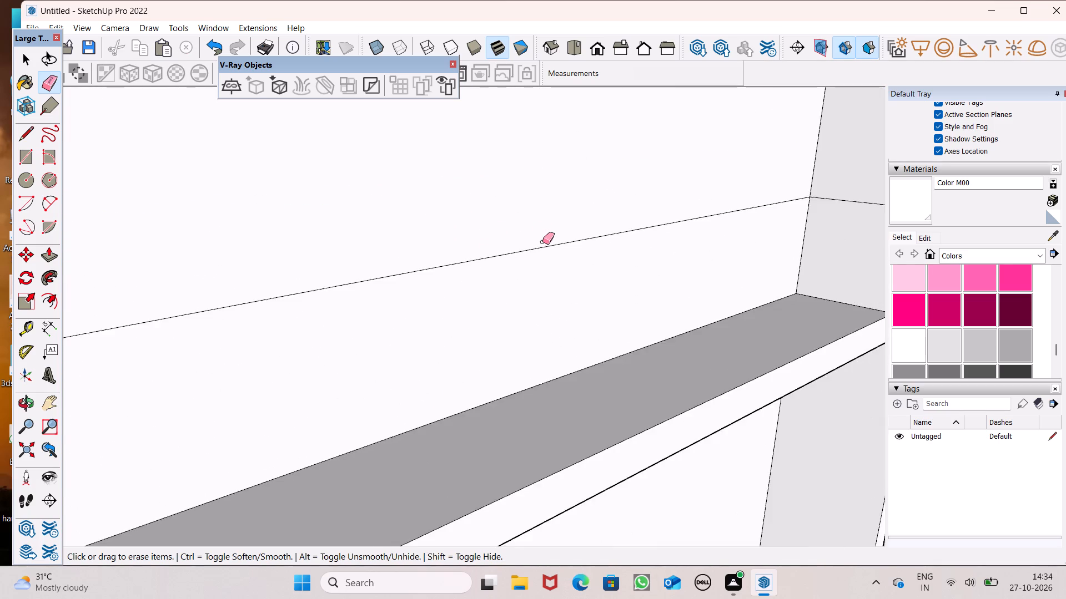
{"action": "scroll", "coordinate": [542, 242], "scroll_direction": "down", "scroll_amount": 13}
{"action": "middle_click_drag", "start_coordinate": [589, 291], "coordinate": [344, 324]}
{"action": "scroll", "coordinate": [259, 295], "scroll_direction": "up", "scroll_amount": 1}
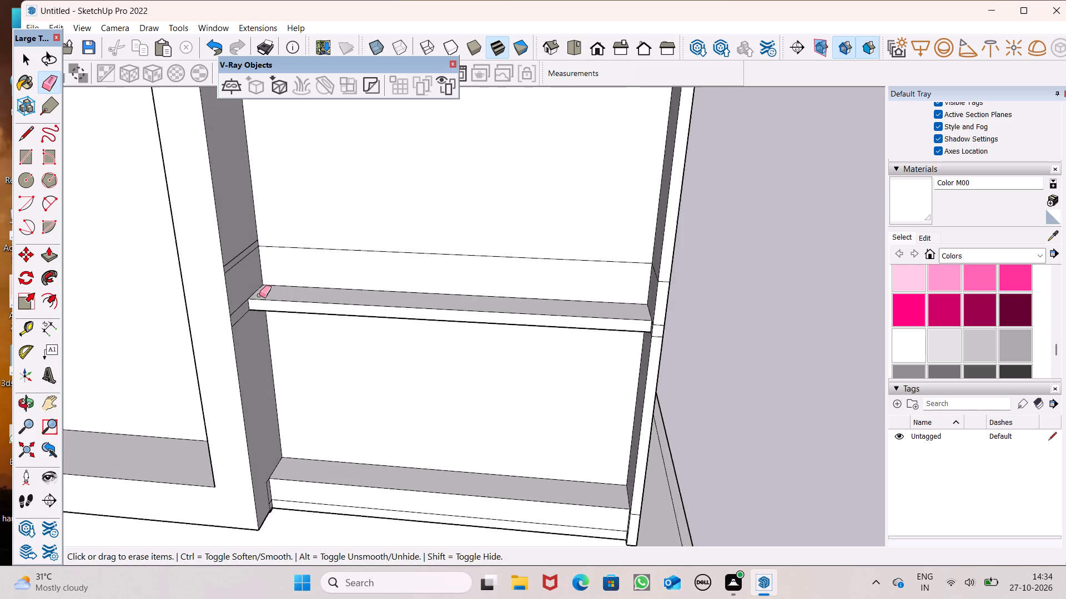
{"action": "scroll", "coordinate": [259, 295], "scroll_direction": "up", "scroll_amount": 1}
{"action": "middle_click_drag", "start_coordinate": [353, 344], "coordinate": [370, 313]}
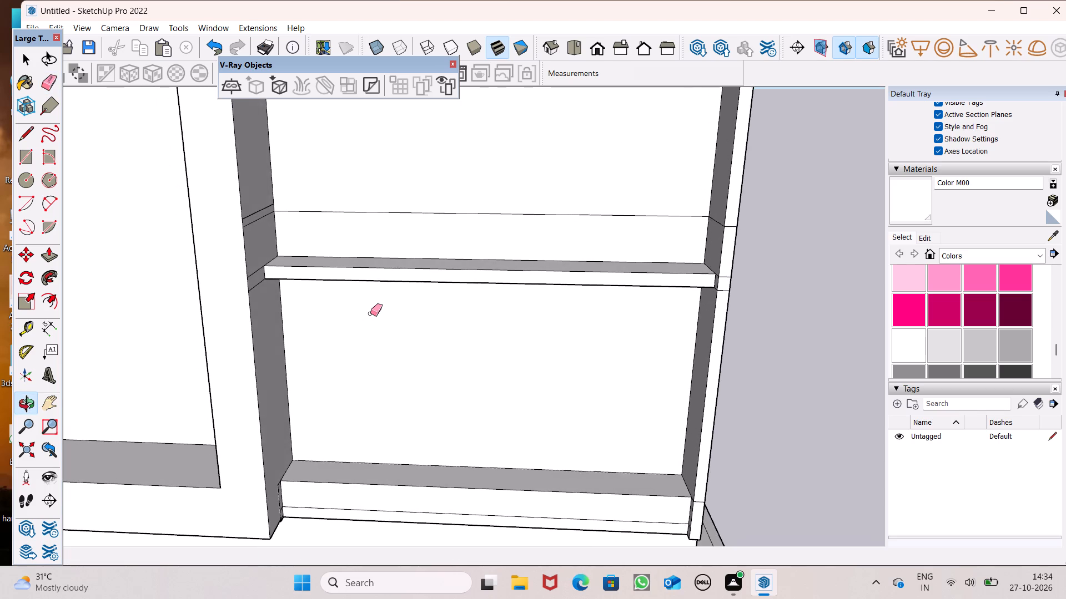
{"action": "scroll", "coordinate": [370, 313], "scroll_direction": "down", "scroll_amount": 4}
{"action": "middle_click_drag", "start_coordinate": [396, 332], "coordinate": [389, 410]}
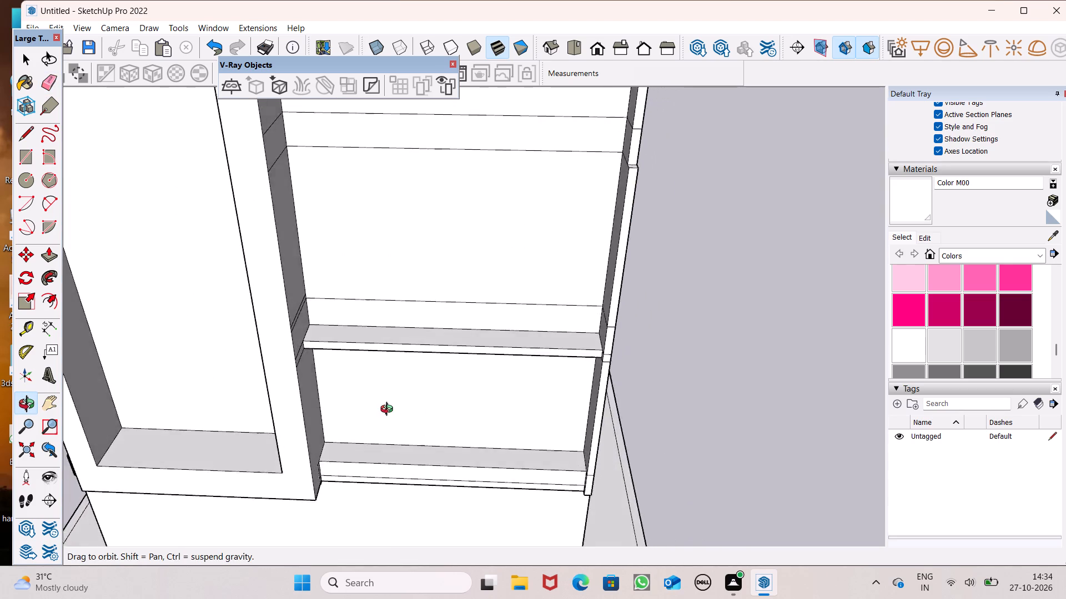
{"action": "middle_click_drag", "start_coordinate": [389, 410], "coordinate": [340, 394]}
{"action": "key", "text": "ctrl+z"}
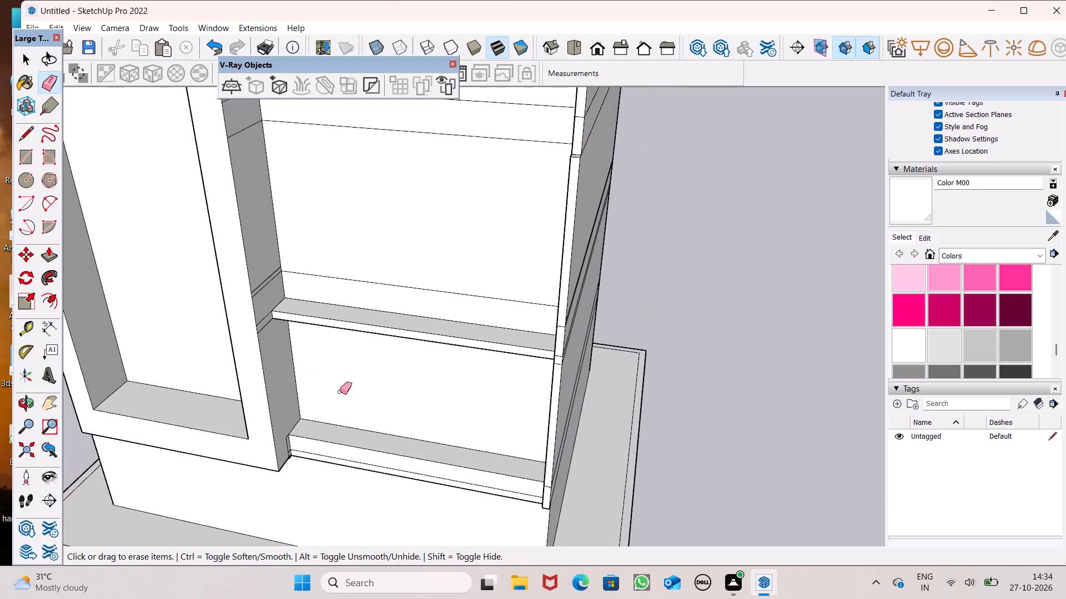
Push/Pull the horizontal wall band directly above the front facade's middle ledge outward by 1' 8 3/4".
{"action": "middle_click_drag", "start_coordinate": [440, 386], "coordinate": [504, 345]}
{"action": "key", "text": "space"}
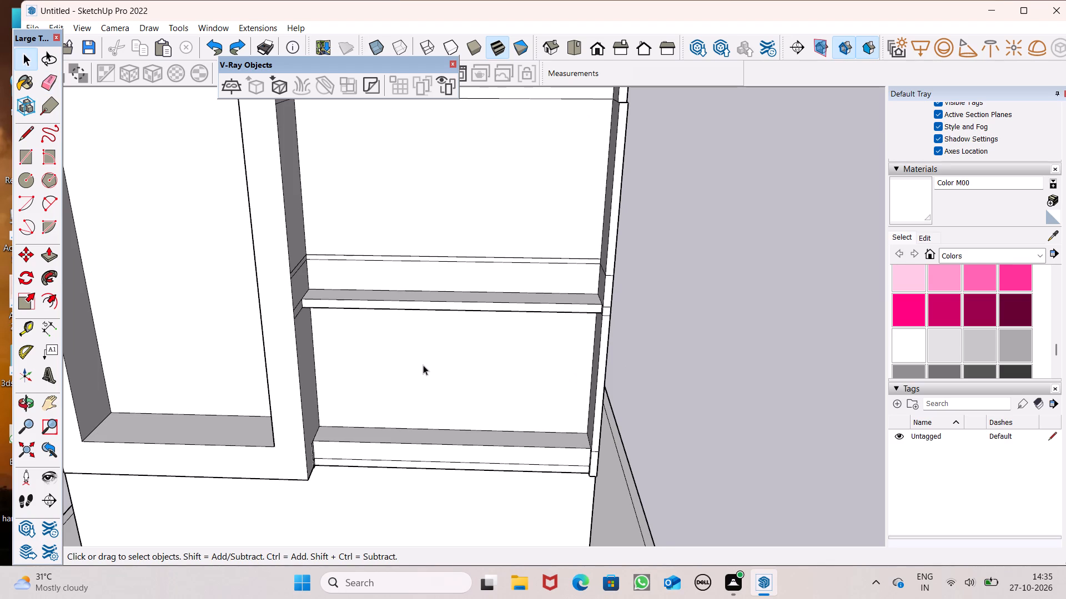
{"action": "middle_click_drag", "start_coordinate": [457, 318], "coordinate": [475, 392]}
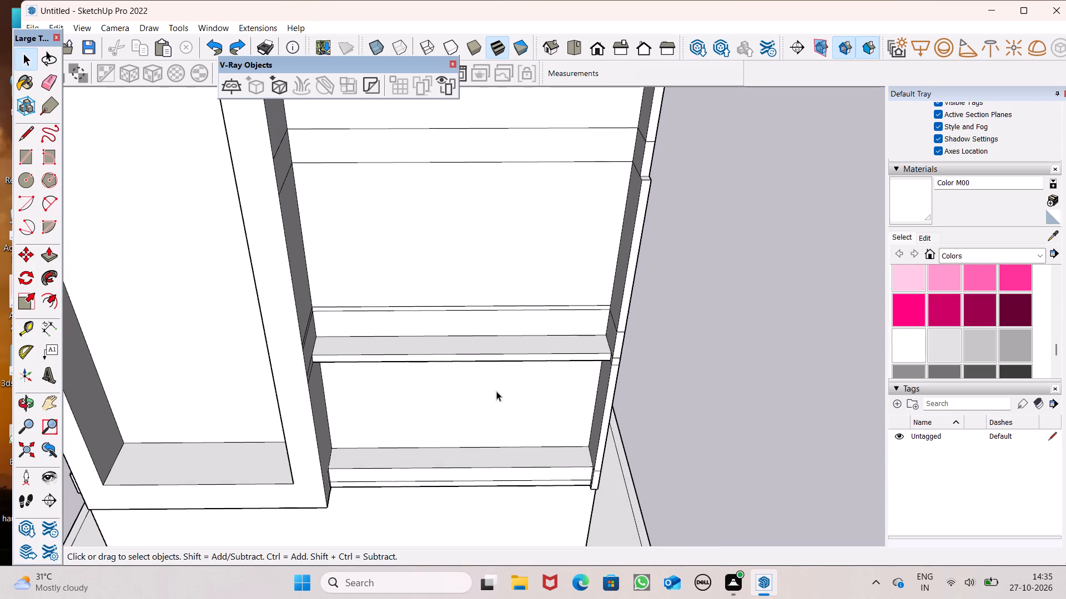
{"action": "scroll", "coordinate": [586, 381], "scroll_direction": "down", "scroll_amount": 1}
{"action": "middle_click_drag", "start_coordinate": [638, 372], "coordinate": [665, 464]}
{"action": "scroll", "coordinate": [614, 433], "scroll_direction": "up", "scroll_amount": 7}
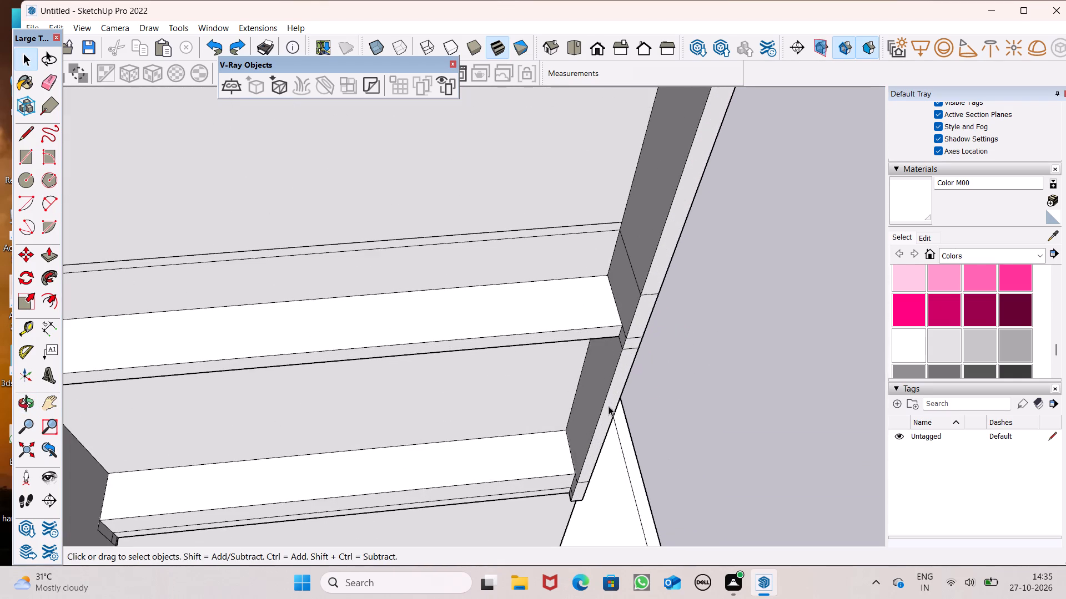
{"action": "scroll", "coordinate": [613, 307], "scroll_direction": "down", "scroll_amount": 10}
{"action": "middle_click_drag", "start_coordinate": [632, 317], "coordinate": [541, 245]}
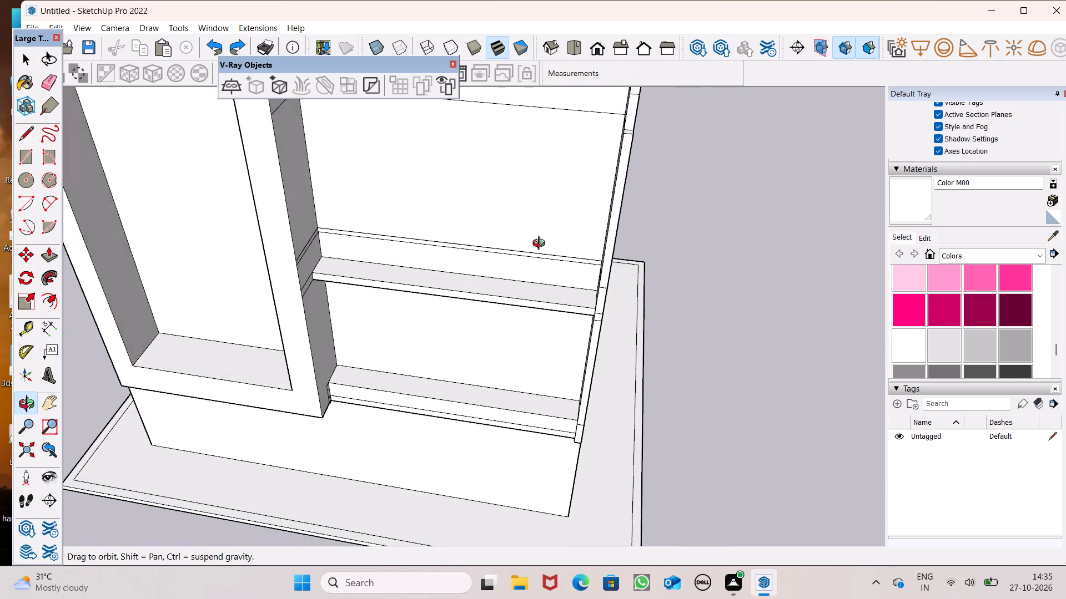
{"action": "middle_click_drag", "start_coordinate": [541, 245], "coordinate": [532, 239]}
{"action": "scroll", "coordinate": [538, 242], "scroll_direction": "up", "scroll_amount": 1}
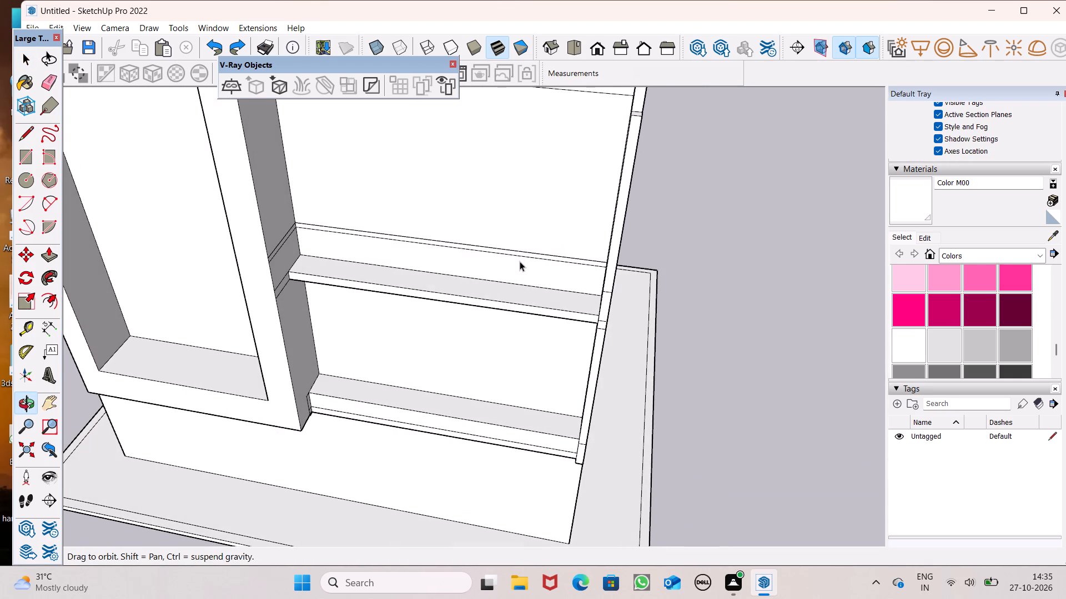
{"action": "left_click", "coordinate": [46, 264]}
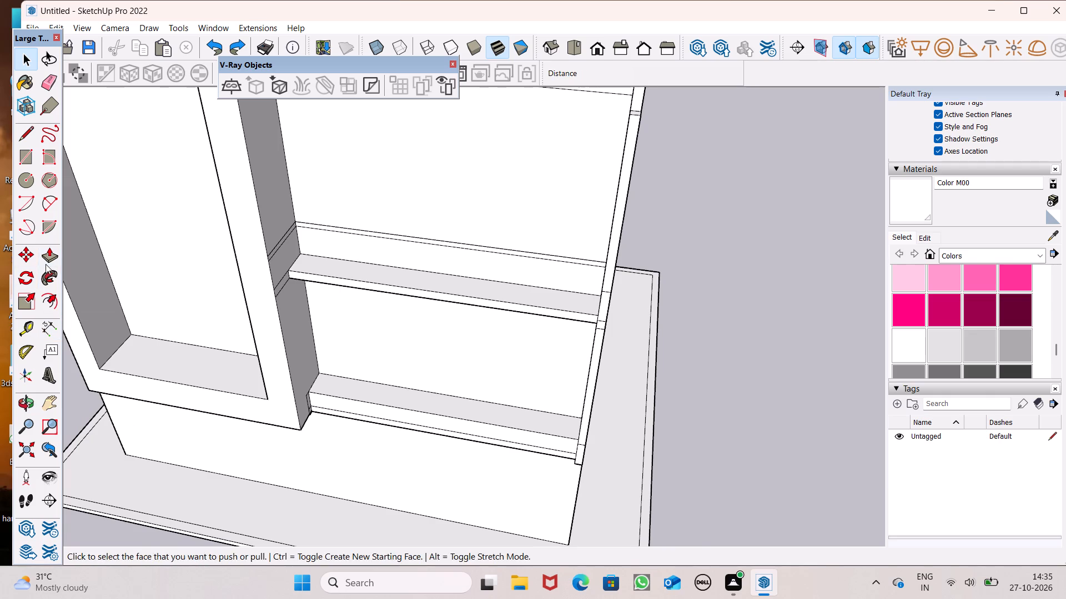
{"action": "middle_click_drag", "start_coordinate": [195, 313], "coordinate": [164, 313]}
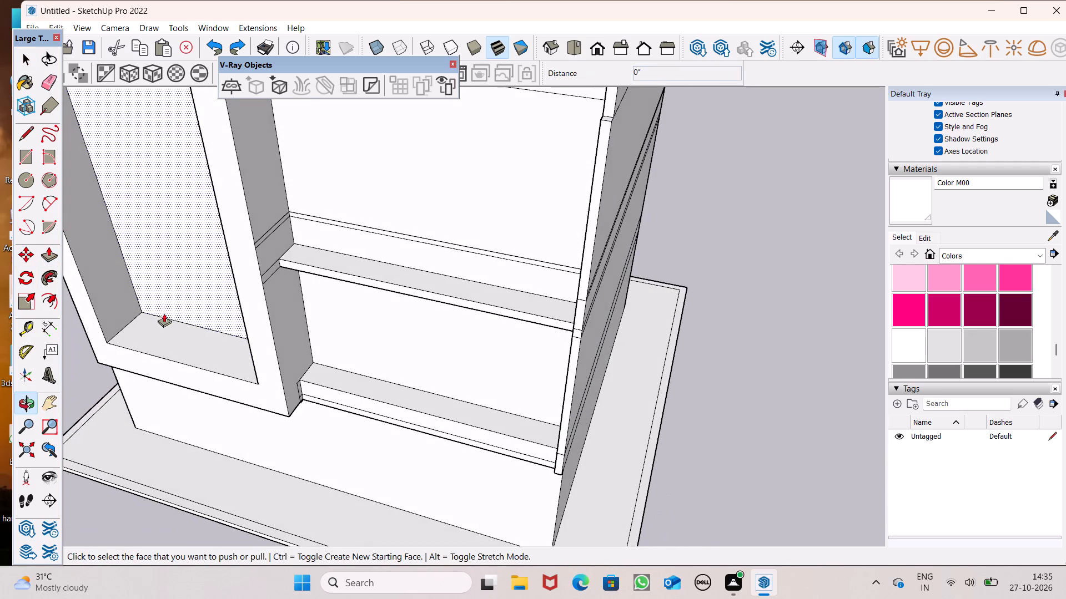
{"action": "middle_click_drag", "start_coordinate": [374, 296], "coordinate": [463, 385]}
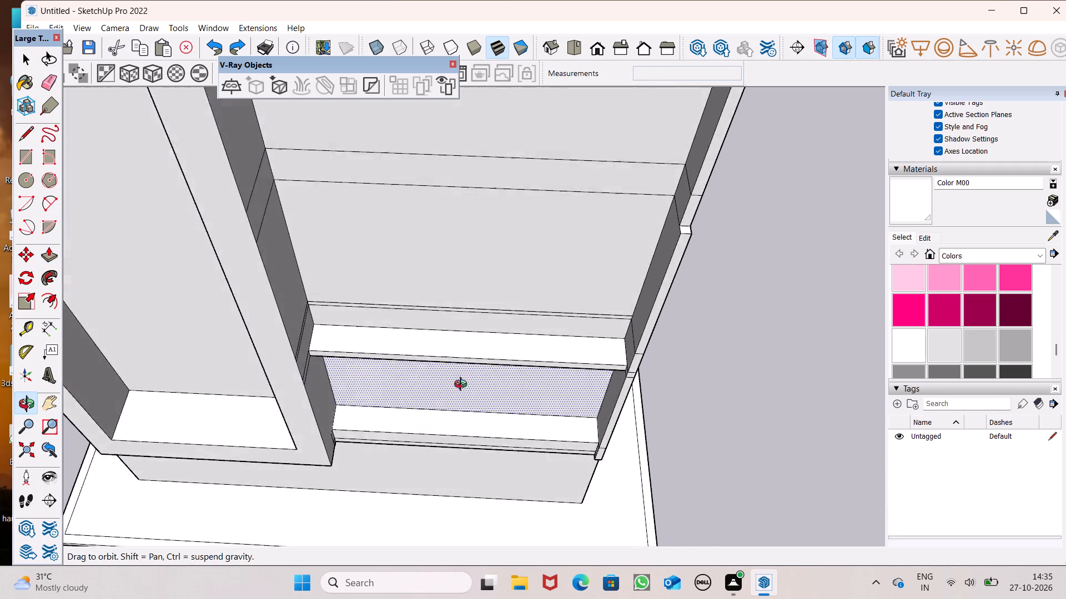
{"action": "middle_click_drag", "start_coordinate": [463, 385], "coordinate": [485, 411]}
{"action": "scroll", "coordinate": [459, 353], "scroll_direction": "up", "scroll_amount": 3}
{"action": "middle_click_drag", "start_coordinate": [473, 356], "coordinate": [385, 322]}
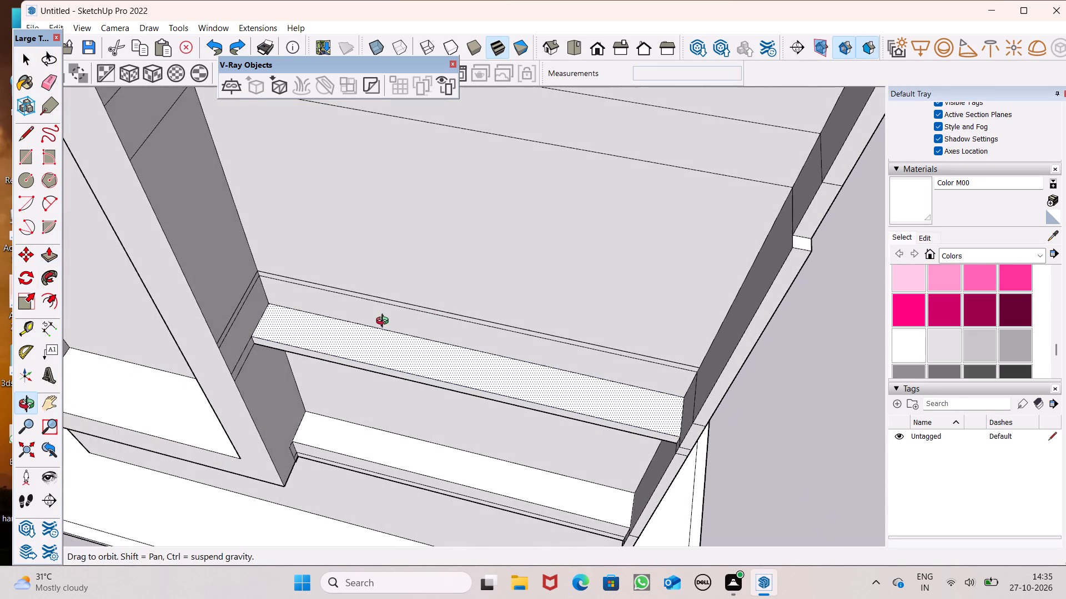
{"action": "middle_click_drag", "start_coordinate": [385, 322], "coordinate": [380, 319]}
{"action": "scroll", "coordinate": [290, 292], "scroll_direction": "up", "scroll_amount": 4}
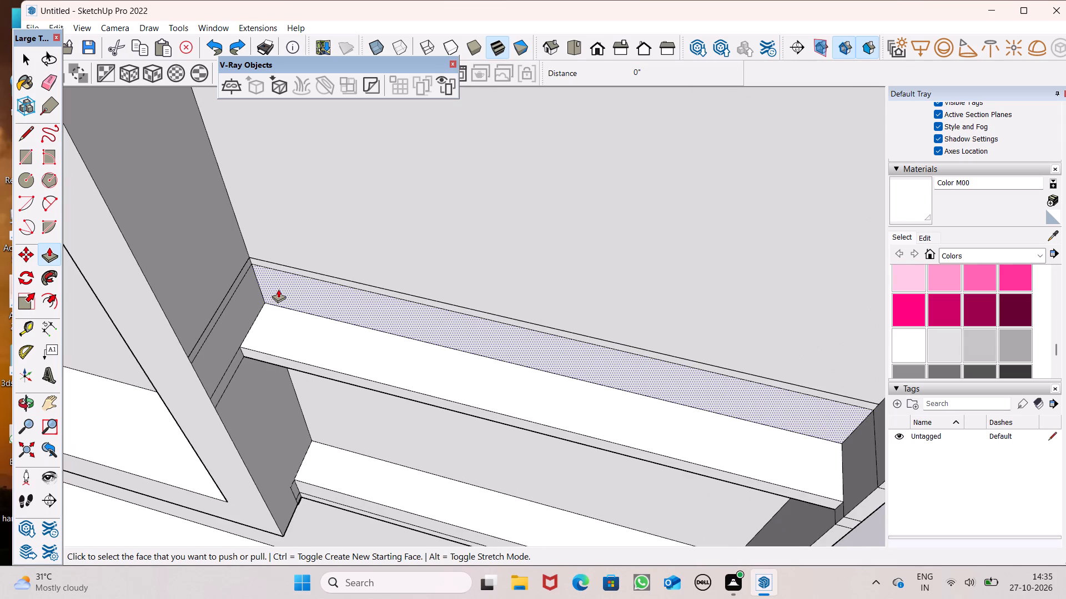
{"action": "middle_click_drag", "start_coordinate": [331, 339], "coordinate": [340, 296]}
{"action": "scroll", "coordinate": [340, 296], "scroll_direction": "up", "scroll_amount": 1}
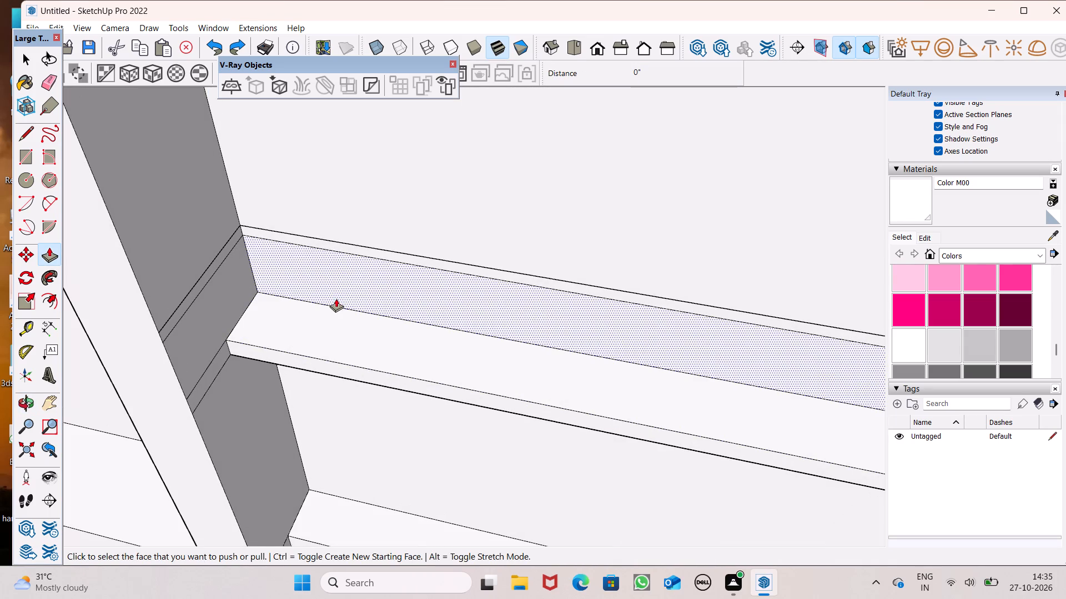
{"action": "left_click_drag", "start_coordinate": [333, 293], "coordinate": [328, 346]}
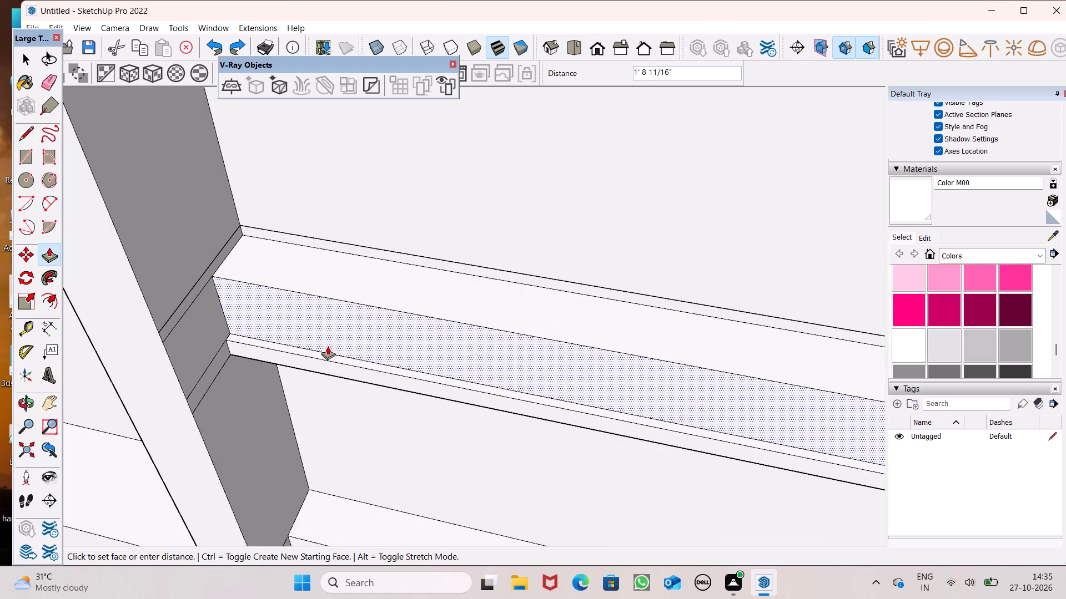
{"action": "left_click_drag", "start_coordinate": [328, 346], "coordinate": [329, 347]}
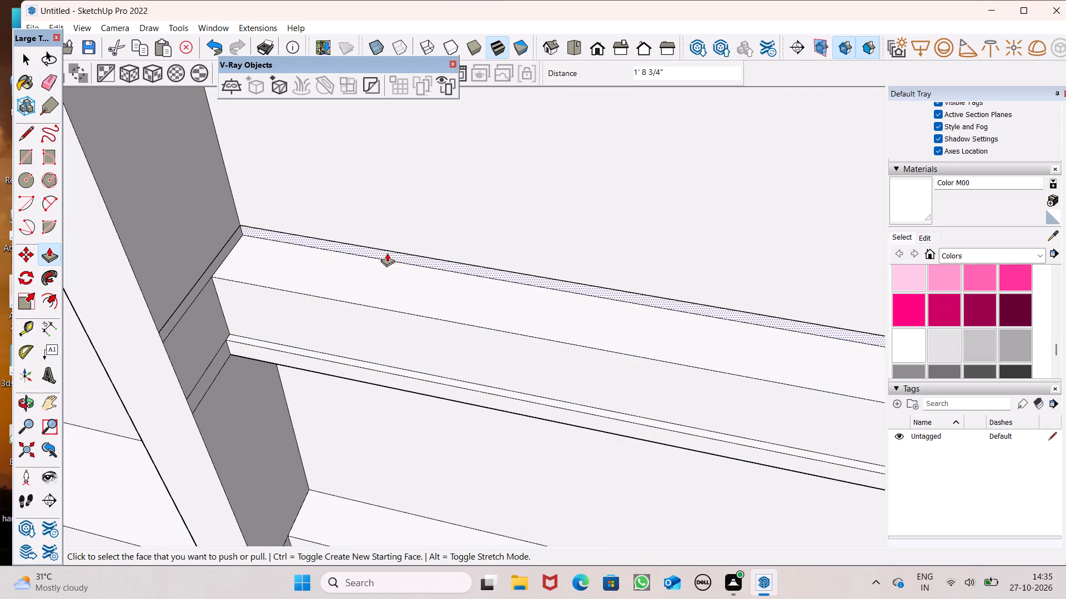
Pull the thin strip above that band forward flush with the band's face, and extend it a further 4 15/16".
{"action": "left_click_drag", "start_coordinate": [387, 252], "coordinate": [374, 313]}
{"action": "left_click_drag", "start_coordinate": [378, 307], "coordinate": [378, 307]}
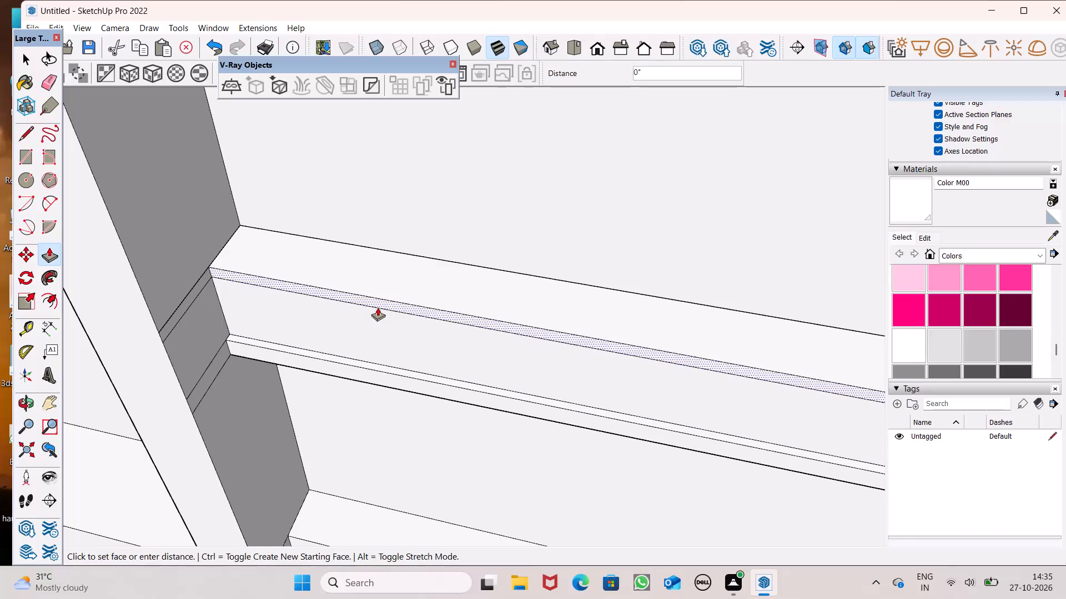
{"action": "left_click_drag", "start_coordinate": [378, 307], "coordinate": [374, 319]}
Push/Pull the second-from-top horizontal wall band beside the facade frame outward by 1' 11 7/16".
{"action": "scroll", "coordinate": [375, 305], "scroll_direction": "down", "scroll_amount": 4}
{"action": "middle_click_drag", "start_coordinate": [378, 370], "coordinate": [457, 135]}
{"action": "scroll", "coordinate": [457, 135], "scroll_direction": "up", "scroll_amount": 1}
{"action": "scroll", "coordinate": [443, 247], "scroll_direction": "down", "scroll_amount": 4}
{"action": "scroll", "coordinate": [318, 337], "scroll_direction": "down", "scroll_amount": 1}
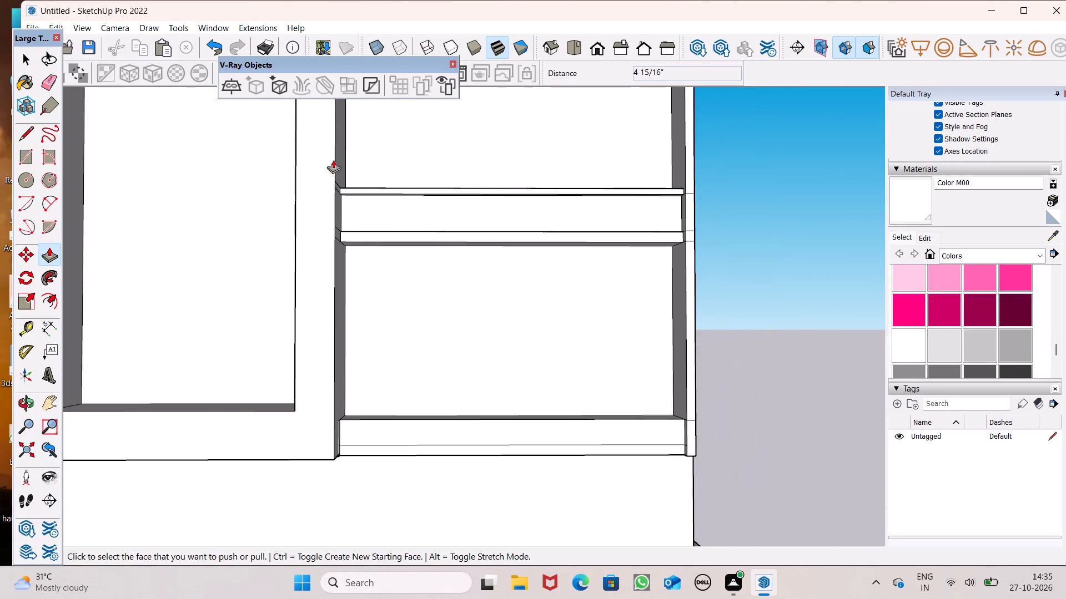
{"action": "scroll", "coordinate": [320, 431], "scroll_direction": "down", "scroll_amount": 4}
{"action": "scroll", "coordinate": [324, 532], "scroll_direction": "down", "scroll_amount": 5}
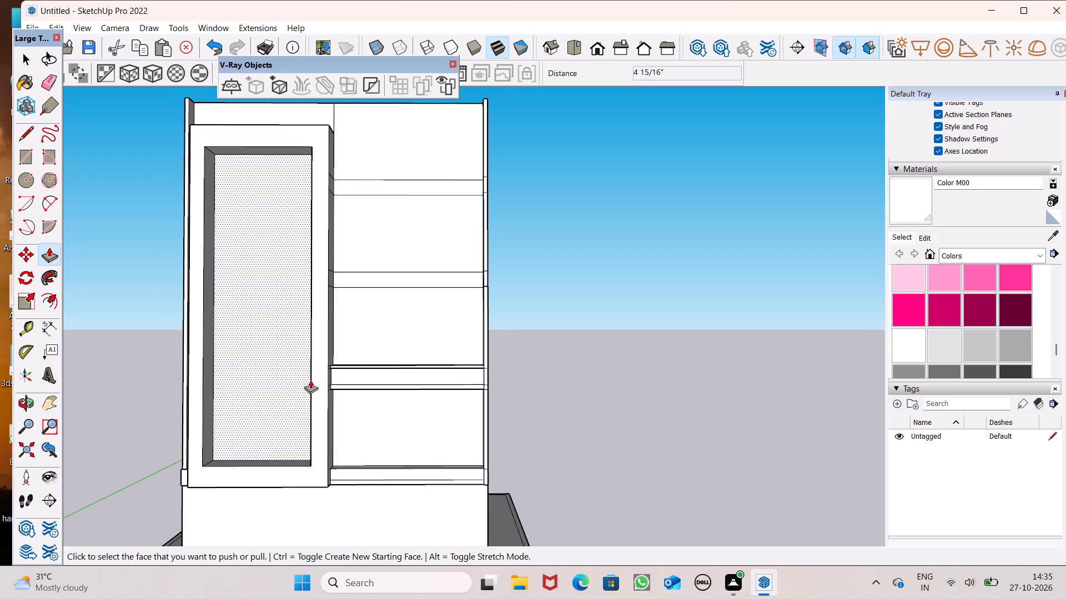
{"action": "middle_click_drag", "start_coordinate": [659, 339], "coordinate": [656, 438]}
{"action": "scroll", "coordinate": [418, 312], "scroll_direction": "up", "scroll_amount": 2}
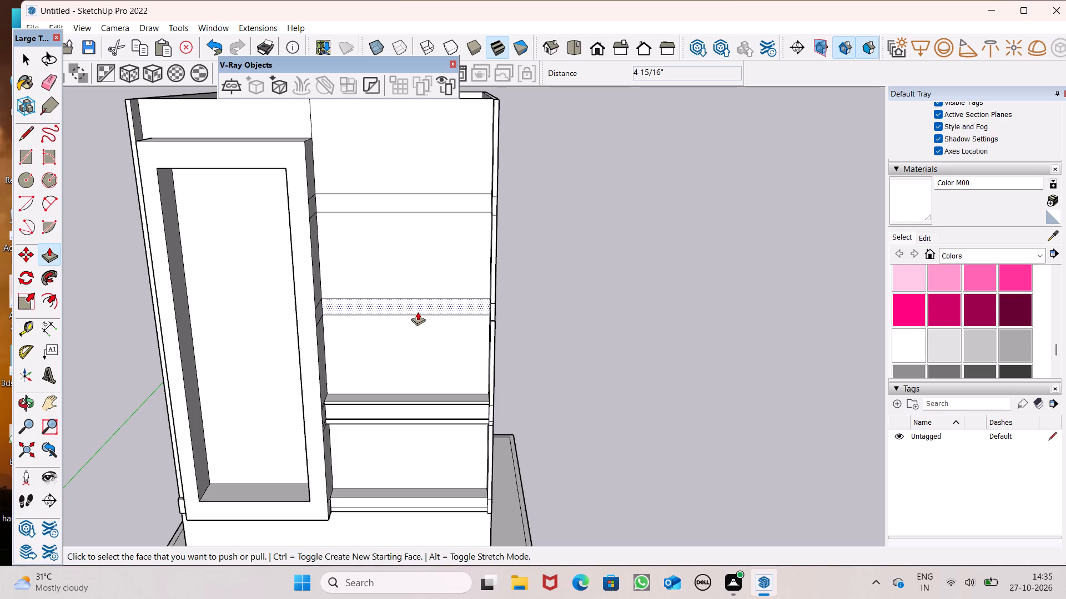
{"action": "scroll", "coordinate": [418, 312], "scroll_direction": "down", "scroll_amount": 1}
{"action": "middle_click_drag", "start_coordinate": [420, 318], "coordinate": [420, 326]}
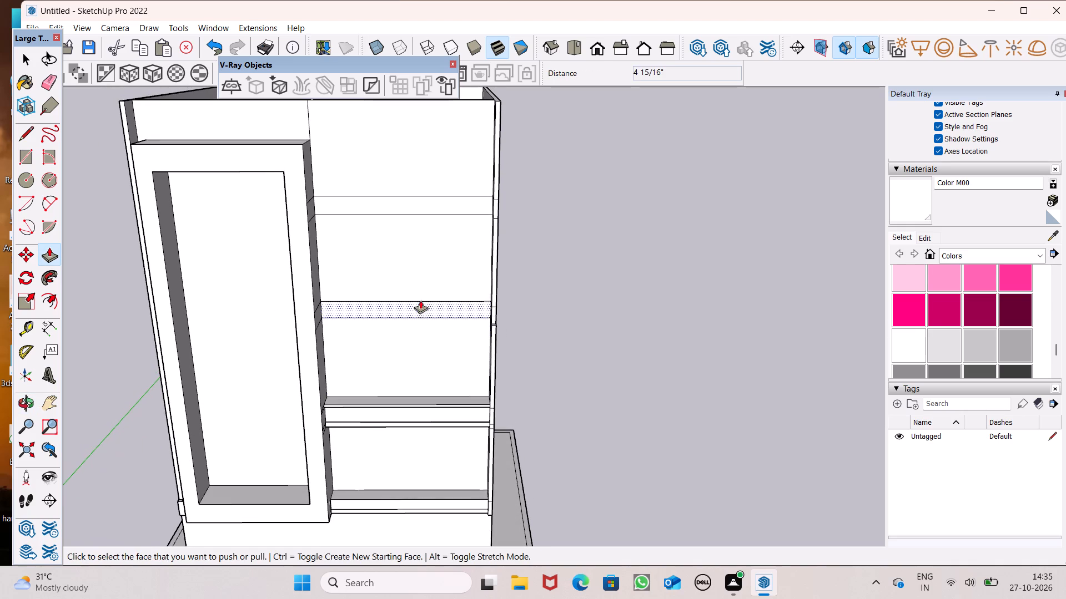
{"action": "scroll", "coordinate": [409, 291], "scroll_direction": "down", "scroll_amount": 1}
{"action": "middle_click_drag", "start_coordinate": [506, 322], "coordinate": [713, 422]}
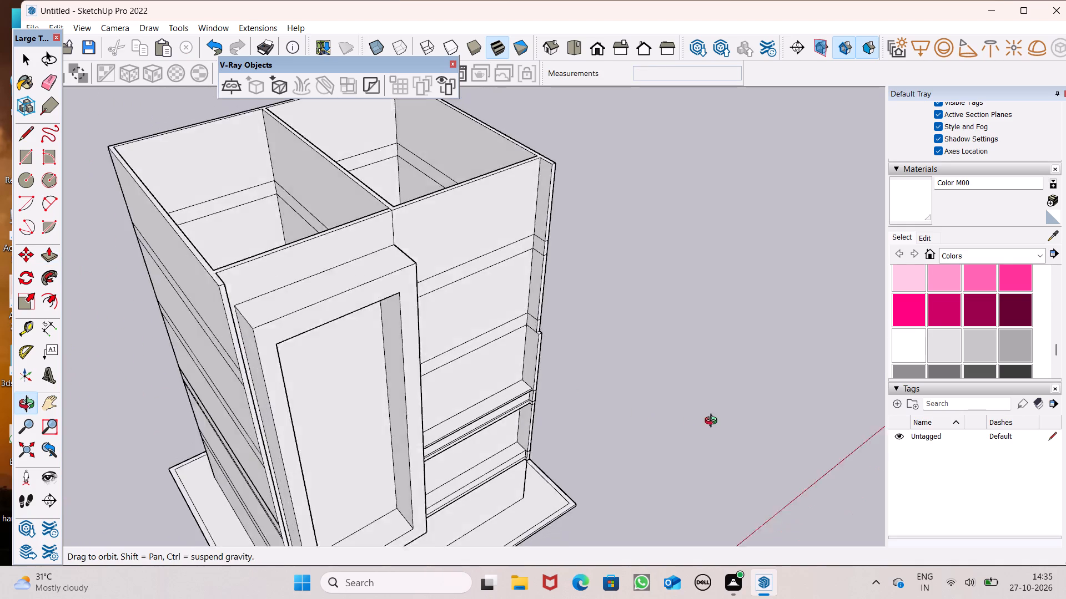
{"action": "middle_click_drag", "start_coordinate": [713, 422], "coordinate": [716, 423]}
{"action": "scroll", "coordinate": [518, 357], "scroll_direction": "up", "scroll_amount": 7}
{"action": "left_click_drag", "start_coordinate": [529, 275], "coordinate": [572, 282]}
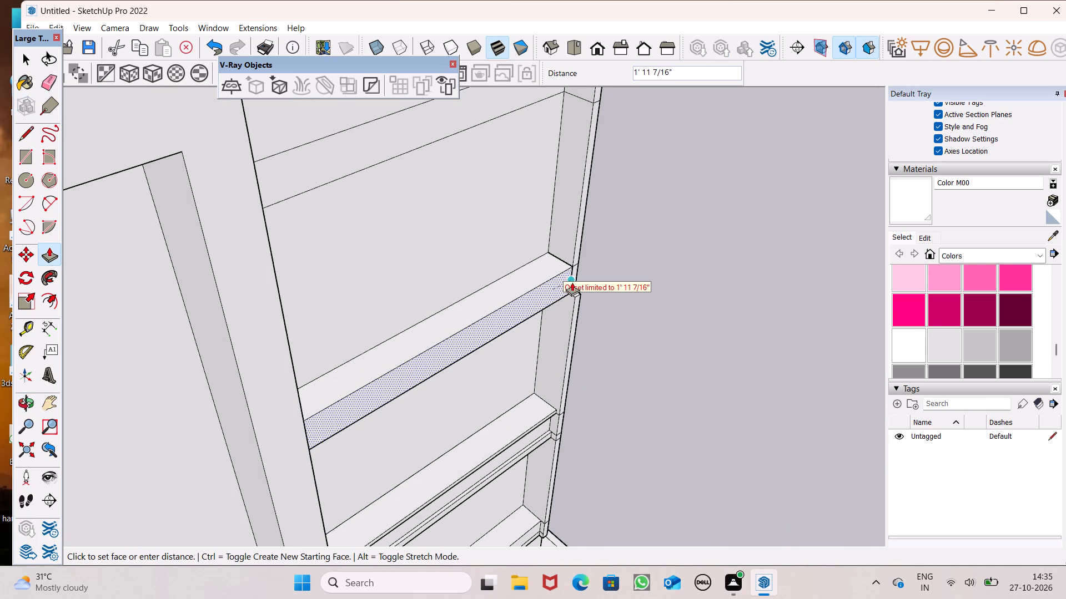
{"action": "left_click_drag", "start_coordinate": [572, 282], "coordinate": [574, 283]}
Pull the topmost horizontal wall band beside the facade frame outward to form a ledge like the one below it.
{"action": "scroll", "coordinate": [502, 263], "scroll_direction": "down", "scroll_amount": 3}
{"action": "middle_click_drag", "start_coordinate": [537, 354], "coordinate": [451, 383]}
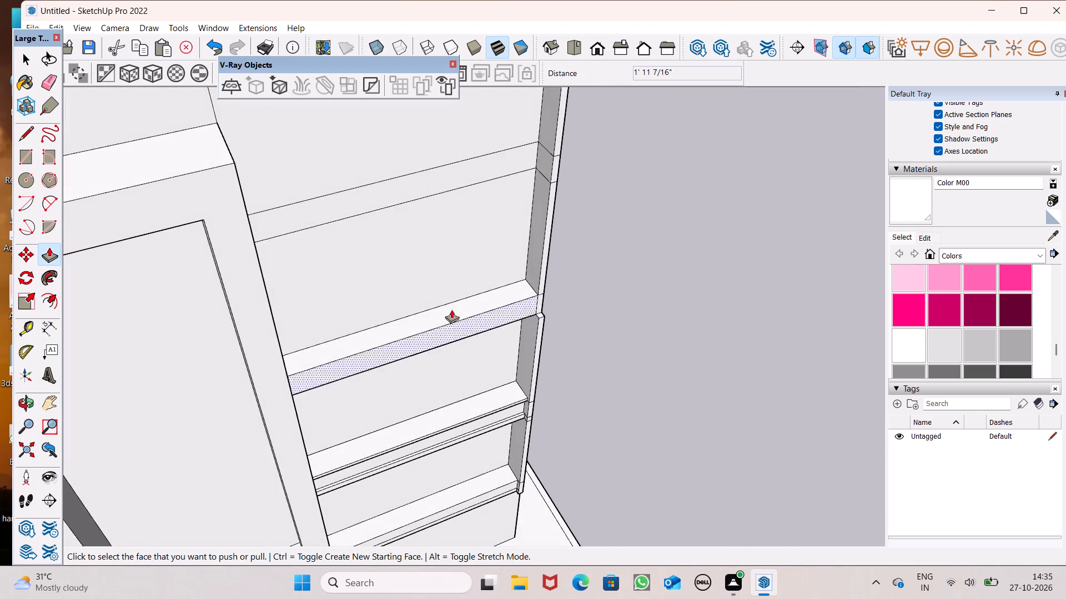
{"action": "scroll", "coordinate": [441, 276], "scroll_direction": "down", "scroll_amount": 3}
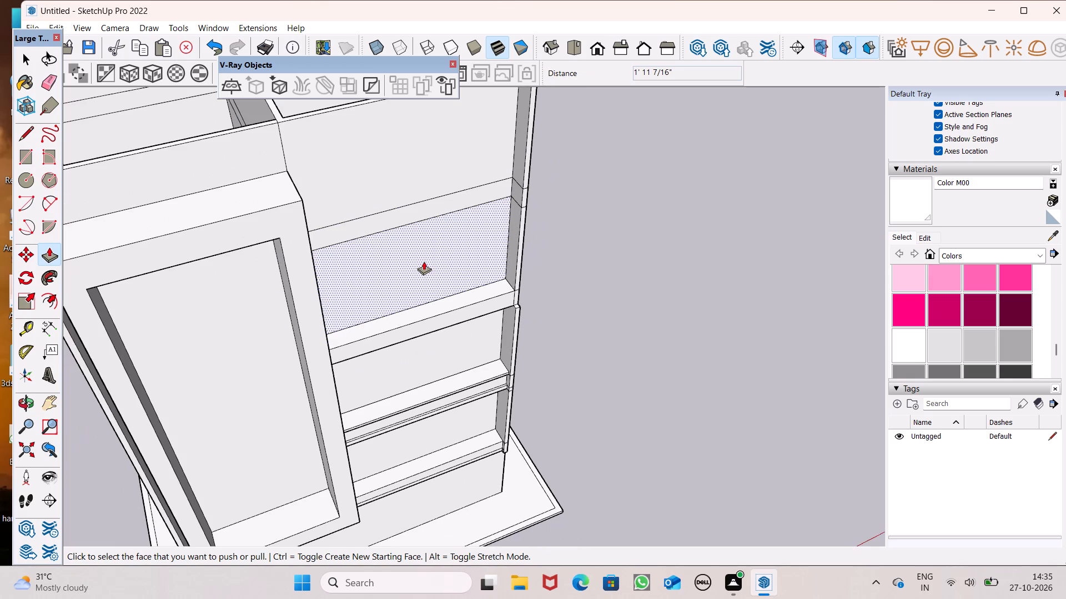
{"action": "scroll", "coordinate": [431, 255], "scroll_direction": "up", "scroll_amount": 4}
{"action": "left_click_drag", "start_coordinate": [462, 179], "coordinate": [463, 179]}
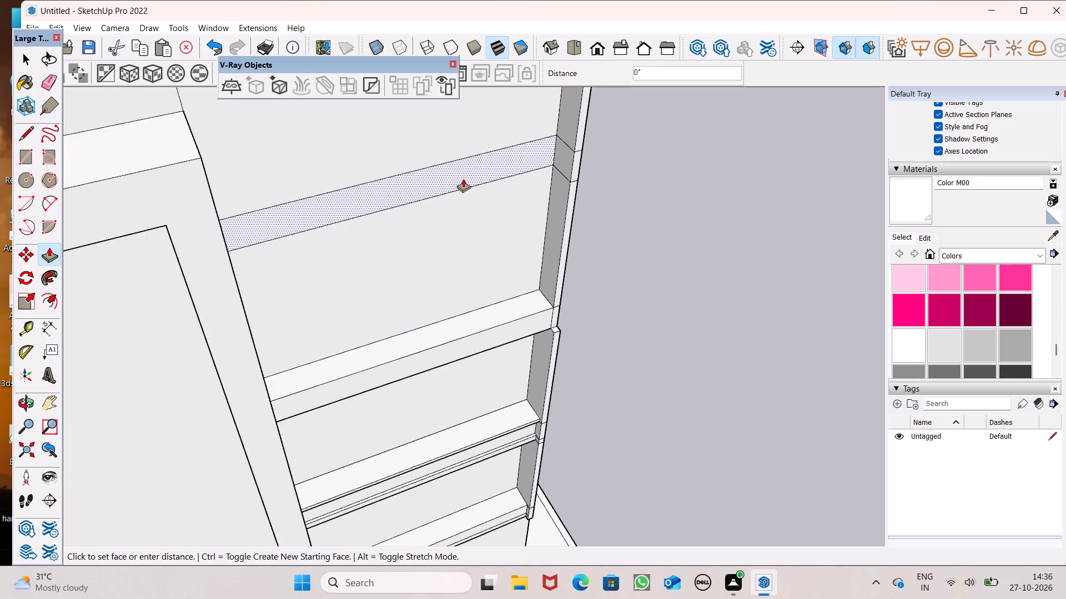
{"action": "left_click_drag", "start_coordinate": [463, 179], "coordinate": [469, 192]}
Pull the end wall's front-edge segments beside and above the two upper ledges outward by 5 11/16", flush with the lower segments.
{"action": "middle_click_drag", "start_coordinate": [544, 344], "coordinate": [505, 341]}
{"action": "scroll", "coordinate": [544, 344], "scroll_direction": "up", "scroll_amount": 6}
{"action": "left_click_drag", "start_coordinate": [543, 317], "coordinate": [544, 335]}
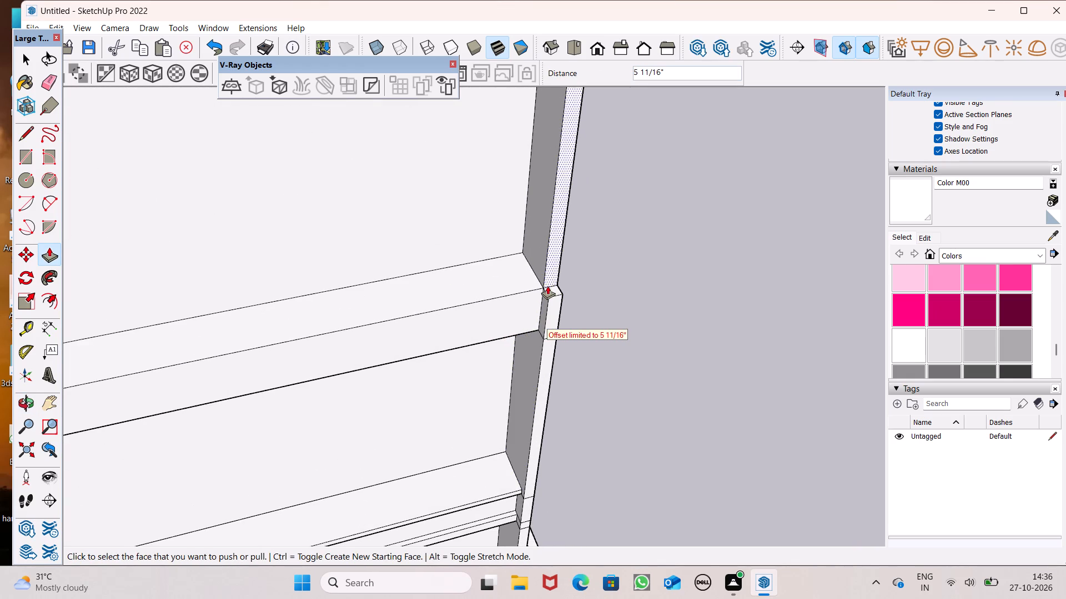
{"action": "left_click_drag", "start_coordinate": [547, 286], "coordinate": [550, 312]}
{"action": "scroll", "coordinate": [495, 415], "scroll_direction": "down", "scroll_amount": 6}
{"action": "scroll", "coordinate": [537, 230], "scroll_direction": "up", "scroll_amount": 3}
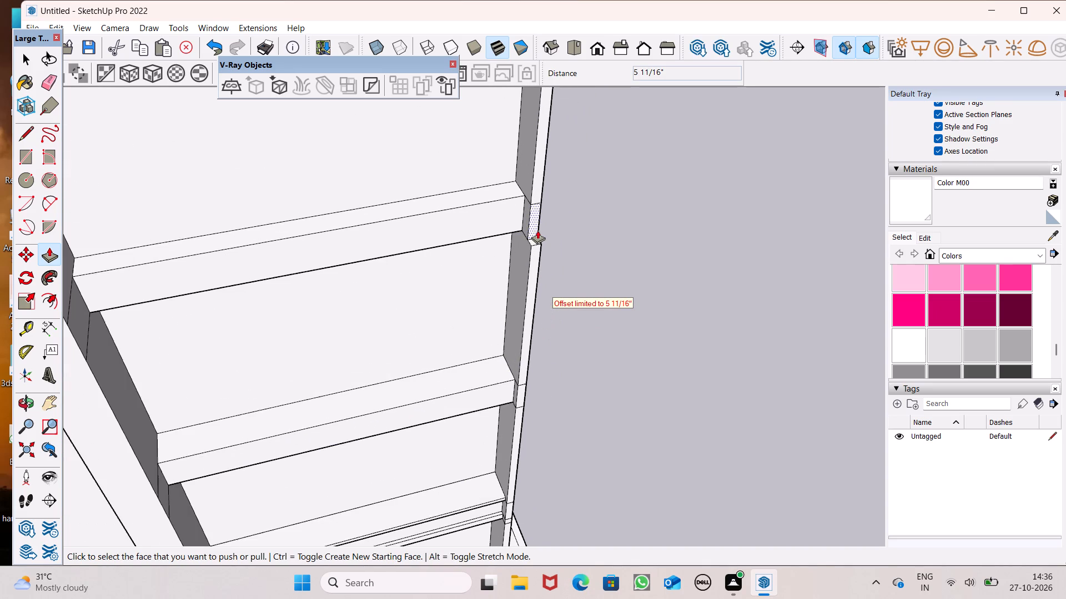
{"action": "left_click_drag", "start_coordinate": [529, 229], "coordinate": [529, 248]}
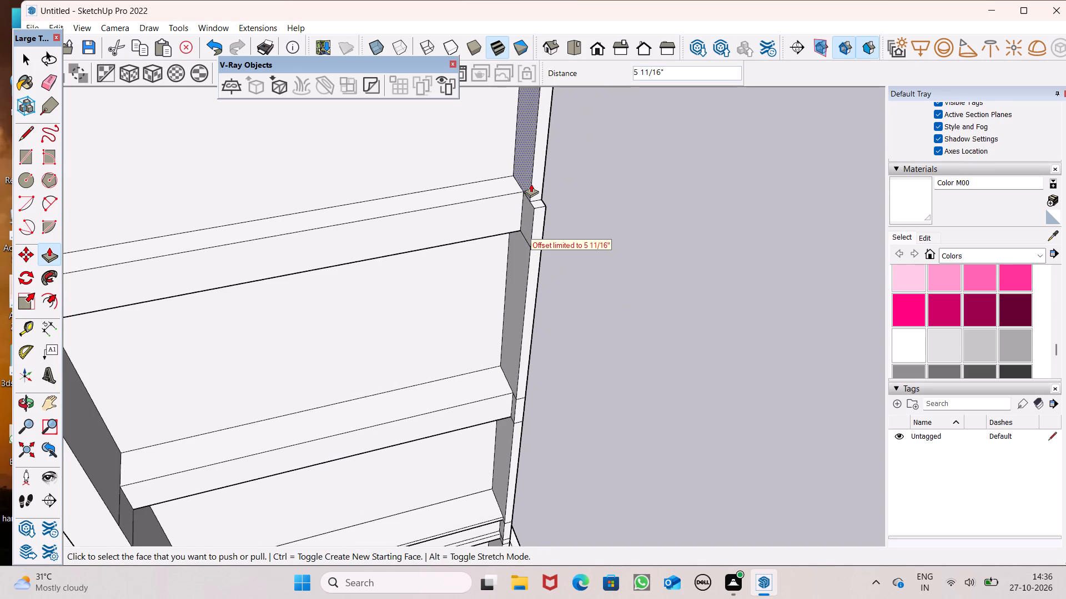
{"action": "left_click_drag", "start_coordinate": [531, 185], "coordinate": [536, 224]}
Examine the front facade's four projecting ledges and the end wall's aligned front edge.
{"action": "scroll", "coordinate": [482, 200], "scroll_direction": "down", "scroll_amount": 8}
{"action": "middle_click_drag", "start_coordinate": [441, 331], "coordinate": [349, 286]}
{"action": "scroll", "coordinate": [627, 305], "scroll_direction": "down", "scroll_amount": 5}
{"action": "middle_click_drag", "start_coordinate": [612, 366], "coordinate": [627, 320]}
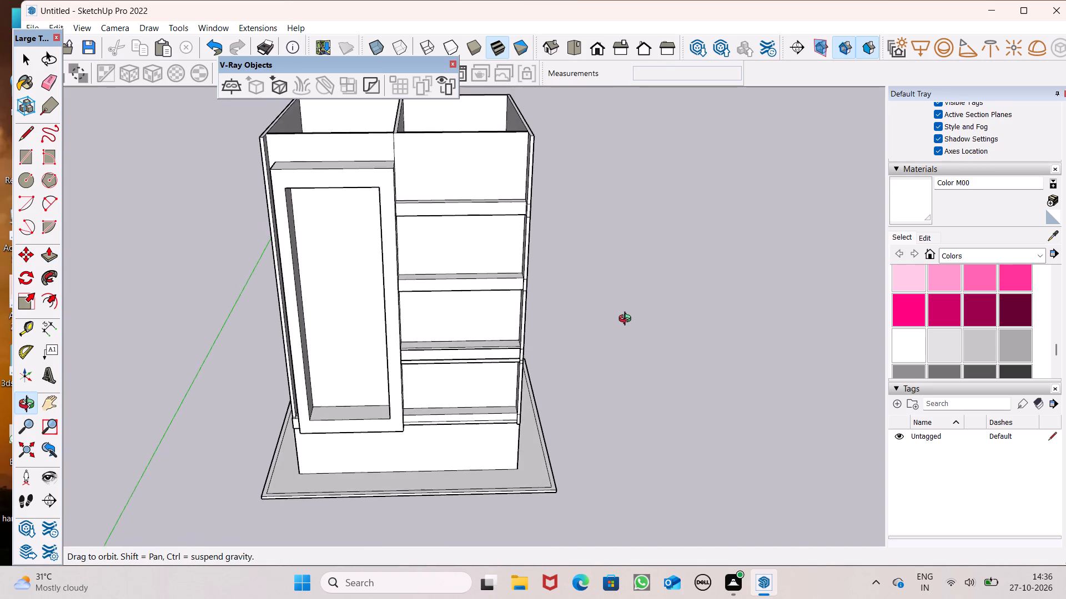
{"action": "middle_click_drag", "start_coordinate": [627, 320], "coordinate": [662, 248]}
{"action": "scroll", "coordinate": [621, 347], "scroll_direction": "up", "scroll_amount": 3}
{"action": "middle_click_drag", "start_coordinate": [609, 377], "coordinate": [576, 455]}
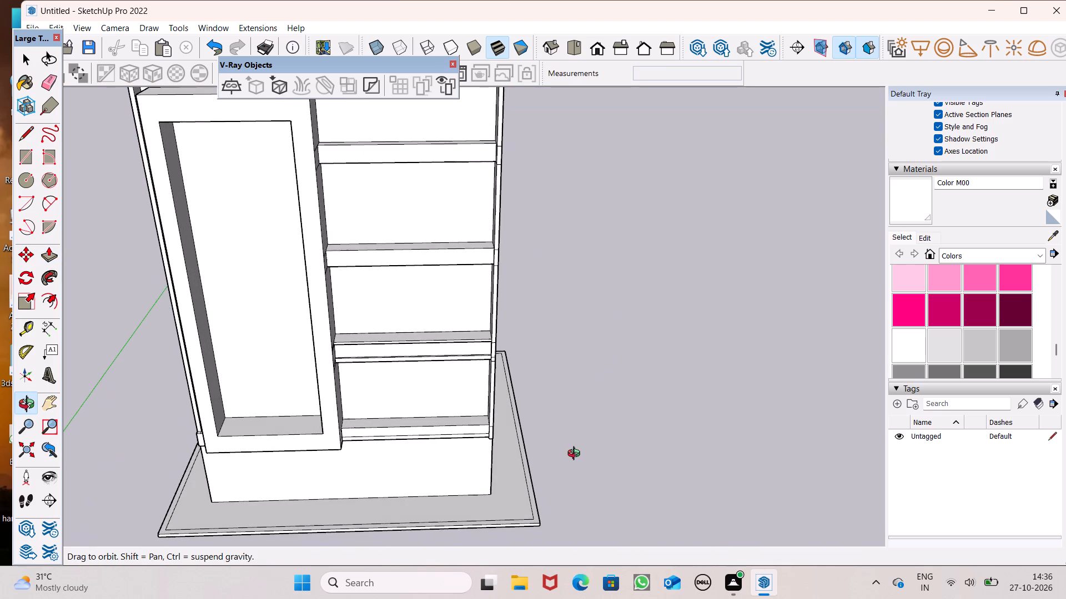
{"action": "middle_click_drag", "start_coordinate": [576, 455], "coordinate": [576, 473]}
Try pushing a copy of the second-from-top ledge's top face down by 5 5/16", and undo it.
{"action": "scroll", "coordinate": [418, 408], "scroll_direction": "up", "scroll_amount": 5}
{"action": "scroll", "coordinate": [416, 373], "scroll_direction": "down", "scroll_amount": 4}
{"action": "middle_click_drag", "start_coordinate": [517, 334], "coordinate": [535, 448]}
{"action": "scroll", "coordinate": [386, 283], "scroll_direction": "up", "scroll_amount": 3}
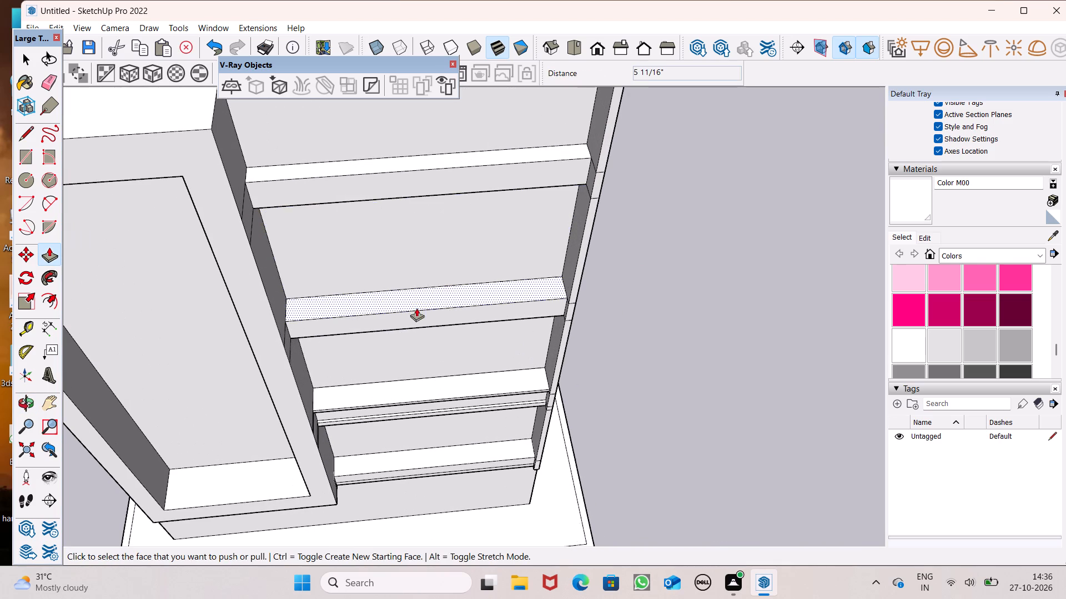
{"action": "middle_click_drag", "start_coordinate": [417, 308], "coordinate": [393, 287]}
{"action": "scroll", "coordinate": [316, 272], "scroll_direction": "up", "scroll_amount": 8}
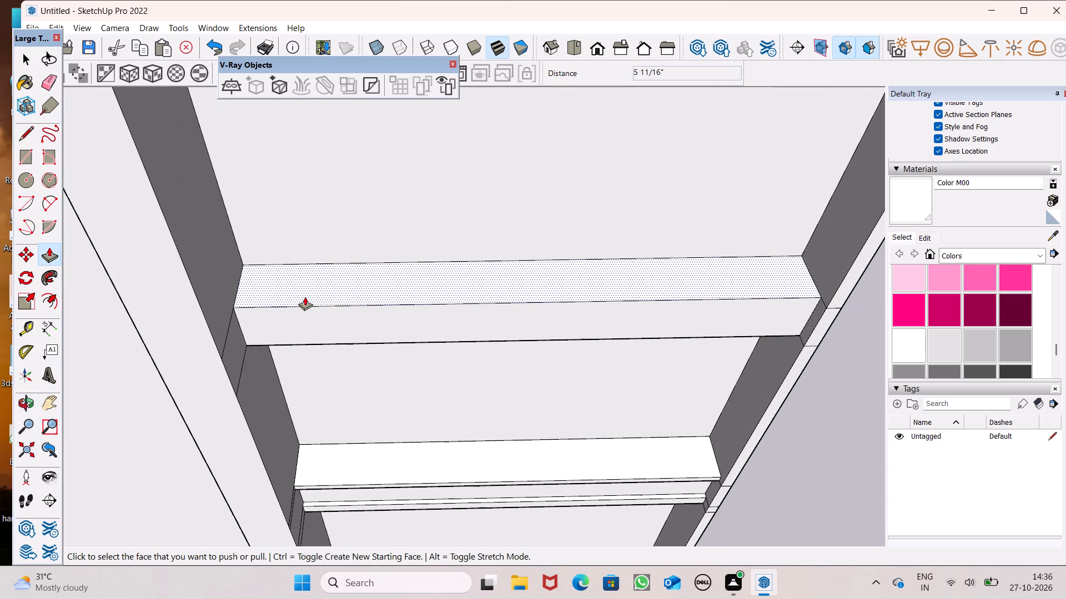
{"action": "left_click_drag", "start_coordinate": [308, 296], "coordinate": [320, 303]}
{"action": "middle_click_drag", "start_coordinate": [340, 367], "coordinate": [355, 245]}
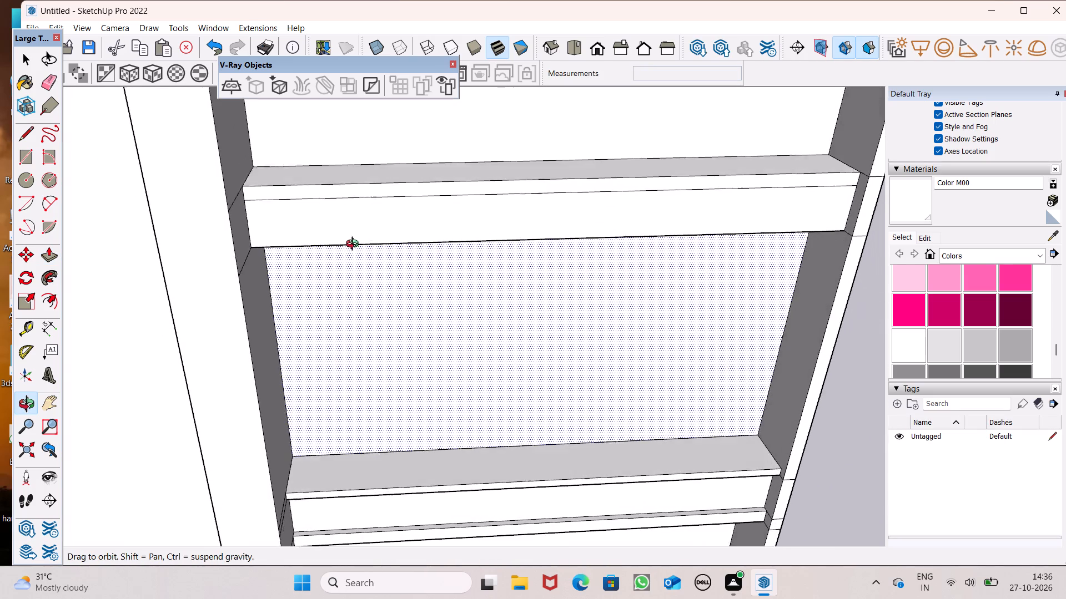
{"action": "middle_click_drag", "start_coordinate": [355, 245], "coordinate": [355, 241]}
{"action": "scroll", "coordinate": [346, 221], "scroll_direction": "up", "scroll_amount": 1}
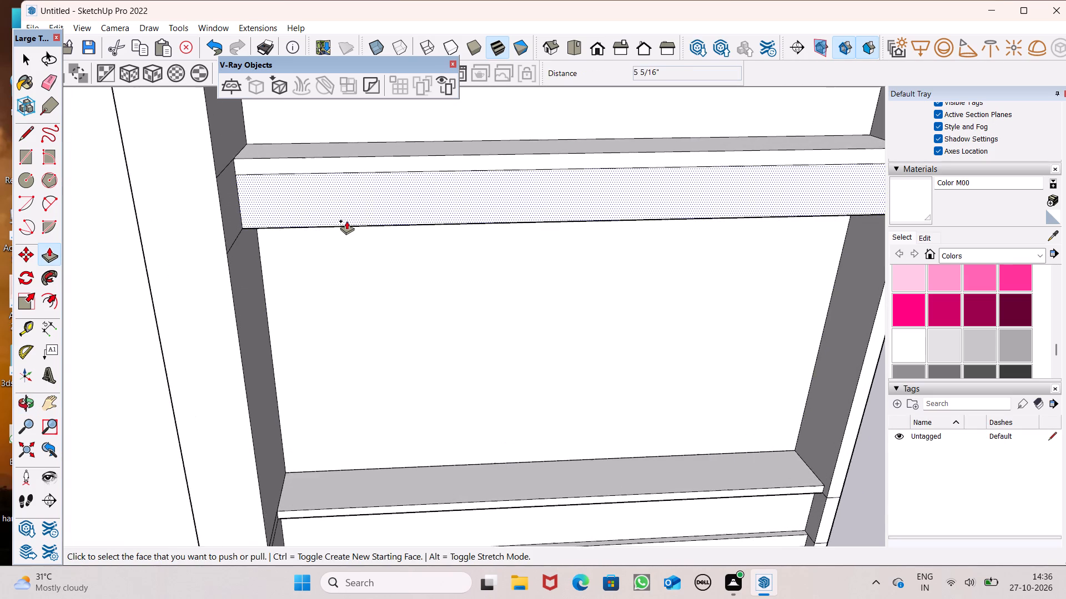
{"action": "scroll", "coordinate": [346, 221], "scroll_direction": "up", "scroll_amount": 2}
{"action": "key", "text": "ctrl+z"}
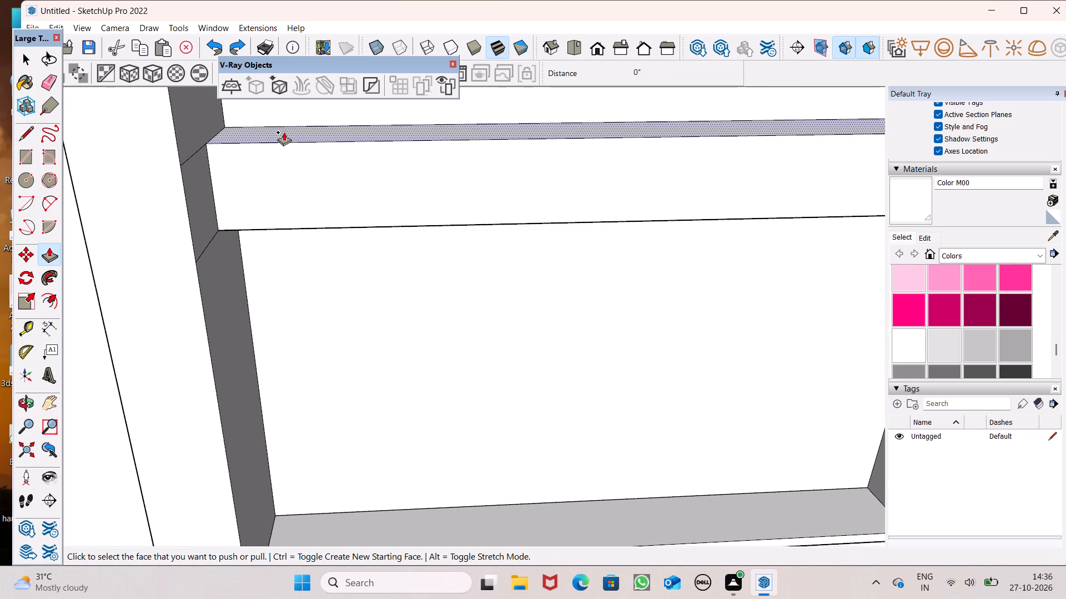
Divide the second-from-top ledge's front by pushing a copy of its top face down and a copy of its underside up about 5 3/16".
{"action": "left_click_drag", "start_coordinate": [284, 132], "coordinate": [290, 155]}
{"action": "middle_click_drag", "start_coordinate": [328, 241], "coordinate": [334, 138]}
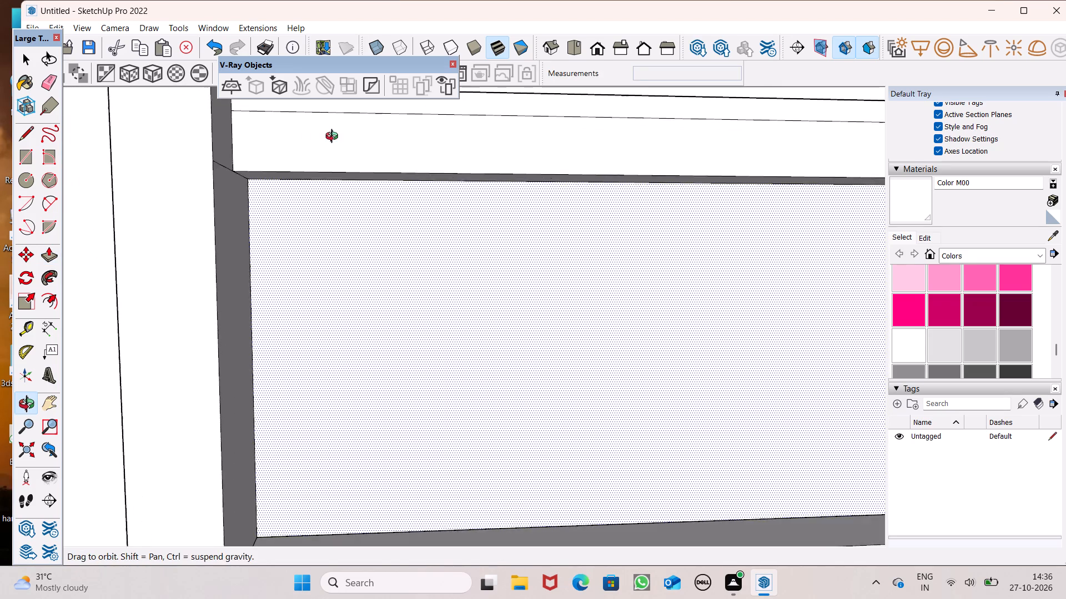
{"action": "middle_click_drag", "start_coordinate": [334, 138], "coordinate": [334, 134]}
{"action": "left_click_drag", "start_coordinate": [349, 174], "coordinate": [354, 160]}
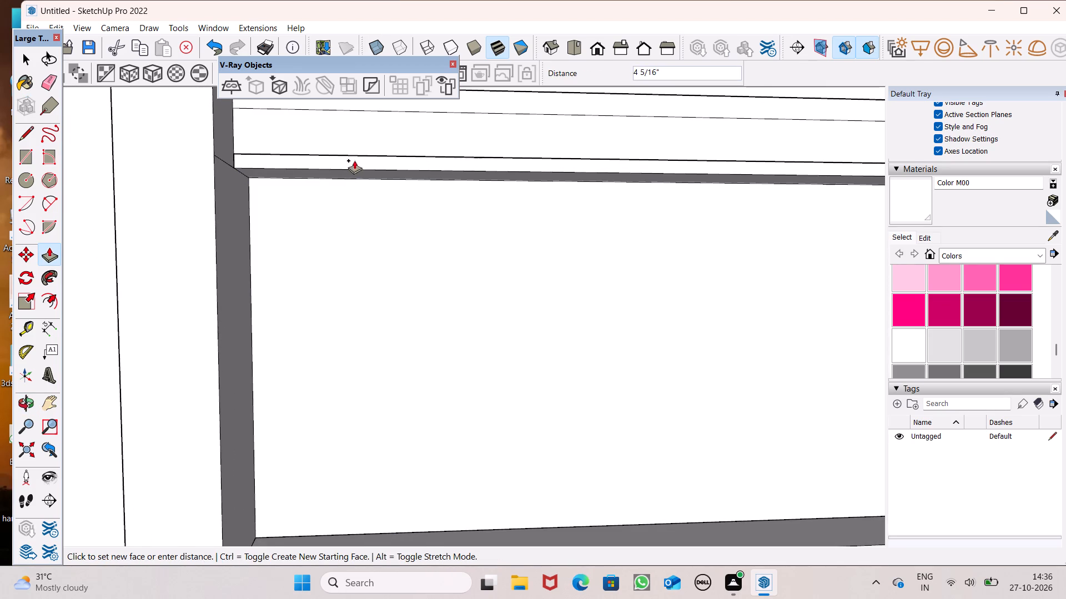
{"action": "left_click_drag", "start_coordinate": [354, 160], "coordinate": [355, 156]}
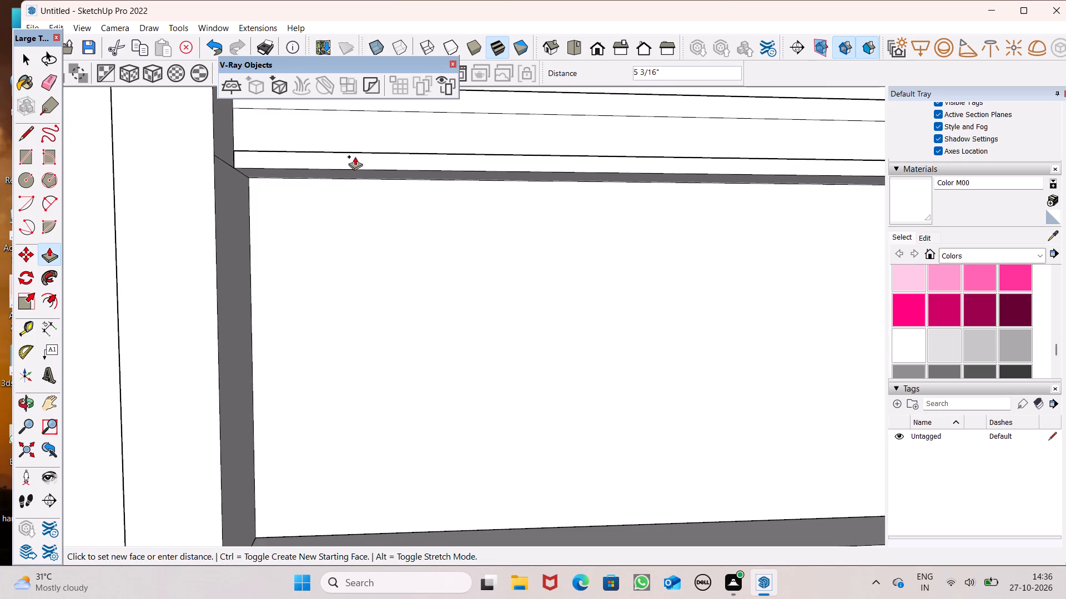
{"action": "left_click_drag", "start_coordinate": [355, 156], "coordinate": [354, 155]}
Push the middle strip of that ledge's divided front inward by 5 3/16" to form a groove.
{"action": "scroll", "coordinate": [348, 165], "scroll_direction": "down", "scroll_amount": 2}
{"action": "middle_click_drag", "start_coordinate": [346, 185], "coordinate": [369, 329]}
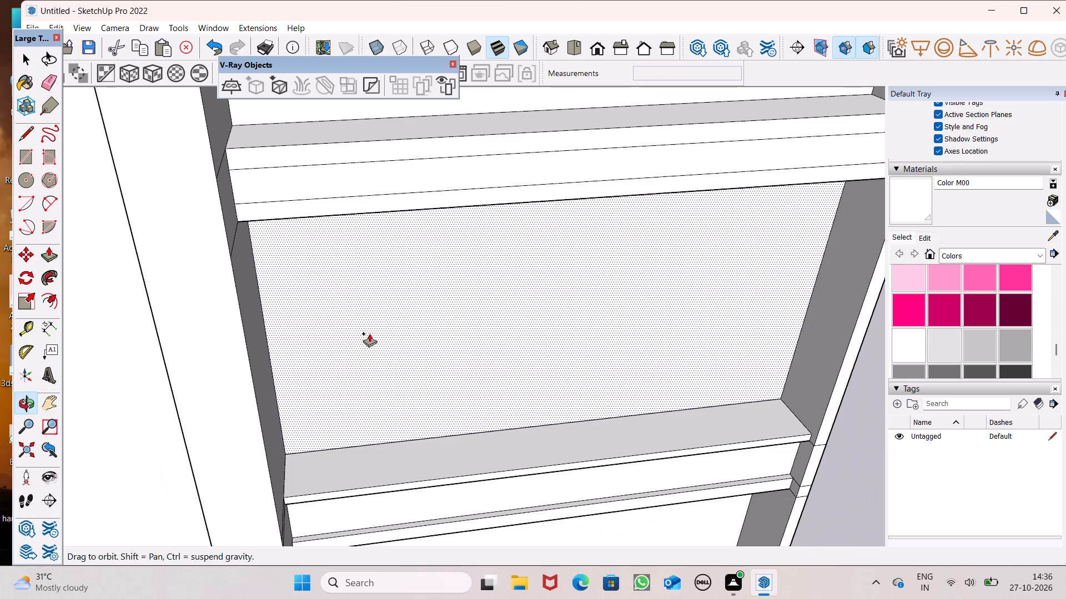
{"action": "left_click_drag", "start_coordinate": [292, 182], "coordinate": [292, 176]}
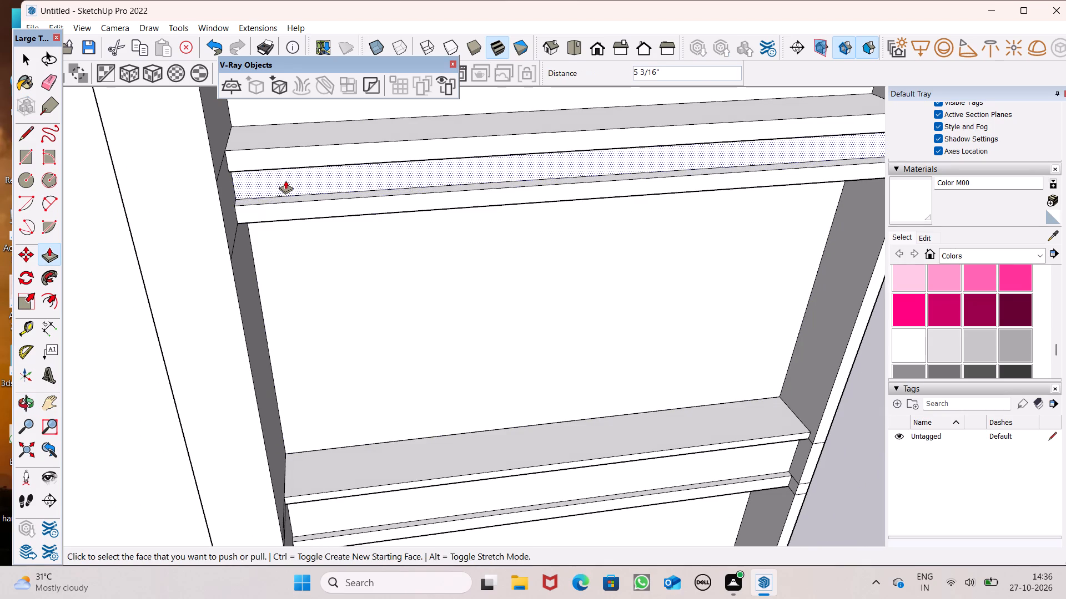
Pull the recessed wall panel directly below the newly grooved ledge forward by 2' 5 1/8".
{"action": "scroll", "coordinate": [269, 179], "scroll_direction": "down", "scroll_amount": 7}
{"action": "left_click_drag", "start_coordinate": [342, 257], "coordinate": [462, 275]}
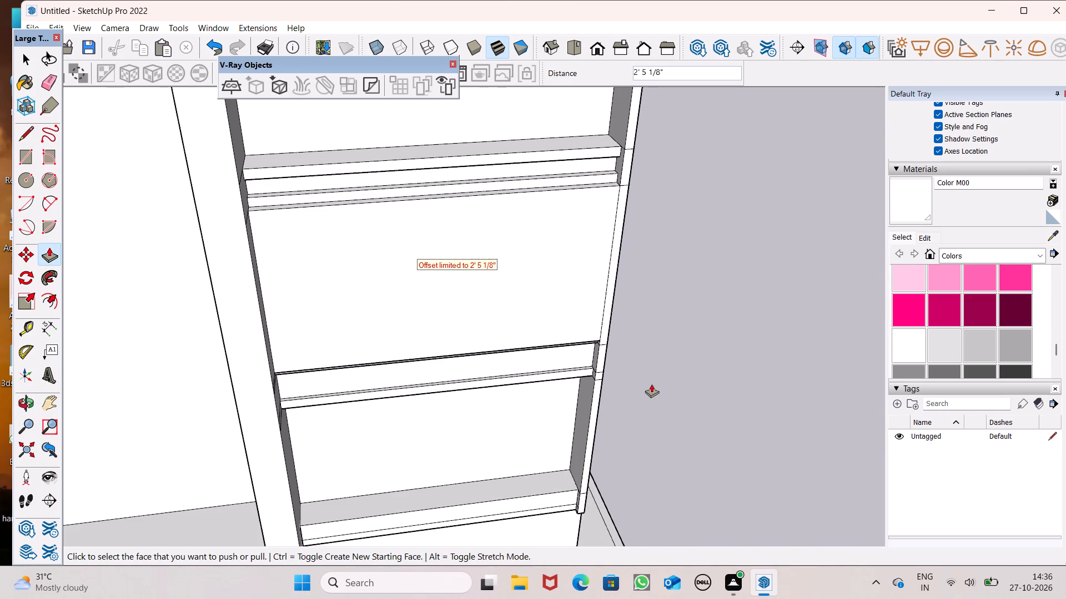
{"action": "key", "text": "space"}
Examine the front facade from several angles, checking the ledges, groove and filled bay beside the projecting frame.
{"action": "scroll", "coordinate": [651, 380], "scroll_direction": "down", "scroll_amount": 10}
{"action": "middle_click_drag", "start_coordinate": [671, 375], "coordinate": [593, 353]}
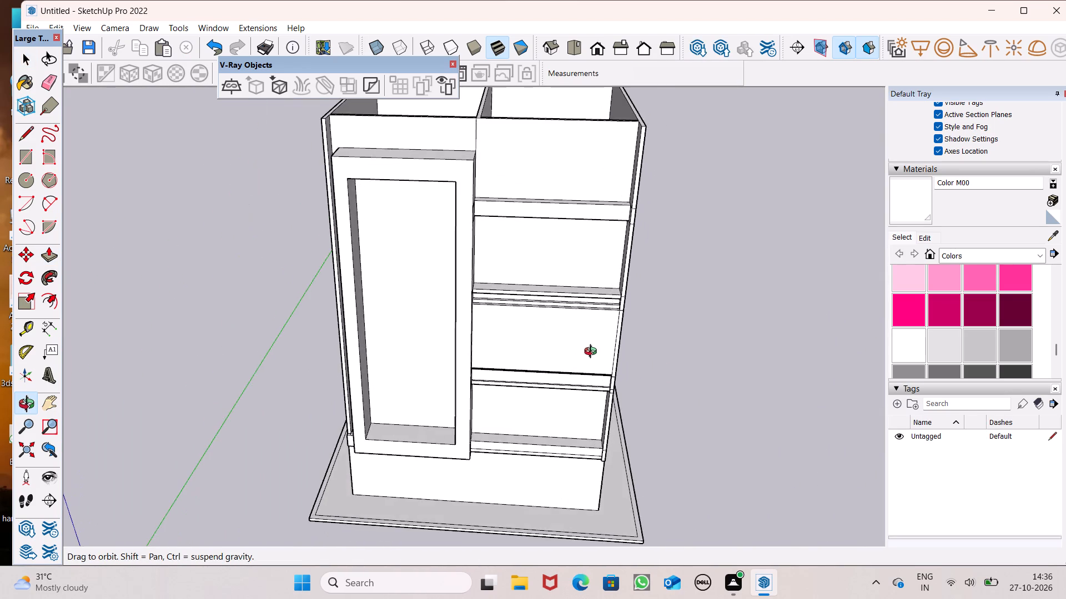
{"action": "middle_click_drag", "start_coordinate": [593, 353], "coordinate": [606, 295]}
{"action": "middle_click_drag", "start_coordinate": [614, 267], "coordinate": [616, 254]}
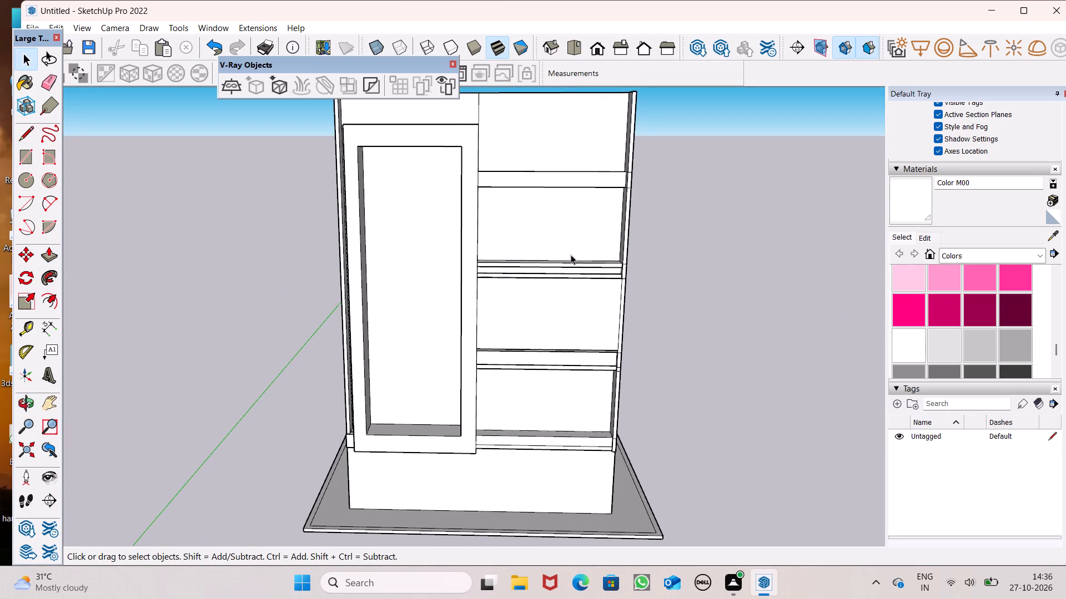
{"action": "scroll", "coordinate": [390, 213], "scroll_direction": "down", "scroll_amount": 1}
{"action": "middle_click_drag", "start_coordinate": [403, 262], "coordinate": [389, 191]}
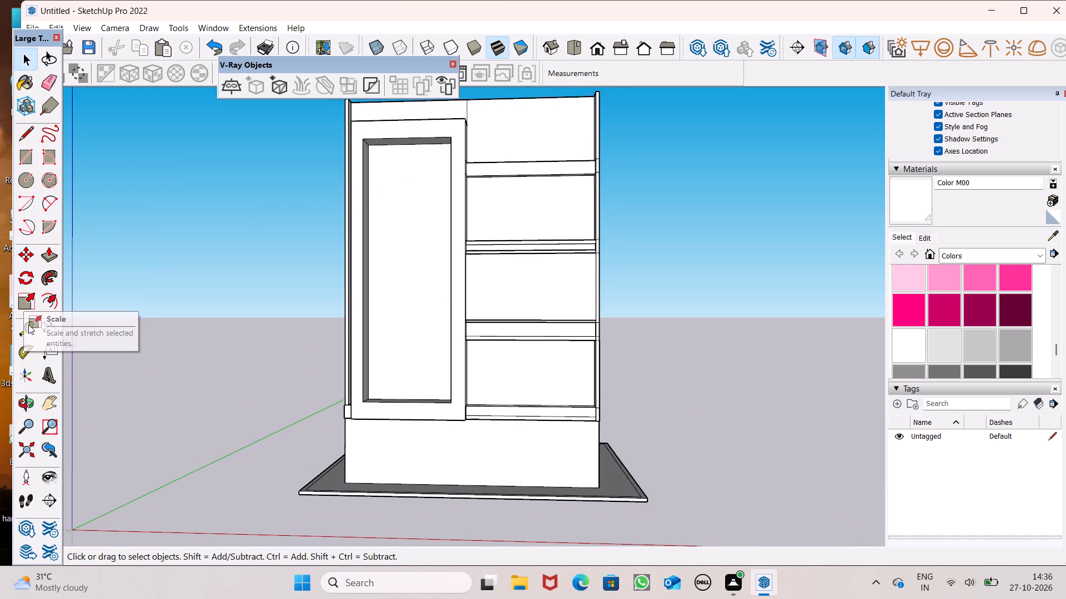
{"action": "middle_click_drag", "start_coordinate": [259, 362], "coordinate": [258, 362]}
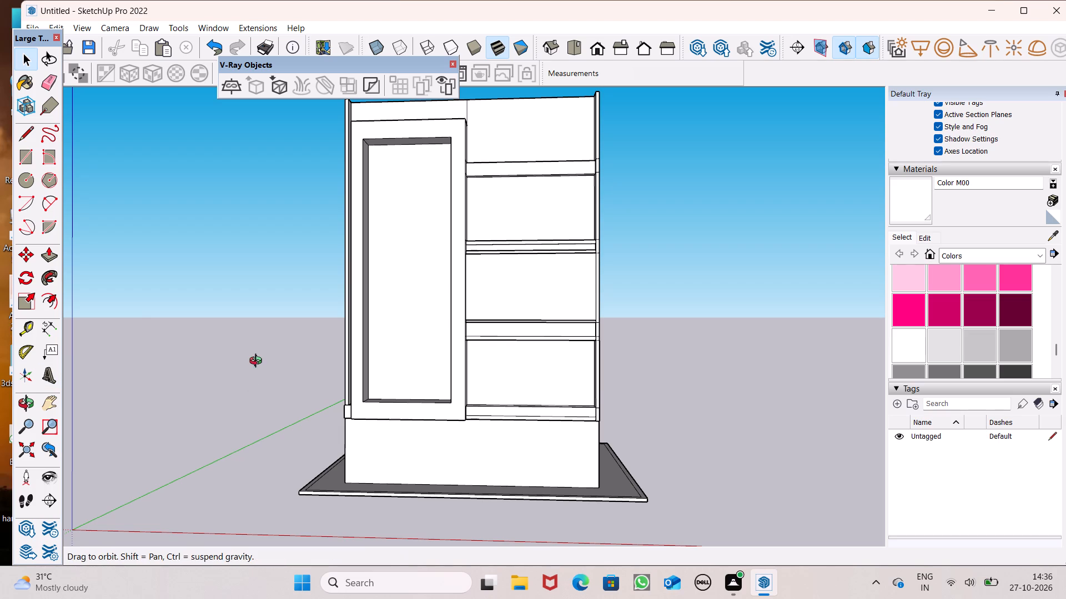
{"action": "middle_click_drag", "start_coordinate": [258, 362], "coordinate": [301, 366]}
{"action": "scroll", "coordinate": [416, 379], "scroll_direction": "up", "scroll_amount": 2}
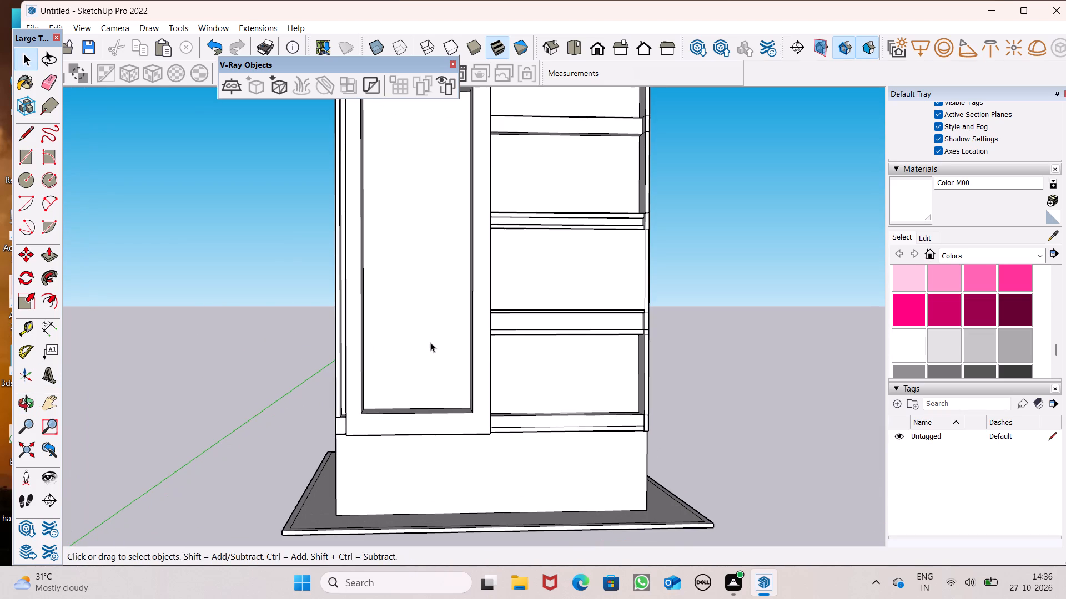
{"action": "scroll", "coordinate": [416, 406], "scroll_direction": "down", "scroll_amount": 3}
{"action": "middle_click_drag", "start_coordinate": [415, 415], "coordinate": [419, 454]}
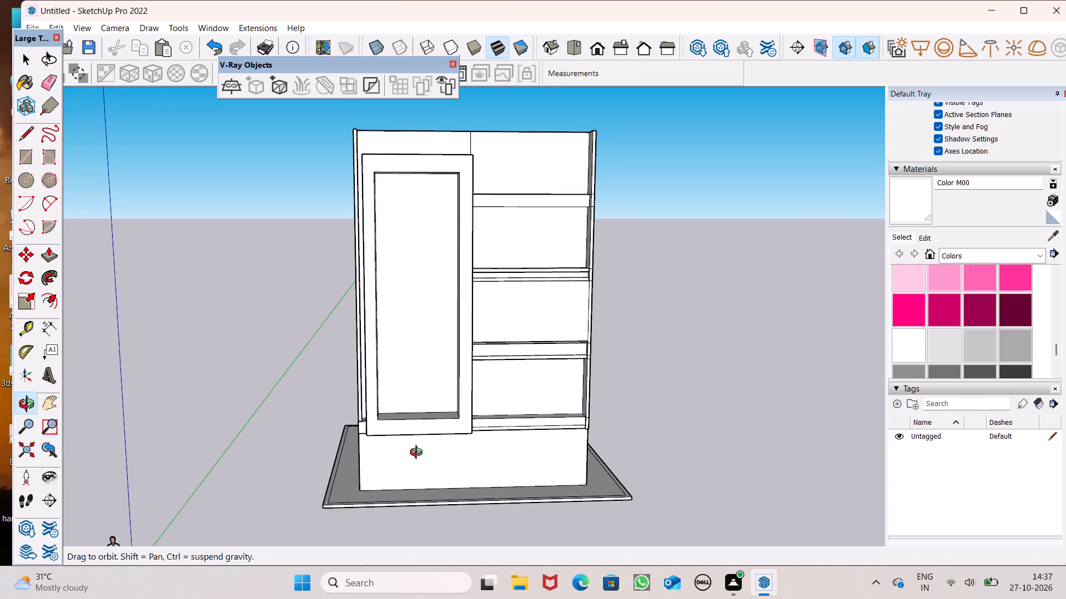
{"action": "middle_click_drag", "start_coordinate": [419, 454], "coordinate": [433, 387]}
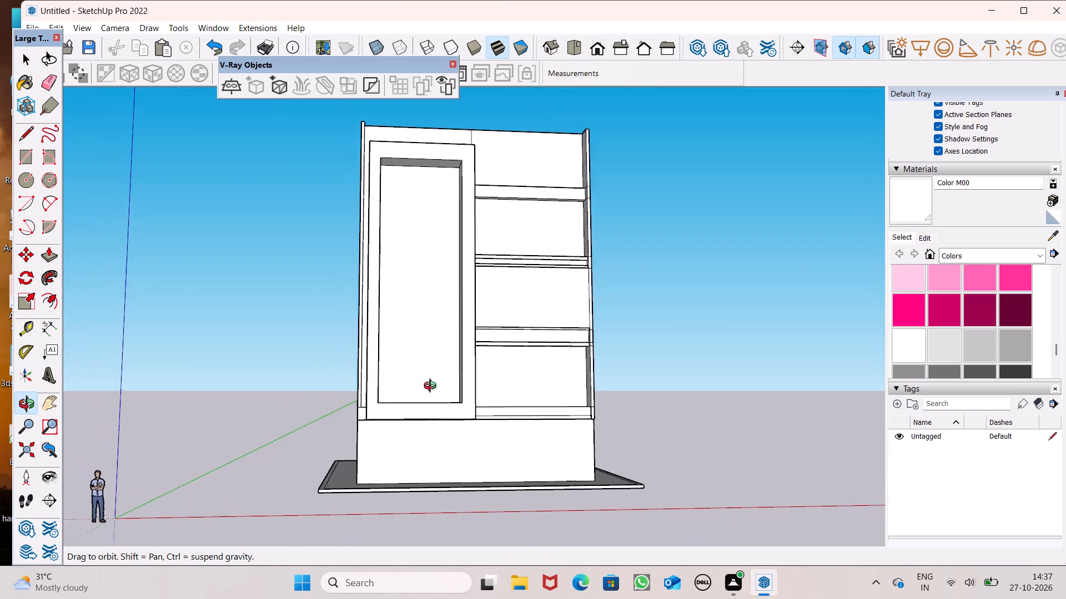
{"action": "middle_click_drag", "start_coordinate": [433, 387], "coordinate": [366, 442]}
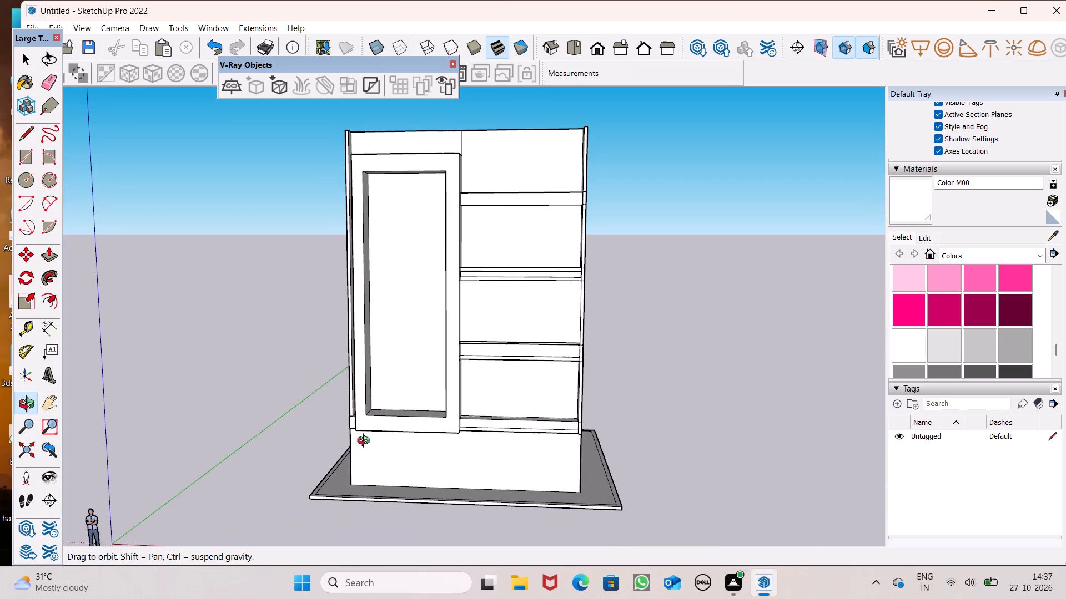
{"action": "middle_click_drag", "start_coordinate": [366, 442], "coordinate": [394, 451]}
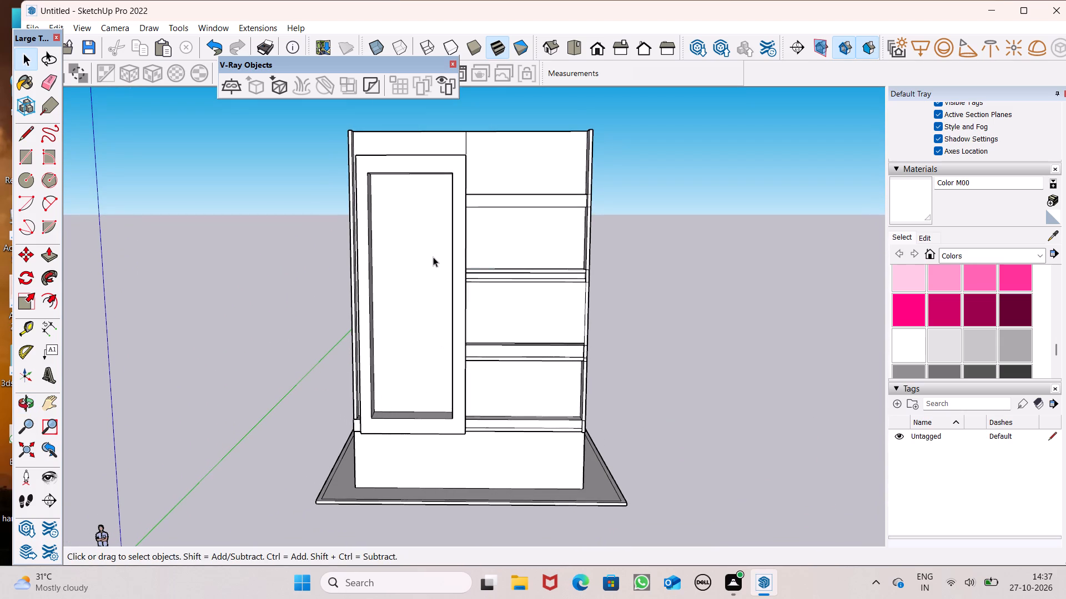
{"action": "scroll", "coordinate": [400, 233], "scroll_direction": "up", "scroll_amount": 2}
{"action": "middle_click_drag", "start_coordinate": [398, 294], "coordinate": [436, 238]}
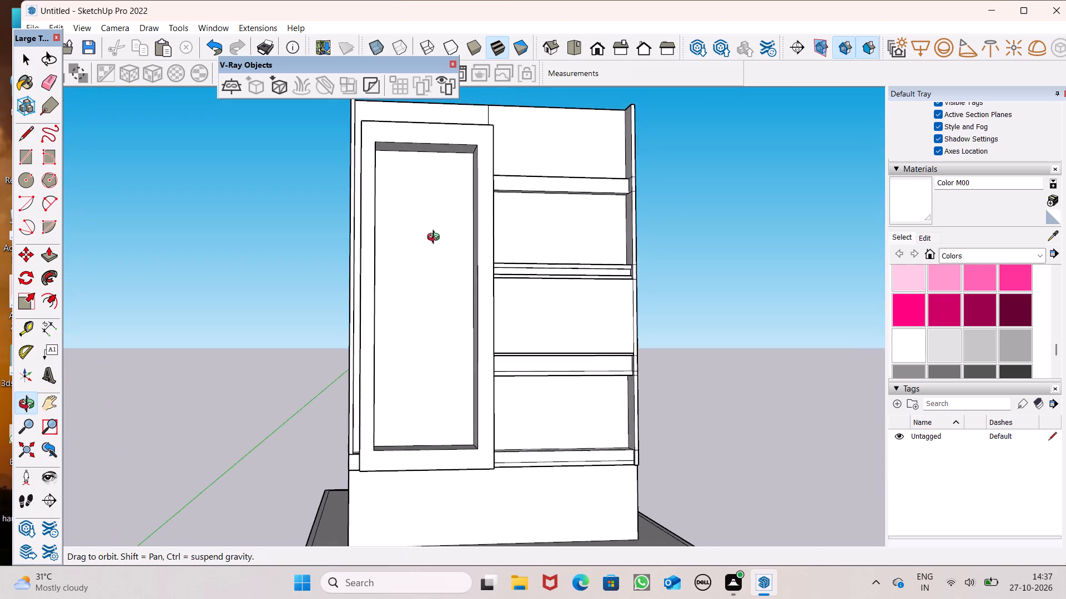
Draw a thin horizontal rectangle about 3" by 13' 3 11/16" across the upper part of the recessed panel inside the projecting frame.
{"action": "middle_click_drag", "start_coordinate": [436, 238], "coordinate": [414, 243]}
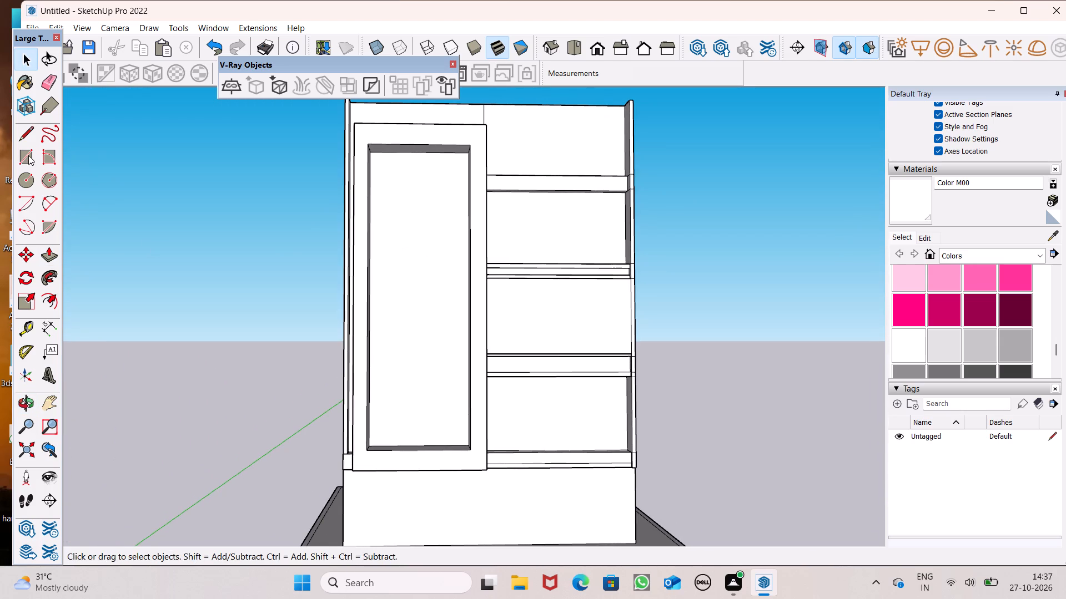
{"action": "left_click", "coordinate": [28, 155]}
{"action": "scroll", "coordinate": [391, 204], "scroll_direction": "up", "scroll_amount": 4}
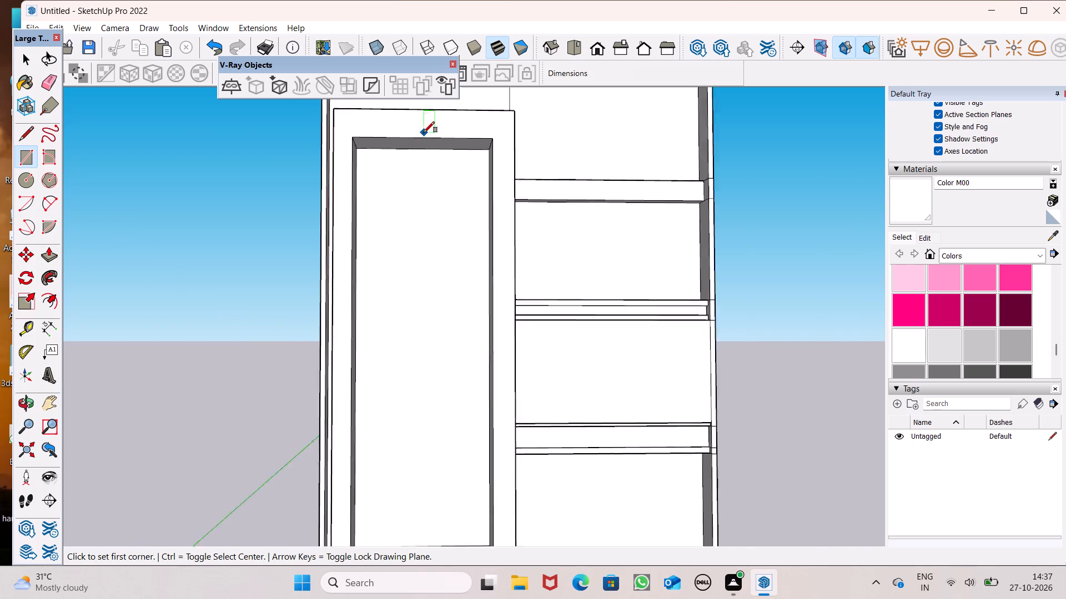
{"action": "scroll", "coordinate": [424, 133], "scroll_direction": "up", "scroll_amount": 3}
{"action": "scroll", "coordinate": [359, 159], "scroll_direction": "up", "scroll_amount": 5}
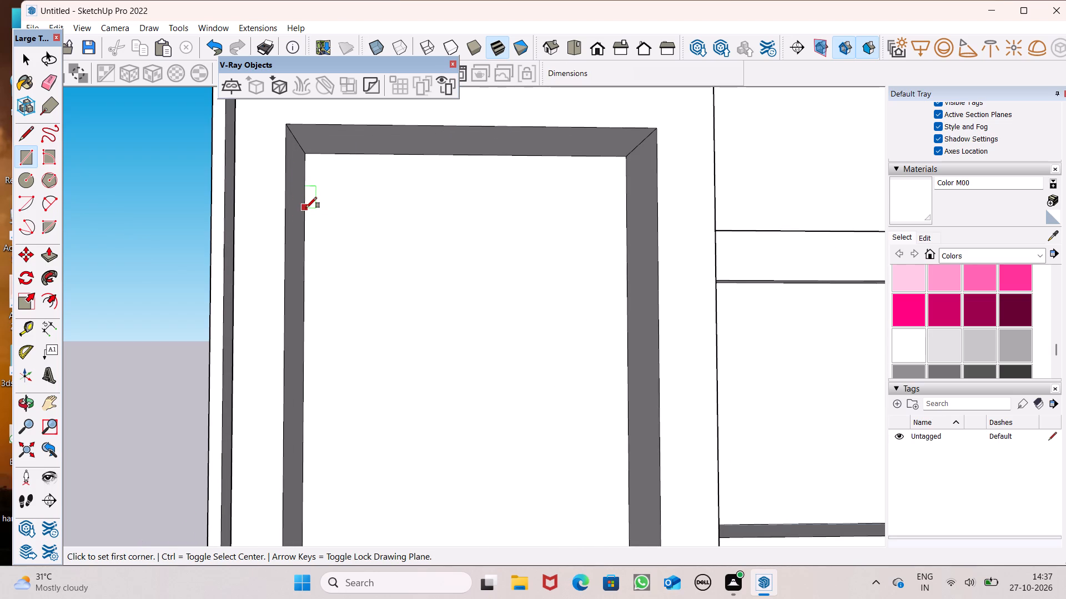
{"action": "left_click", "coordinate": [306, 208]}
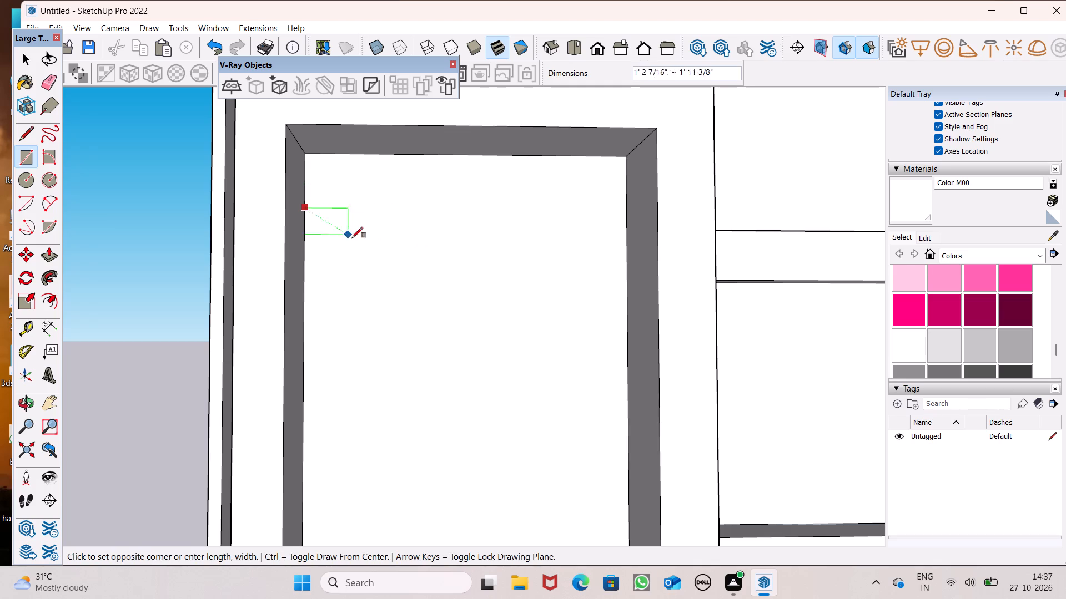
{"action": "scroll", "coordinate": [609, 259], "scroll_direction": "up", "scroll_amount": 5}
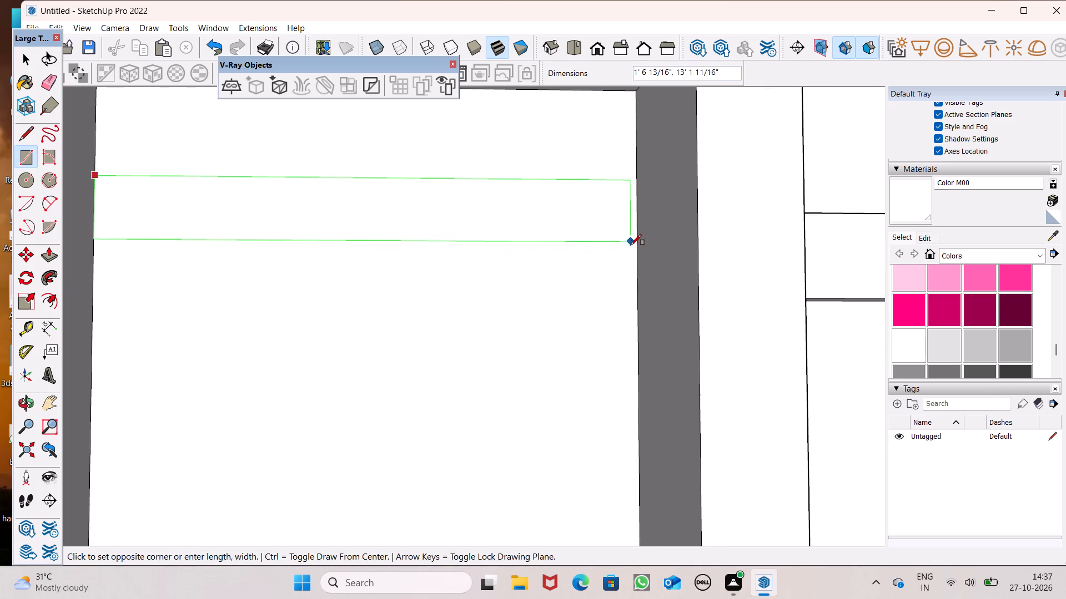
{"action": "left_click", "coordinate": [639, 189]}
{"action": "scroll", "coordinate": [449, 180], "scroll_direction": "down", "scroll_amount": 6}
{"action": "key", "text": "space"}
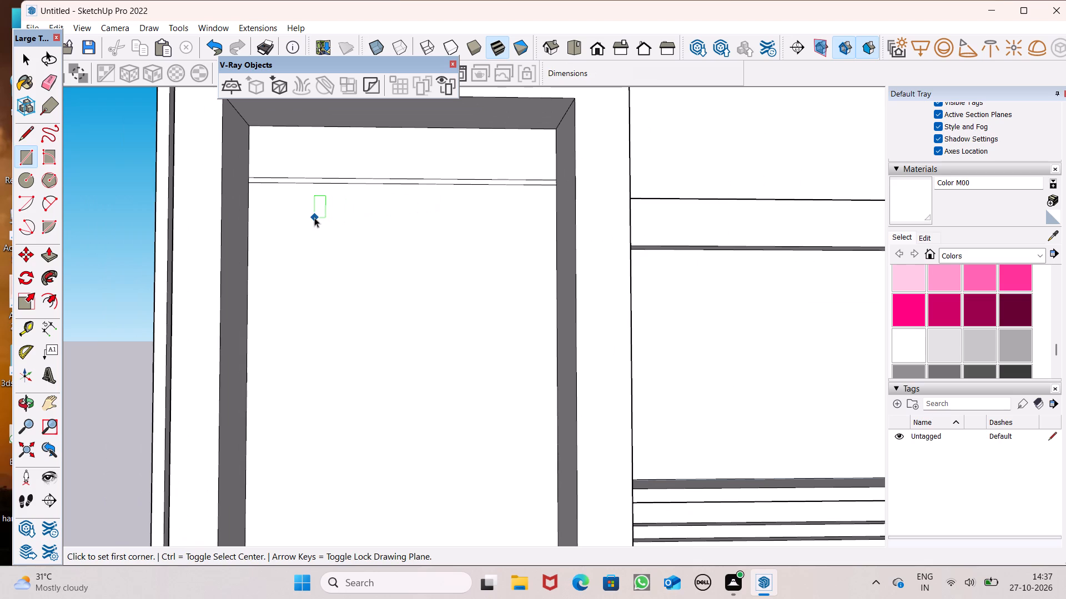
Copy the thin horizontal strip 1' 7 5/16" downward and array it 26 times down the recessed panel.
{"action": "scroll", "coordinate": [225, 231], "scroll_direction": "up", "scroll_amount": 3}
{"action": "scroll", "coordinate": [222, 191], "scroll_direction": "down", "scroll_amount": 3}
{"action": "middle_click_drag", "start_coordinate": [275, 216], "coordinate": [276, 235]}
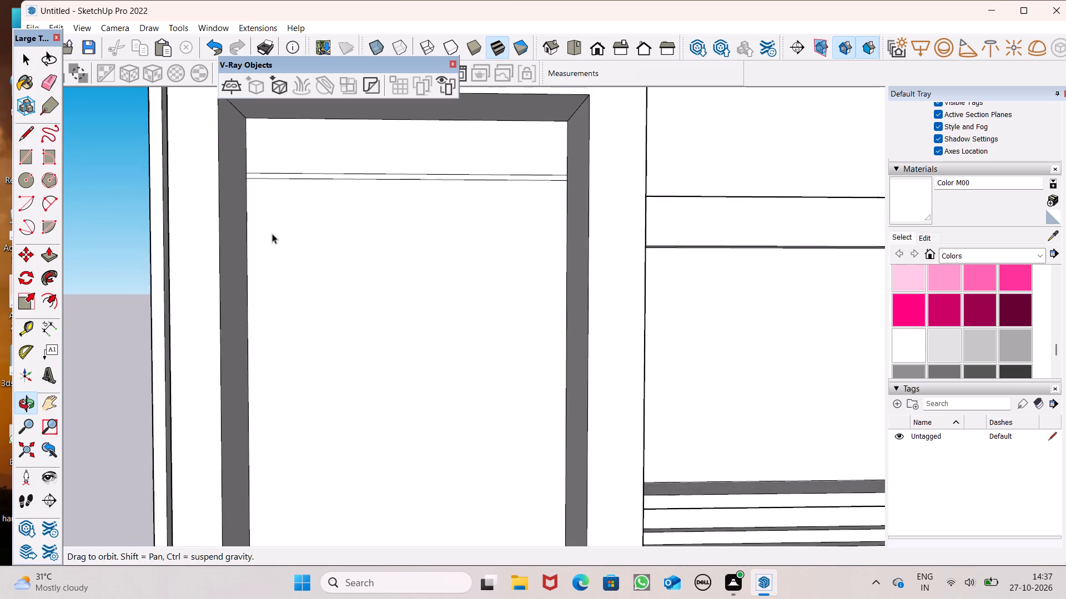
{"action": "scroll", "coordinate": [278, 179], "scroll_direction": "up", "scroll_amount": 9}
{"action": "double_click", "coordinate": [269, 174]}
{"action": "scroll", "coordinate": [268, 174], "scroll_direction": "down", "scroll_amount": 4}
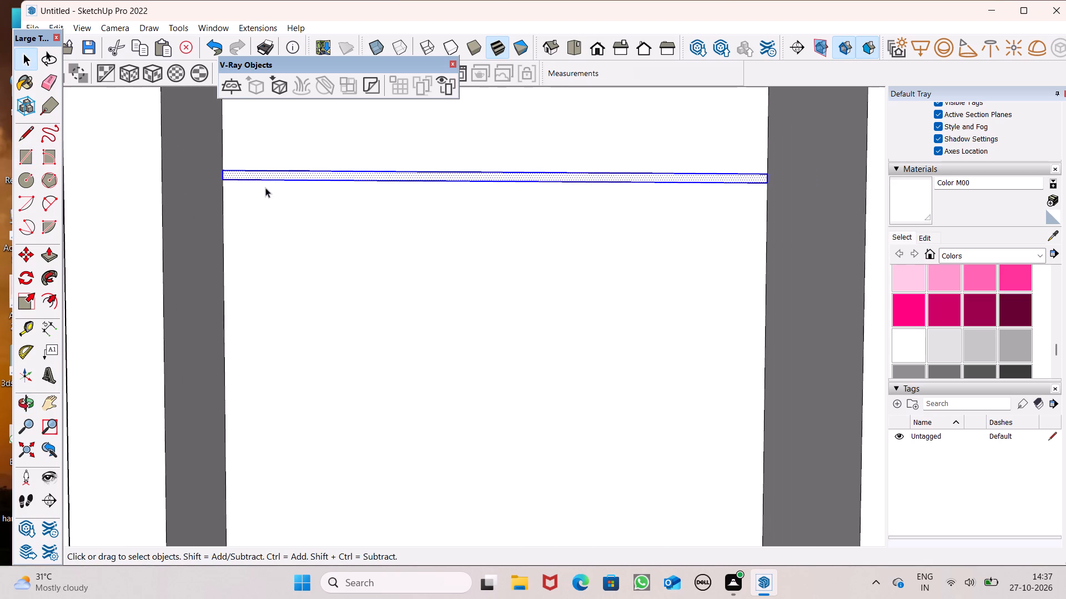
{"action": "key", "text": "m"}
{"action": "key", "text": "Return"}
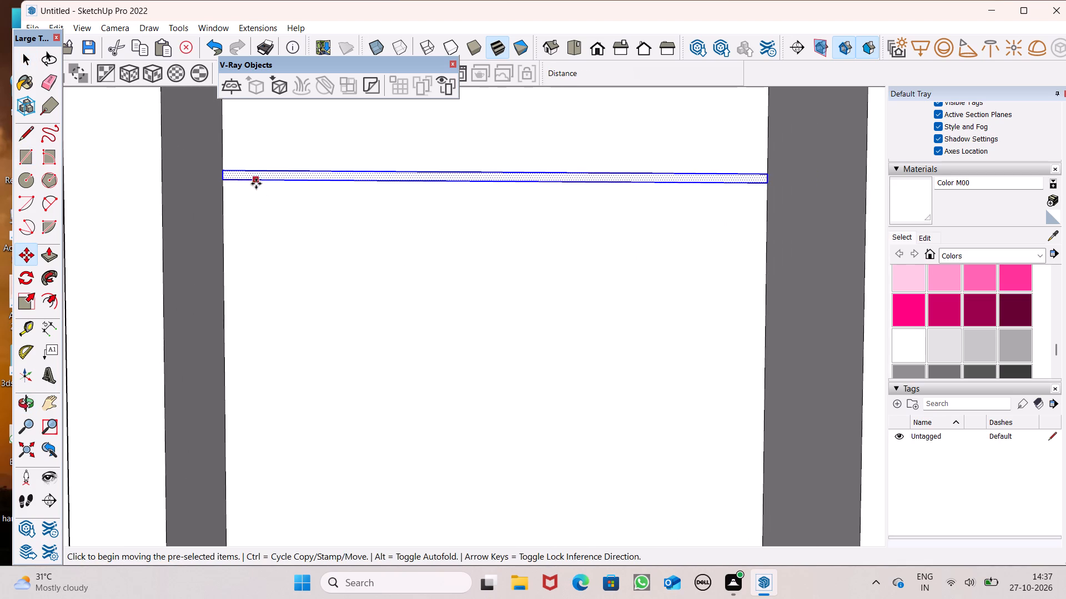
{"action": "left_click_drag", "start_coordinate": [256, 184], "coordinate": [249, 247]}
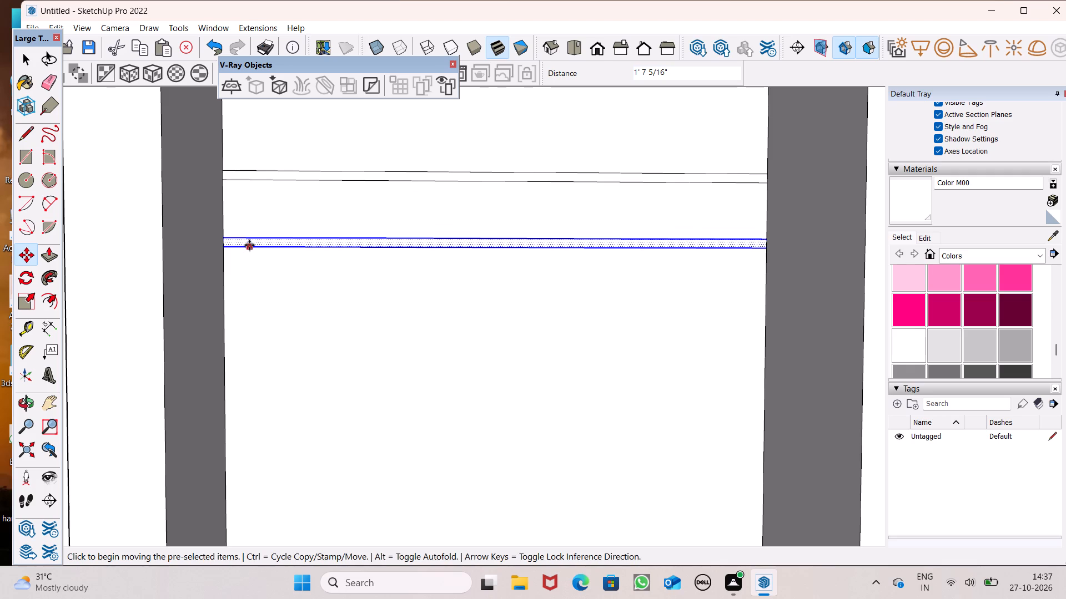
{"action": "key", "text": "shift+asterisk"}
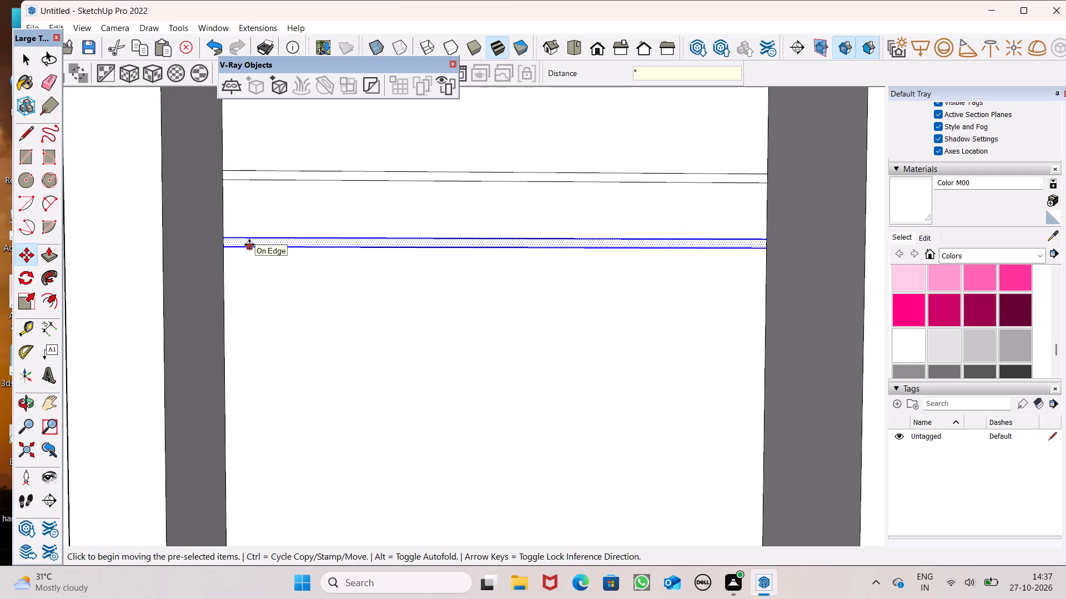
{"action": "key", "text": "2"}
{"action": "key", "text": "6"}
{"action": "key", "text": "Return"}
{"action": "key", "text": "space"}
Paint the underside of the projecting facade frame with the white Color M00 material.
{"action": "scroll", "coordinate": [288, 163], "scroll_direction": "down", "scroll_amount": 11}
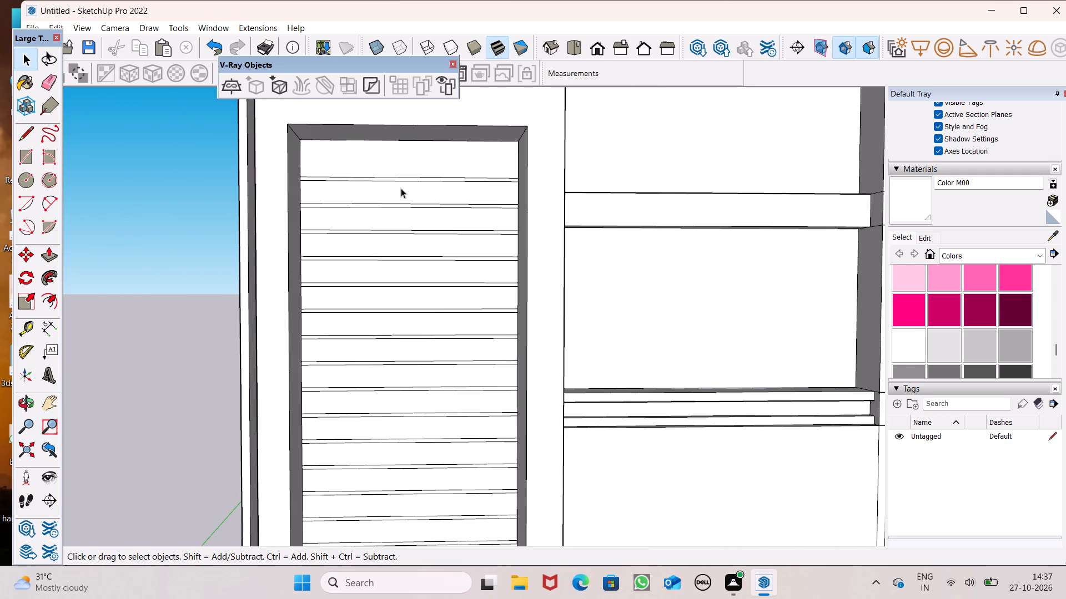
{"action": "scroll", "coordinate": [401, 188], "scroll_direction": "down", "scroll_amount": 1}
{"action": "scroll", "coordinate": [423, 134], "scroll_direction": "down", "scroll_amount": 6}
{"action": "scroll", "coordinate": [408, 397], "scroll_direction": "down", "scroll_amount": 3}
{"action": "middle_click_drag", "start_coordinate": [423, 435], "coordinate": [429, 277]}
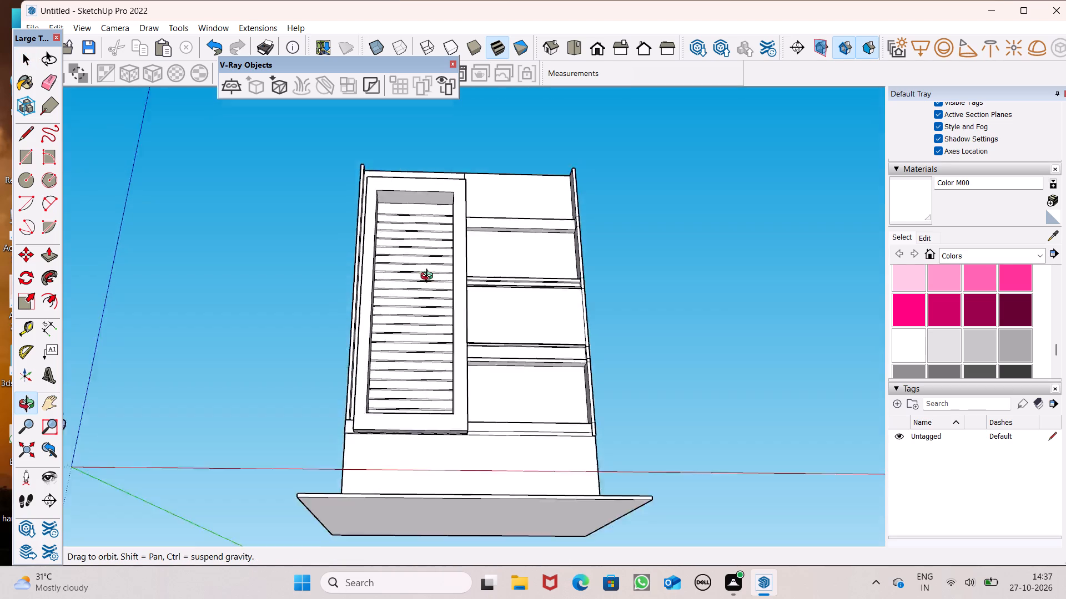
{"action": "middle_click_drag", "start_coordinate": [429, 277], "coordinate": [482, 129]}
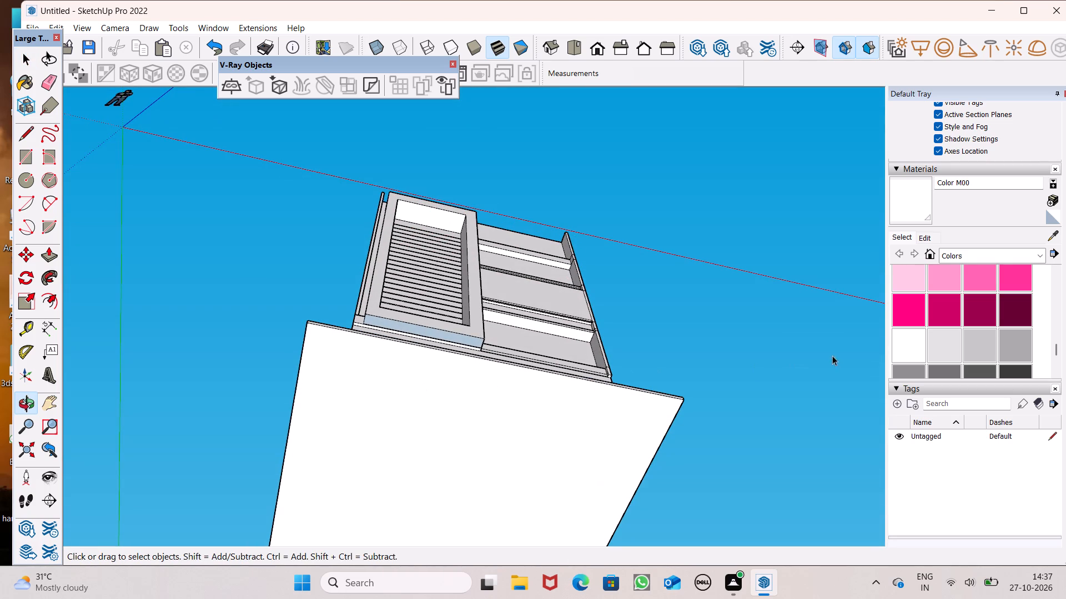
{"action": "left_click", "coordinate": [905, 348]}
{"action": "scroll", "coordinate": [343, 332], "scroll_direction": "up", "scroll_amount": 7}
{"action": "scroll", "coordinate": [409, 317], "scroll_direction": "up", "scroll_amount": 6}
{"action": "left_click", "coordinate": [422, 313]}
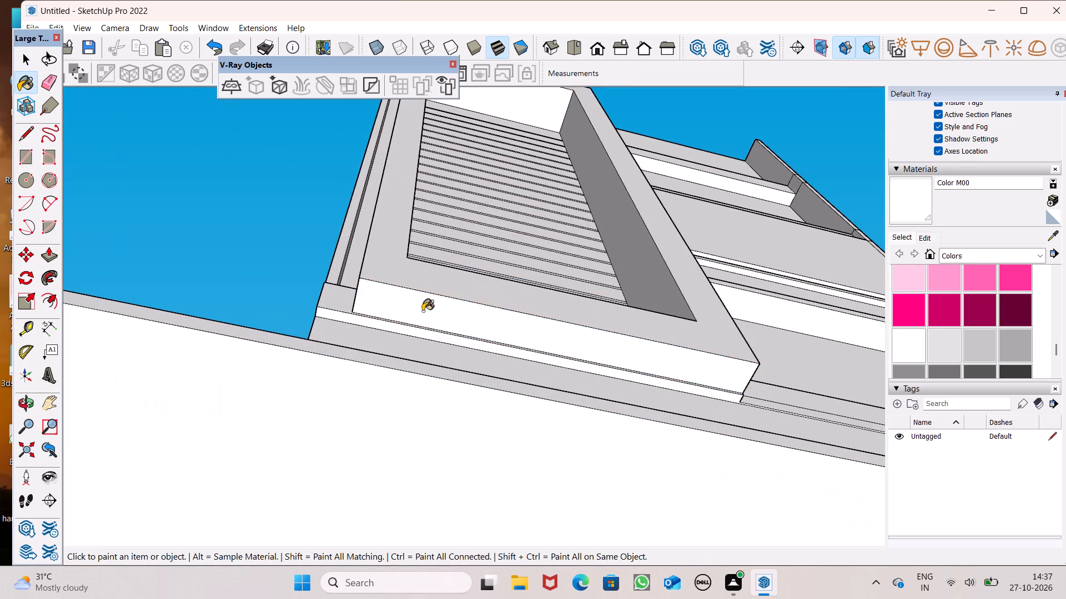
{"action": "scroll", "coordinate": [422, 301], "scroll_direction": "down", "scroll_amount": 4}
{"action": "middle_click_drag", "start_coordinate": [426, 311], "coordinate": [382, 423]}
{"action": "scroll", "coordinate": [383, 424], "scroll_direction": "up", "scroll_amount": 1}
{"action": "scroll", "coordinate": [455, 276], "scroll_direction": "down", "scroll_amount": 6}
{"action": "middle_click_drag", "start_coordinate": [456, 301], "coordinate": [416, 467]}
{"action": "scroll", "coordinate": [429, 488], "scroll_direction": "up", "scroll_amount": 1}
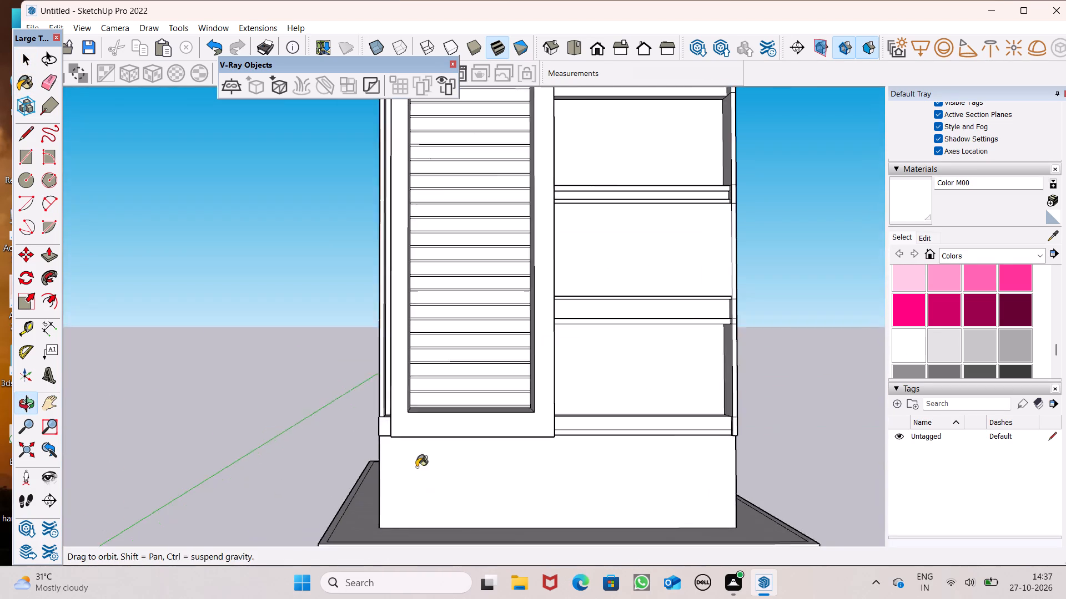
{"action": "middle_click_drag", "start_coordinate": [416, 467], "coordinate": [427, 479]}
{"action": "scroll", "coordinate": [299, 337], "scroll_direction": "down", "scroll_amount": 6}
{"action": "key", "text": "space"}
Draw a thin vertical rectangle about 2 7/16" by 39' 7 1/16" over the full height of the recessed panel, near its left side.
{"action": "middle_click_drag", "start_coordinate": [283, 313], "coordinate": [271, 395]}
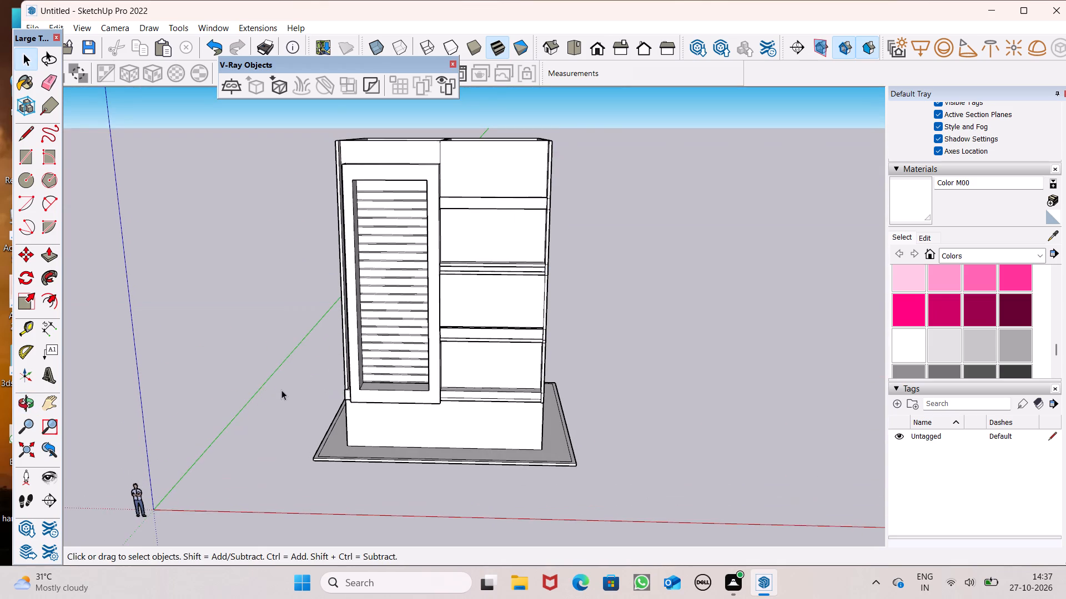
{"action": "scroll", "coordinate": [281, 390], "scroll_direction": "up", "scroll_amount": 4}
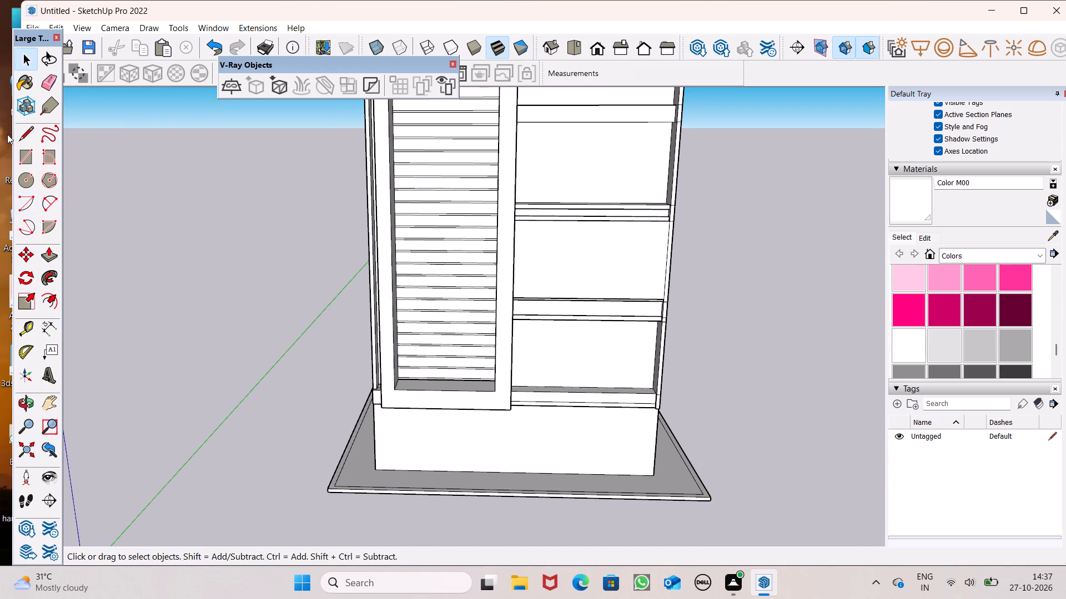
{"action": "left_click", "coordinate": [29, 156]}
{"action": "scroll", "coordinate": [501, 233], "scroll_direction": "down", "scroll_amount": 4}
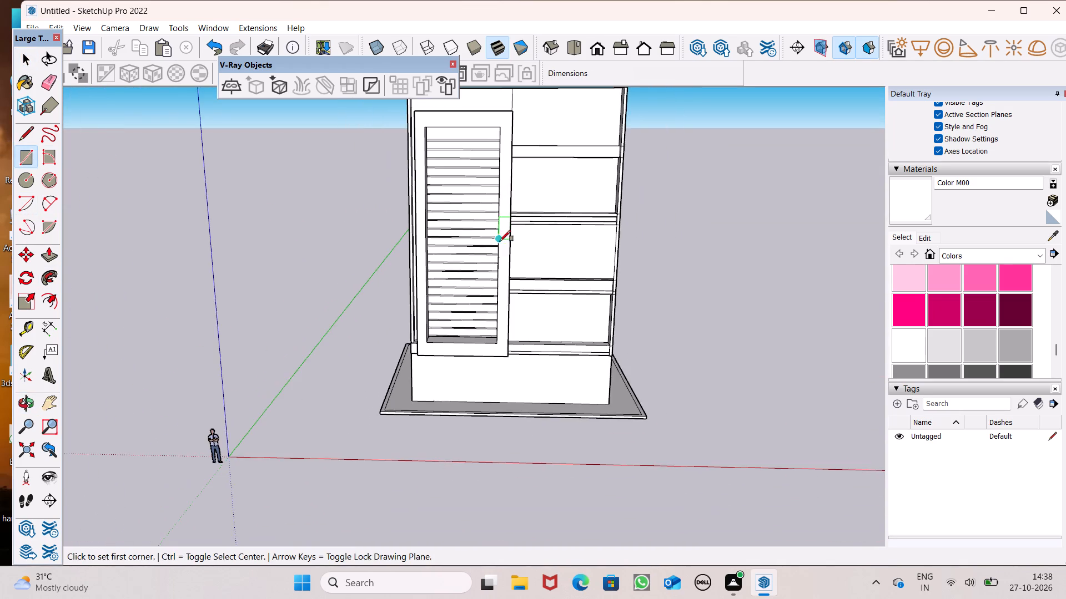
{"action": "scroll", "coordinate": [491, 304], "scroll_direction": "down", "scroll_amount": 4}
{"action": "middle_click_drag", "start_coordinate": [486, 316], "coordinate": [502, 265]}
{"action": "scroll", "coordinate": [468, 231], "scroll_direction": "up", "scroll_amount": 8}
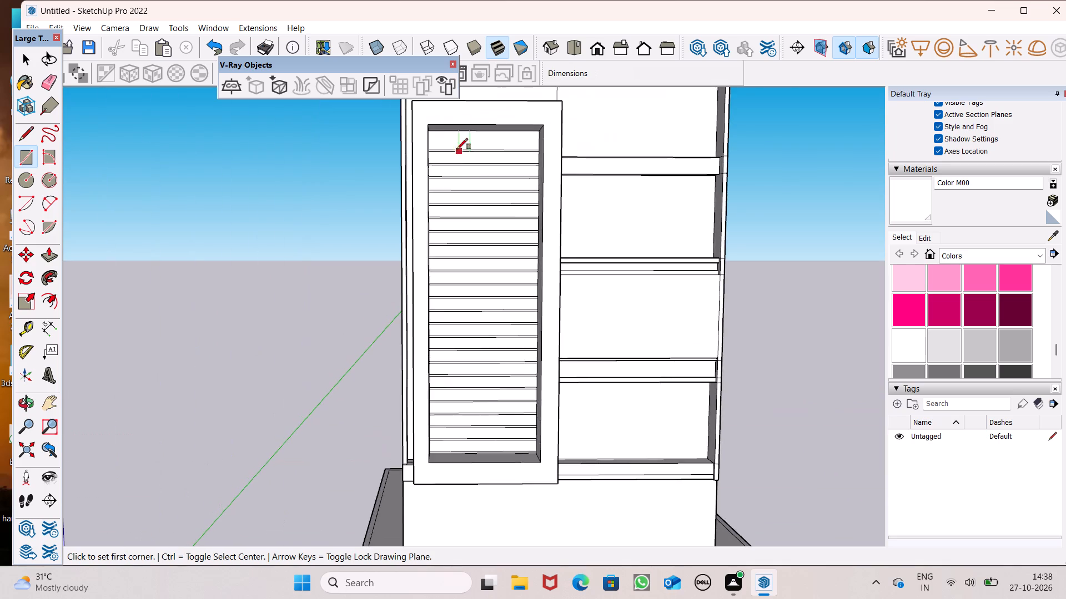
{"action": "scroll", "coordinate": [455, 126], "scroll_direction": "up", "scroll_amount": 14}
{"action": "scroll", "coordinate": [444, 179], "scroll_direction": "down", "scroll_amount": 4}
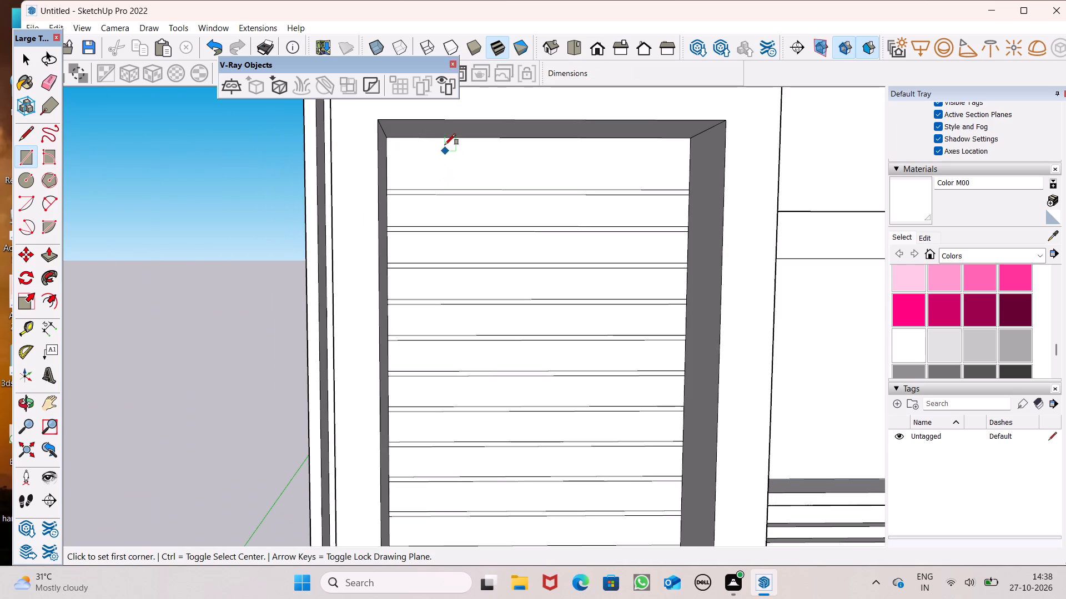
{"action": "left_click", "coordinate": [449, 138]}
{"action": "scroll", "coordinate": [462, 201], "scroll_direction": "down", "scroll_amount": 7}
{"action": "scroll", "coordinate": [468, 359], "scroll_direction": "down", "scroll_amount": 4}
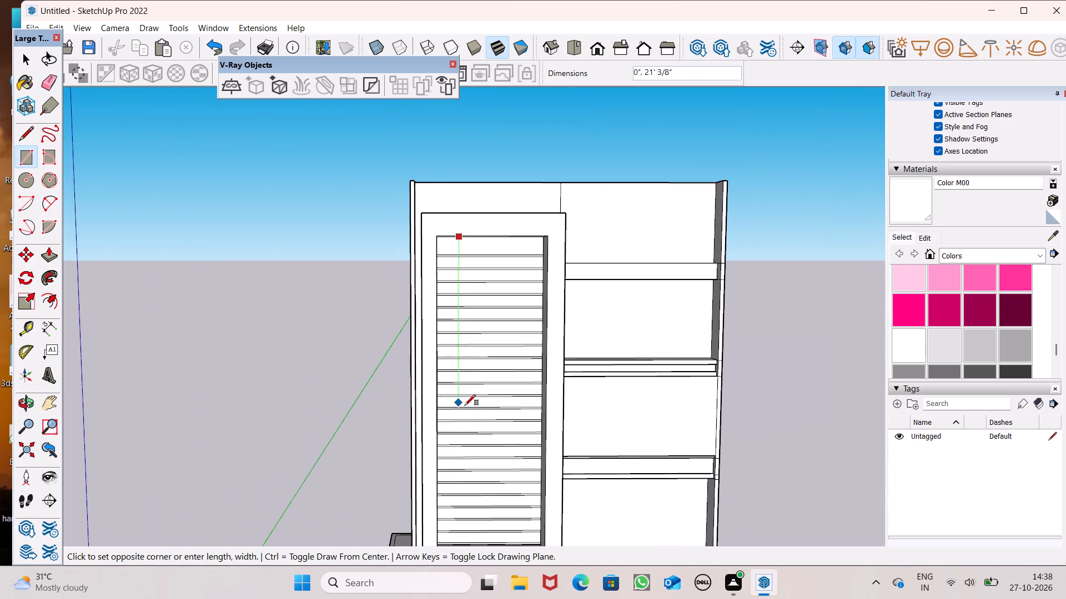
{"action": "scroll", "coordinate": [476, 399], "scroll_direction": "down", "scroll_amount": 8}
{"action": "scroll", "coordinate": [474, 471], "scroll_direction": "up", "scroll_amount": 3}
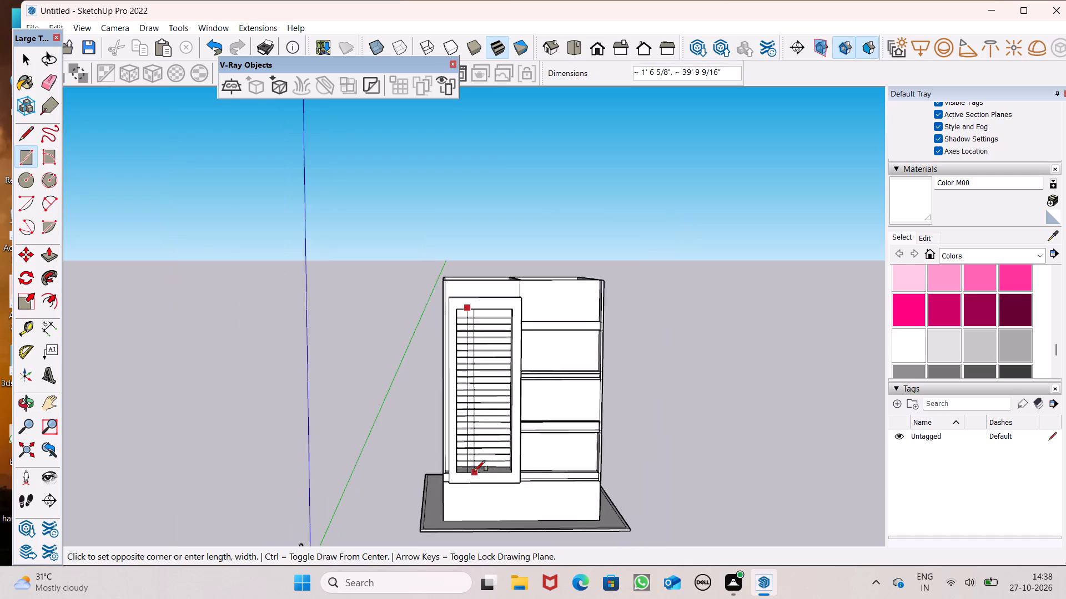
{"action": "scroll", "coordinate": [474, 471], "scroll_direction": "up", "scroll_amount": 19}
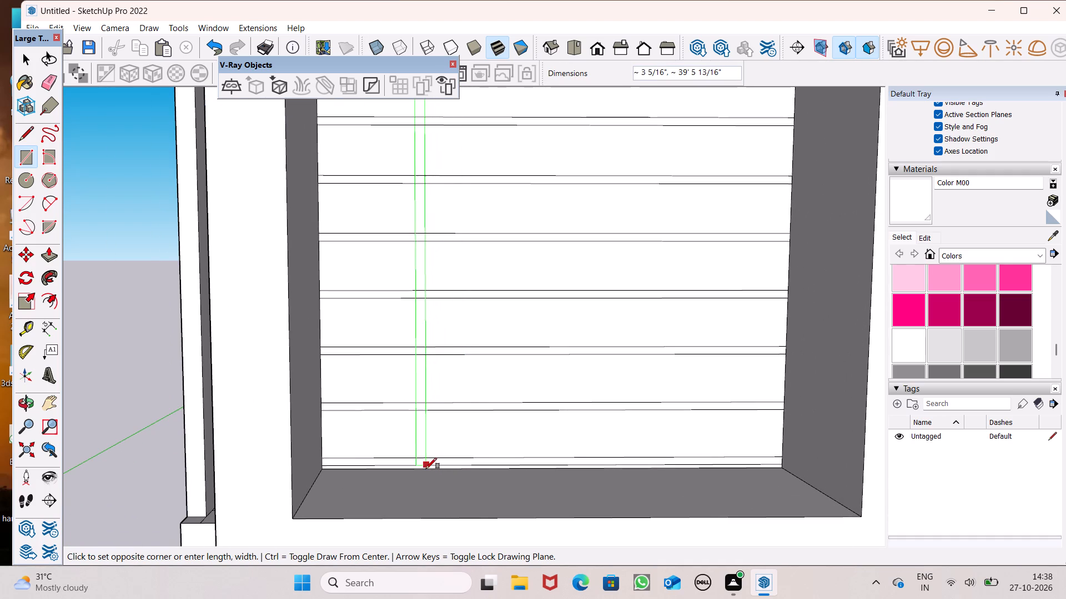
{"action": "scroll", "coordinate": [426, 469], "scroll_direction": "up", "scroll_amount": 3}
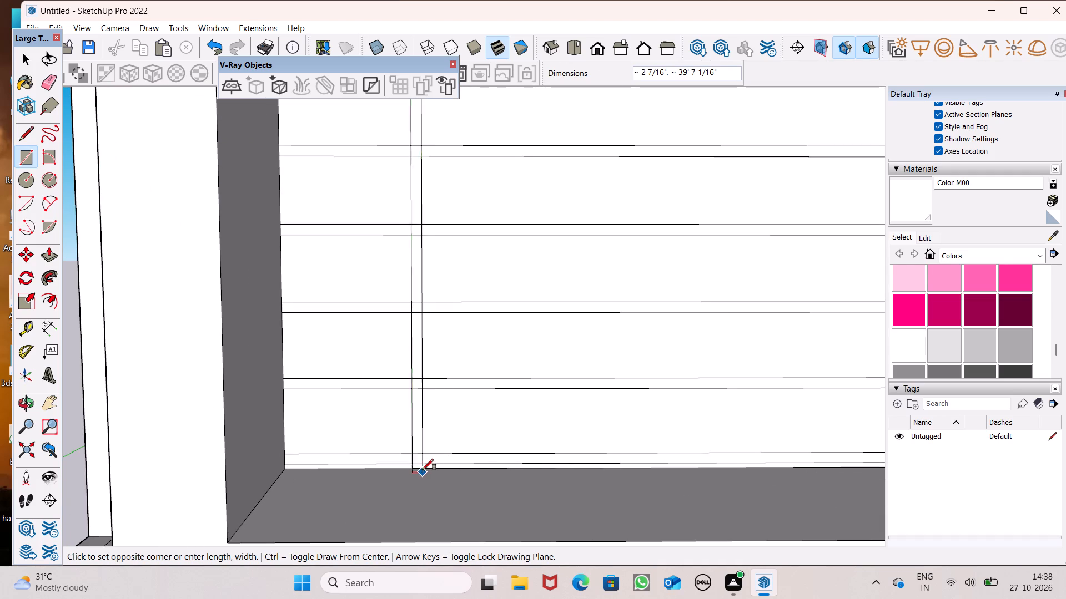
{"action": "left_click", "coordinate": [423, 469]}
Draw a second thin vertical rectangle about 3 5/16" by 39' 7 1/16" over the recessed panel's full height, right of the first strip.
{"action": "scroll", "coordinate": [380, 526], "scroll_direction": "down", "scroll_amount": 14}
{"action": "scroll", "coordinate": [440, 393], "scroll_direction": "down", "scroll_amount": 6}
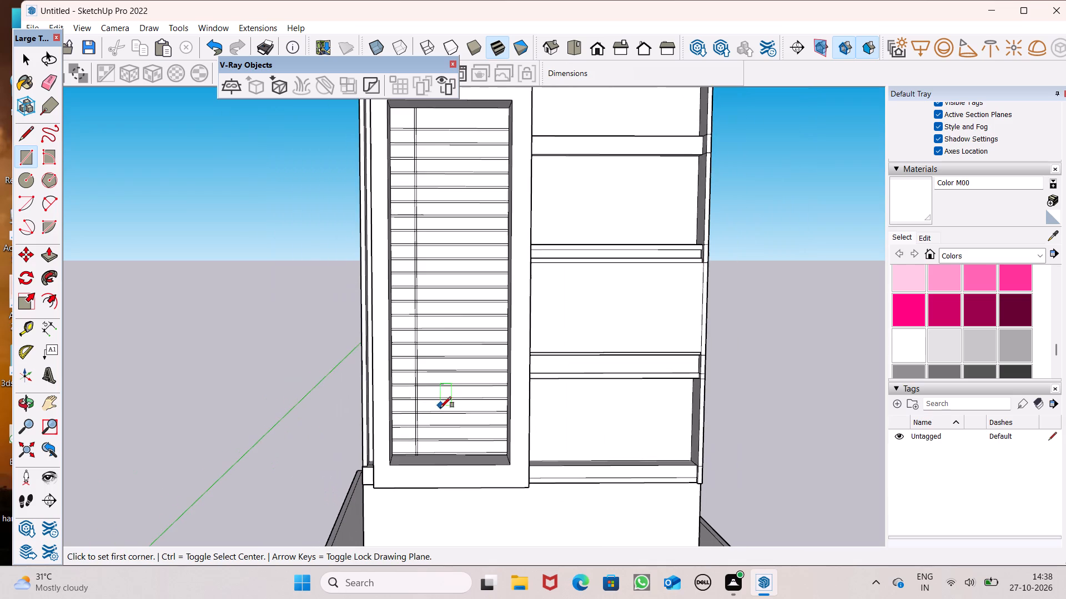
{"action": "scroll", "coordinate": [423, 198], "scroll_direction": "down", "scroll_amount": 4}
{"action": "scroll", "coordinate": [411, 138], "scroll_direction": "up", "scroll_amount": 7}
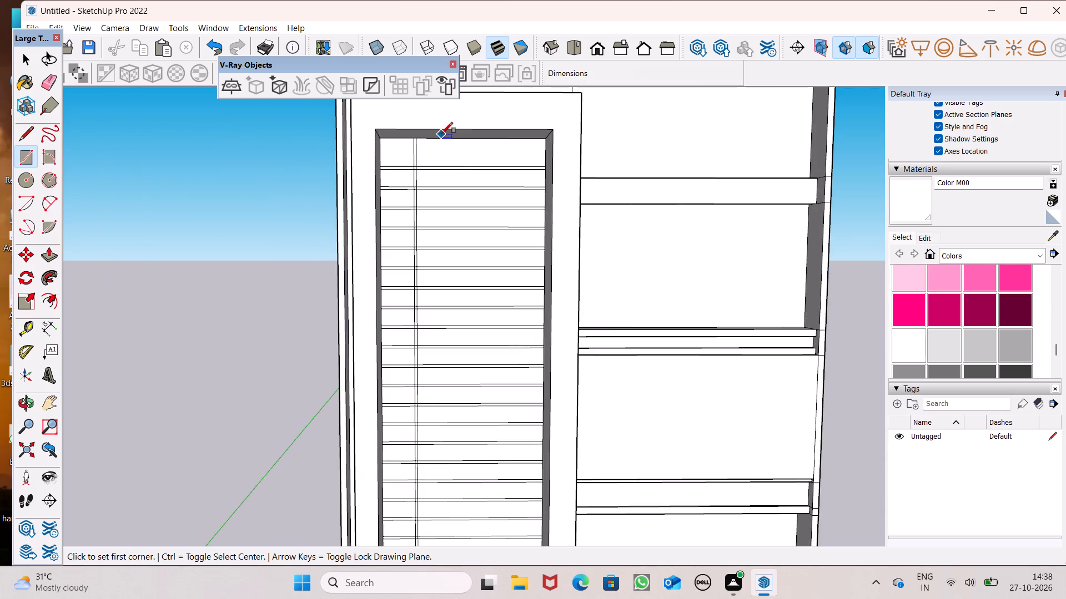
{"action": "scroll", "coordinate": [442, 133], "scroll_direction": "up", "scroll_amount": 11}
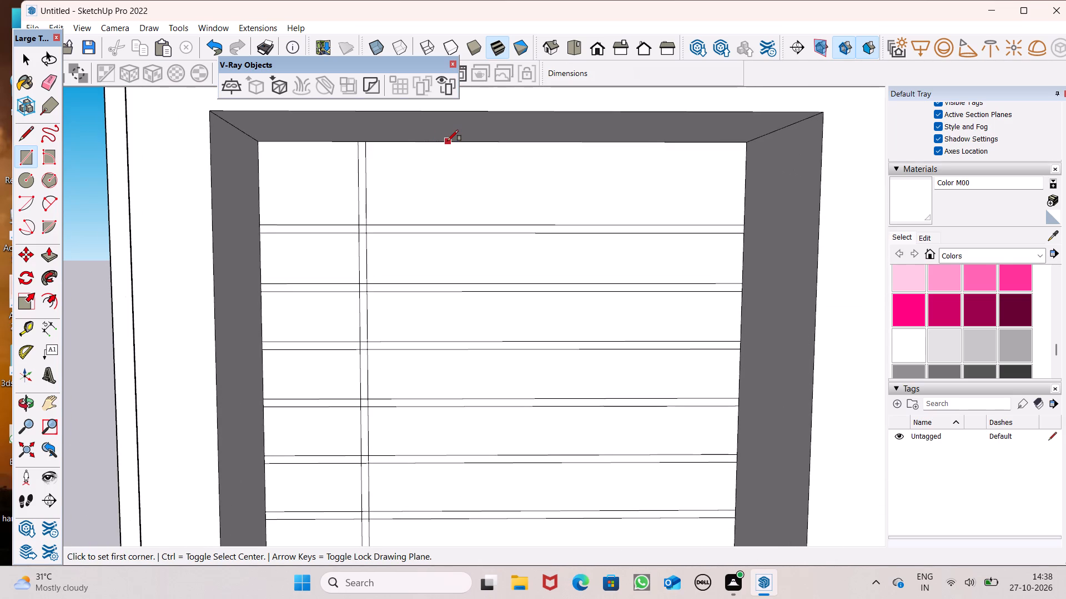
{"action": "left_click", "coordinate": [447, 141]}
{"action": "scroll", "coordinate": [471, 162], "scroll_direction": "down", "scroll_amount": 12}
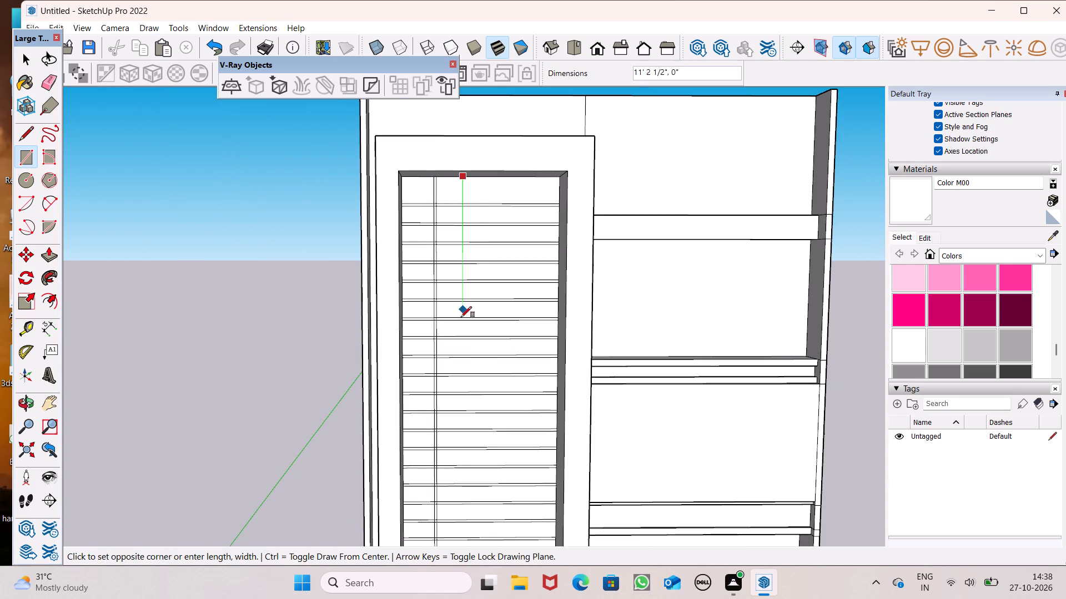
{"action": "scroll", "coordinate": [479, 347], "scroll_direction": "down", "scroll_amount": 7}
{"action": "scroll", "coordinate": [484, 398], "scroll_direction": "down", "scroll_amount": 5}
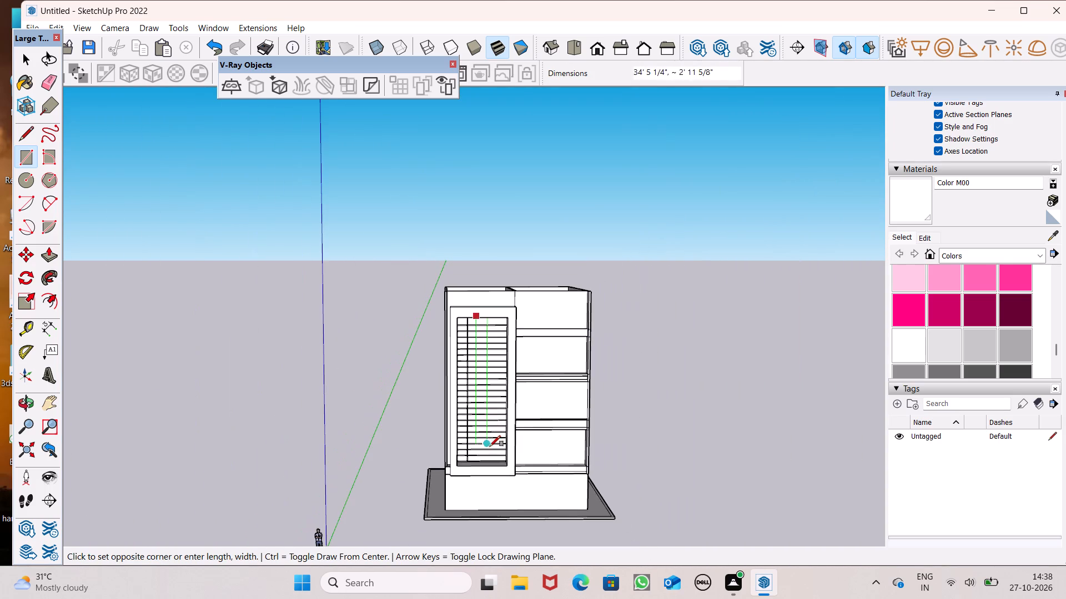
{"action": "scroll", "coordinate": [490, 453], "scroll_direction": "up", "scroll_amount": 20}
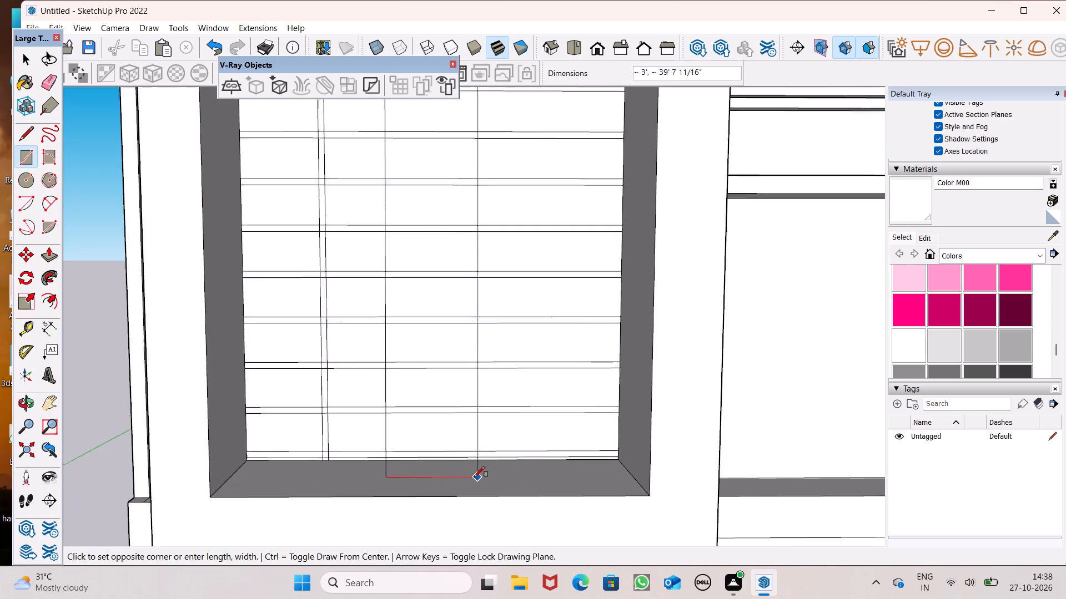
{"action": "scroll", "coordinate": [474, 477], "scroll_direction": "up", "scroll_amount": 1}
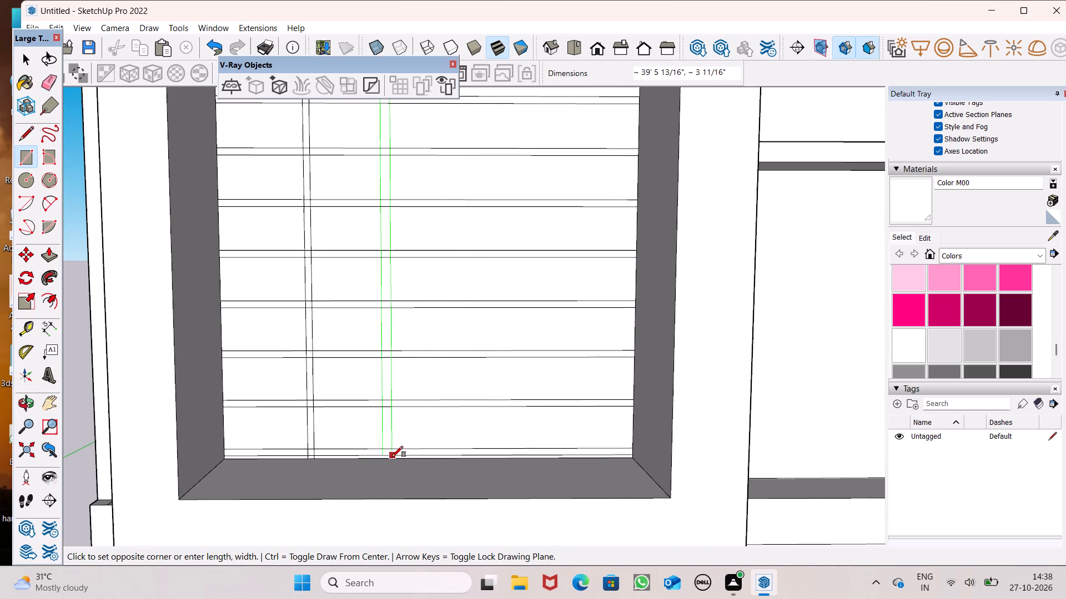
{"action": "scroll", "coordinate": [393, 457], "scroll_direction": "up", "scroll_amount": 7}
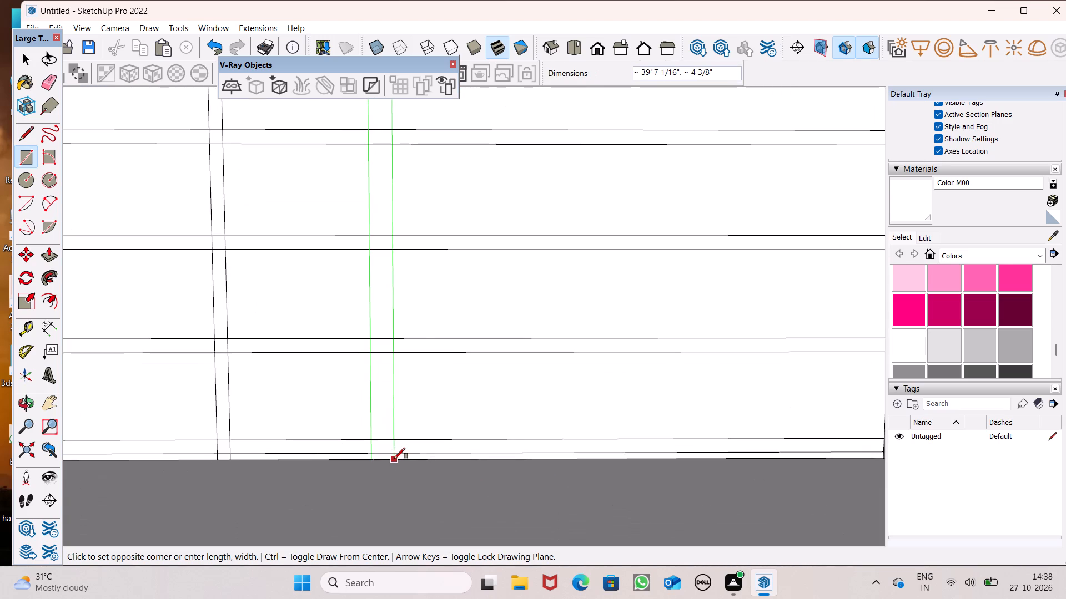
{"action": "scroll", "coordinate": [394, 459], "scroll_direction": "up", "scroll_amount": 3}
{"action": "left_click", "coordinate": [386, 459]}
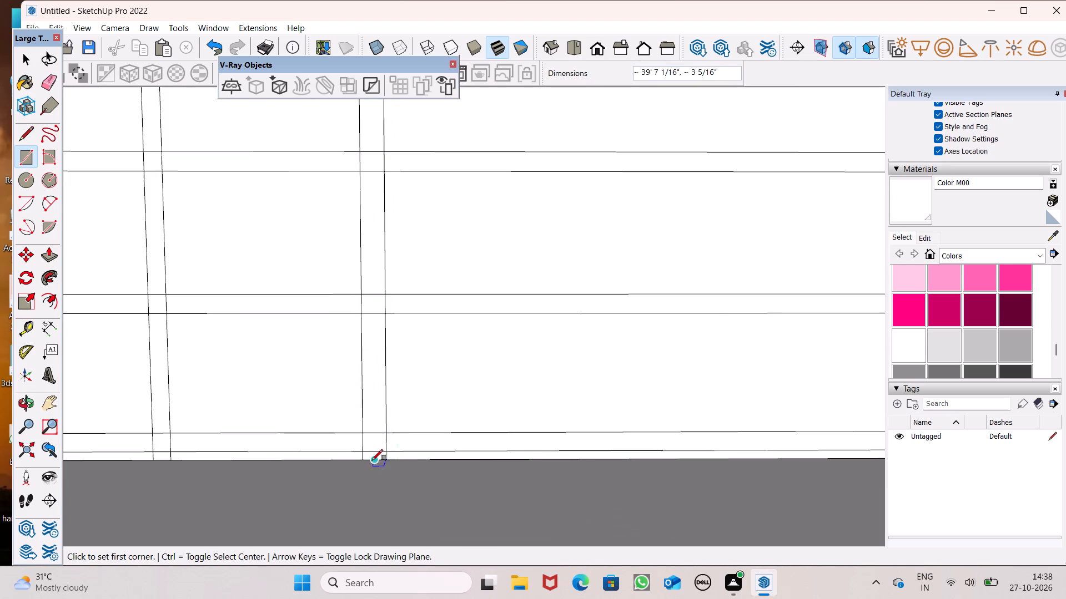
Draw a third thin vertical rectangle about 2 1/8" by 39' 5 13/16" down the recessed panel, right of the second strip.
{"action": "scroll", "coordinate": [414, 457], "scroll_direction": "down", "scroll_amount": 15}
{"action": "scroll", "coordinate": [372, 430], "scroll_direction": "down", "scroll_amount": 7}
{"action": "scroll", "coordinate": [422, 387], "scroll_direction": "down", "scroll_amount": 12}
{"action": "scroll", "coordinate": [444, 281], "scroll_direction": "up", "scroll_amount": 6}
{"action": "scroll", "coordinate": [400, 299], "scroll_direction": "up", "scroll_amount": 7}
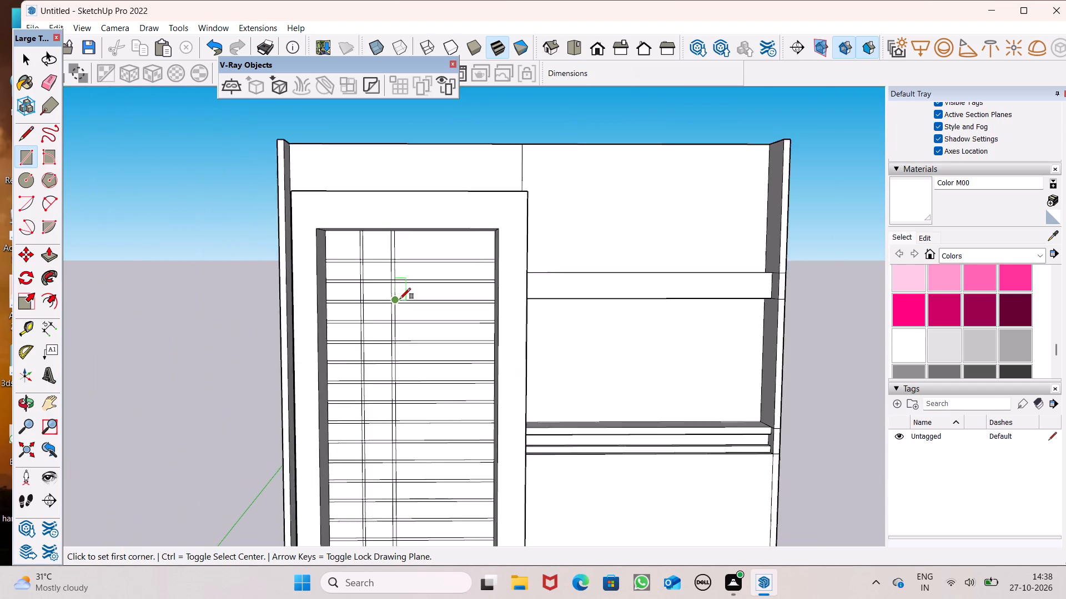
{"action": "scroll", "coordinate": [400, 299], "scroll_direction": "up", "scroll_amount": 6}
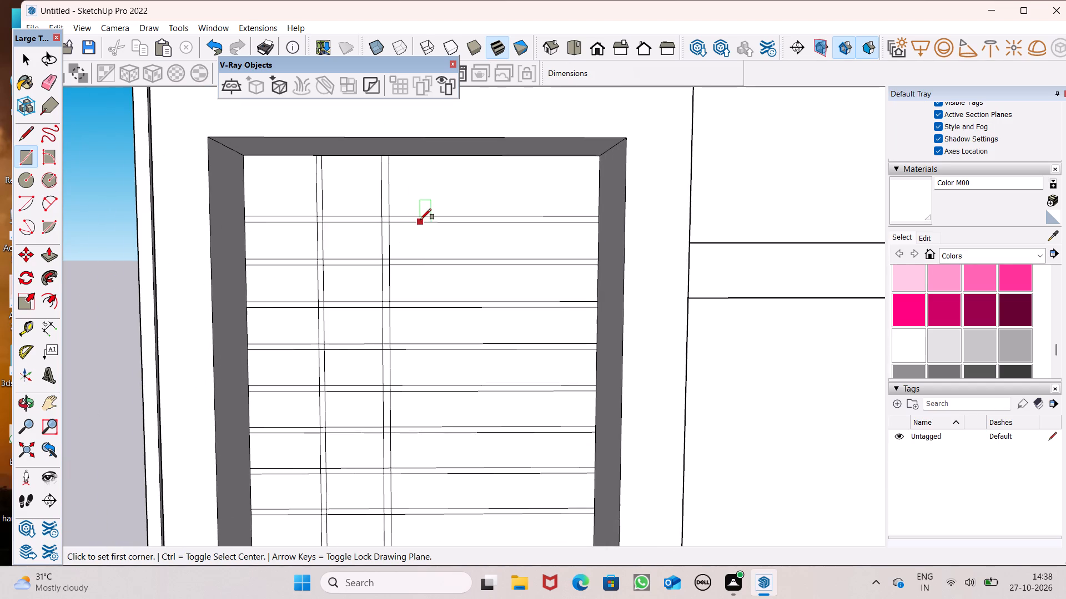
{"action": "left_click", "coordinate": [449, 155]}
{"action": "scroll", "coordinate": [482, 181], "scroll_direction": "down", "scroll_amount": 17}
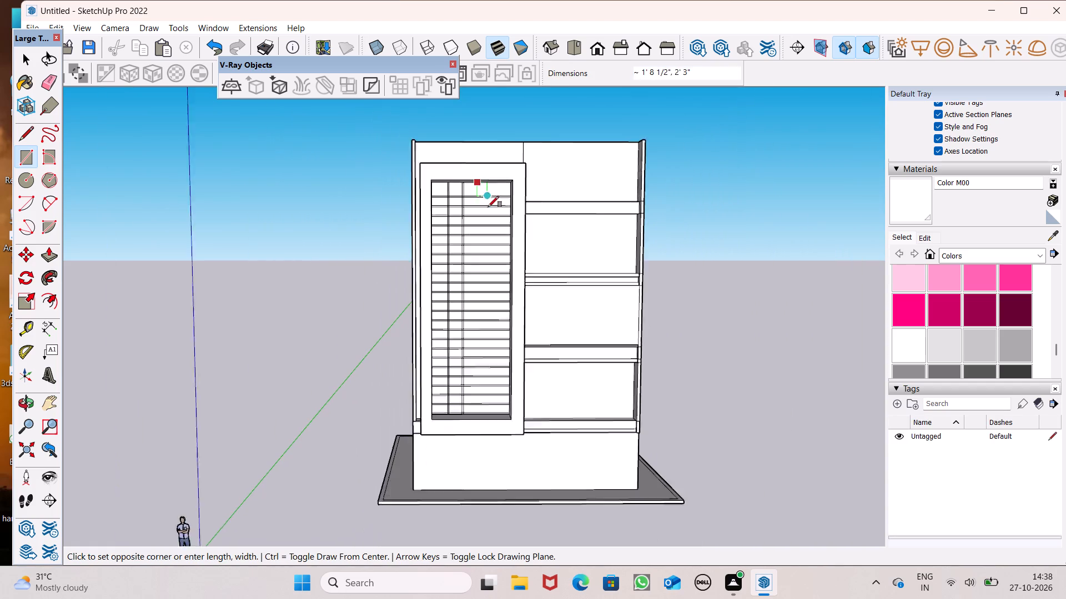
{"action": "scroll", "coordinate": [503, 362], "scroll_direction": "up", "scroll_amount": 5}
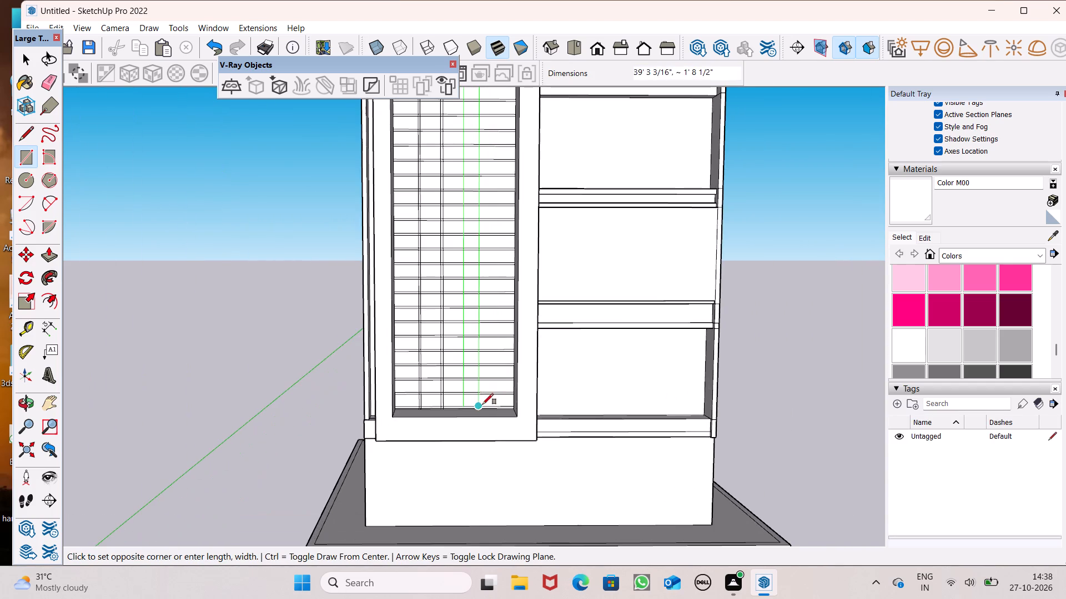
{"action": "scroll", "coordinate": [480, 406], "scroll_direction": "up", "scroll_amount": 13}
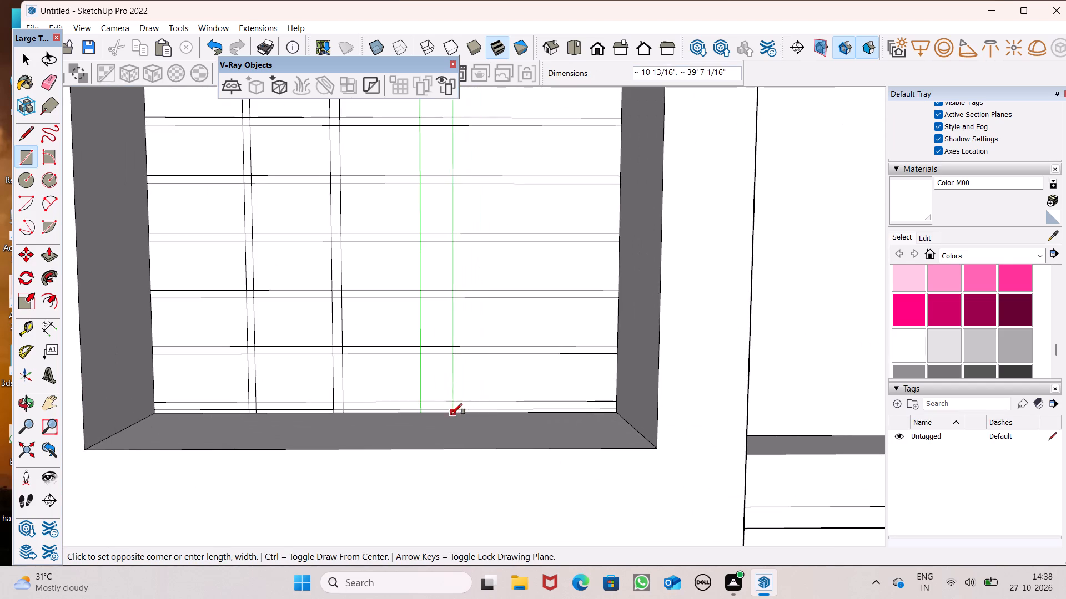
{"action": "scroll", "coordinate": [441, 413], "scroll_direction": "up", "scroll_amount": 6}
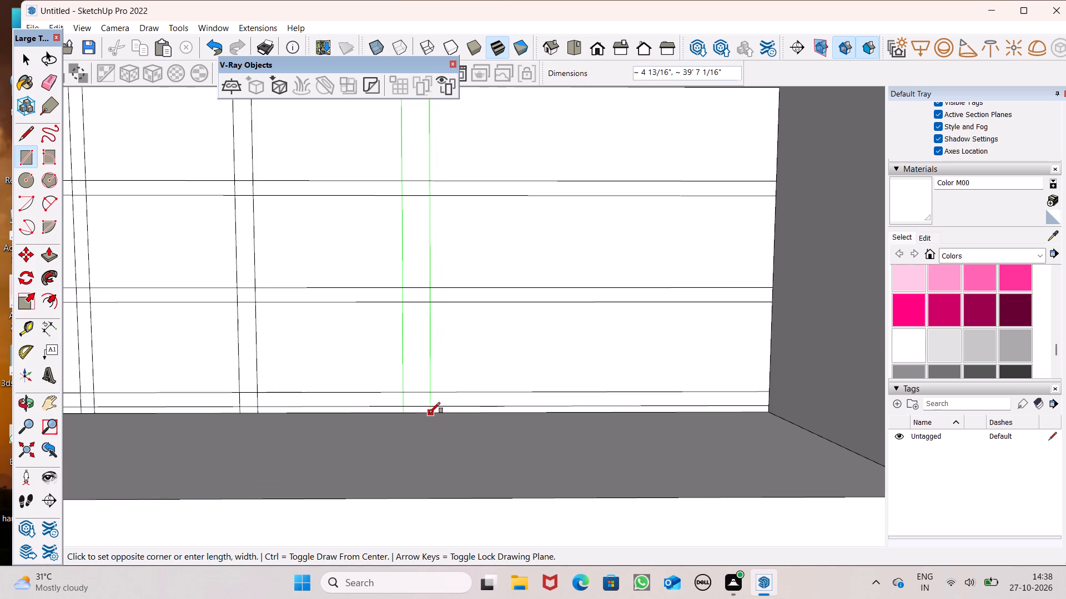
{"action": "left_click", "coordinate": [415, 410]}
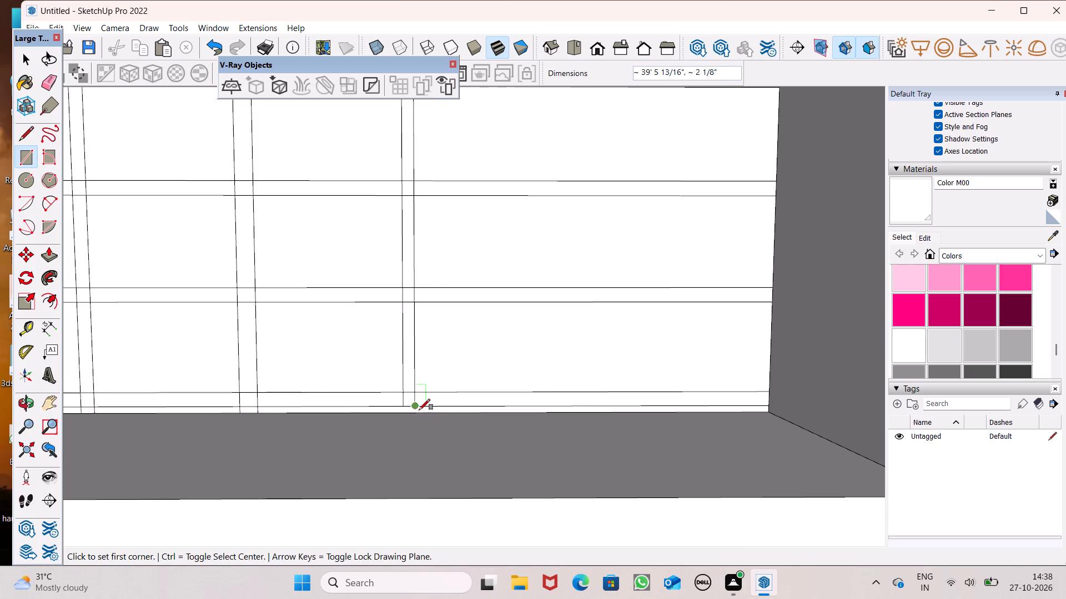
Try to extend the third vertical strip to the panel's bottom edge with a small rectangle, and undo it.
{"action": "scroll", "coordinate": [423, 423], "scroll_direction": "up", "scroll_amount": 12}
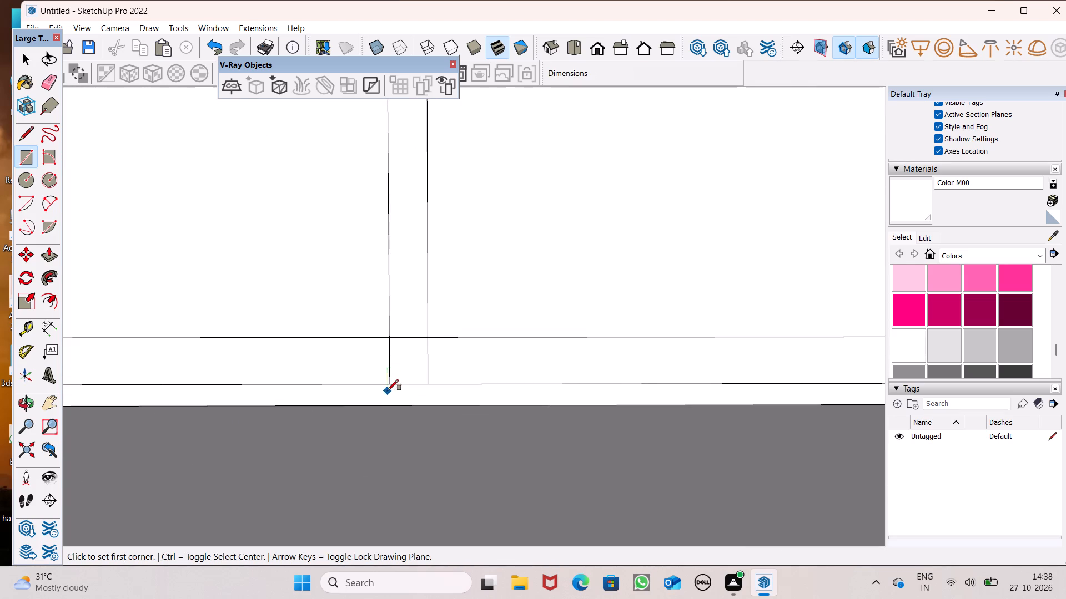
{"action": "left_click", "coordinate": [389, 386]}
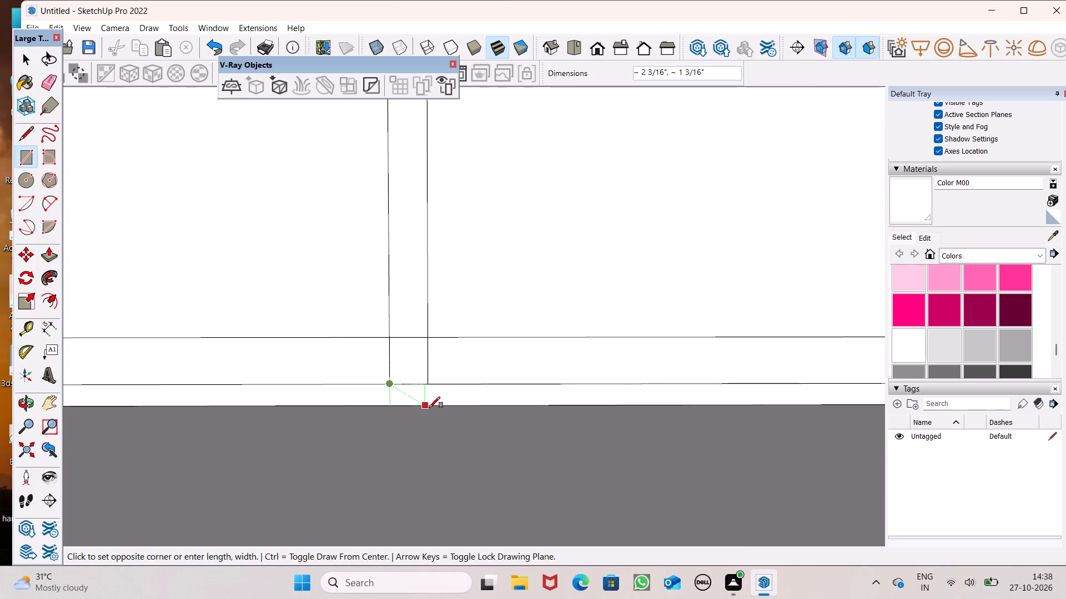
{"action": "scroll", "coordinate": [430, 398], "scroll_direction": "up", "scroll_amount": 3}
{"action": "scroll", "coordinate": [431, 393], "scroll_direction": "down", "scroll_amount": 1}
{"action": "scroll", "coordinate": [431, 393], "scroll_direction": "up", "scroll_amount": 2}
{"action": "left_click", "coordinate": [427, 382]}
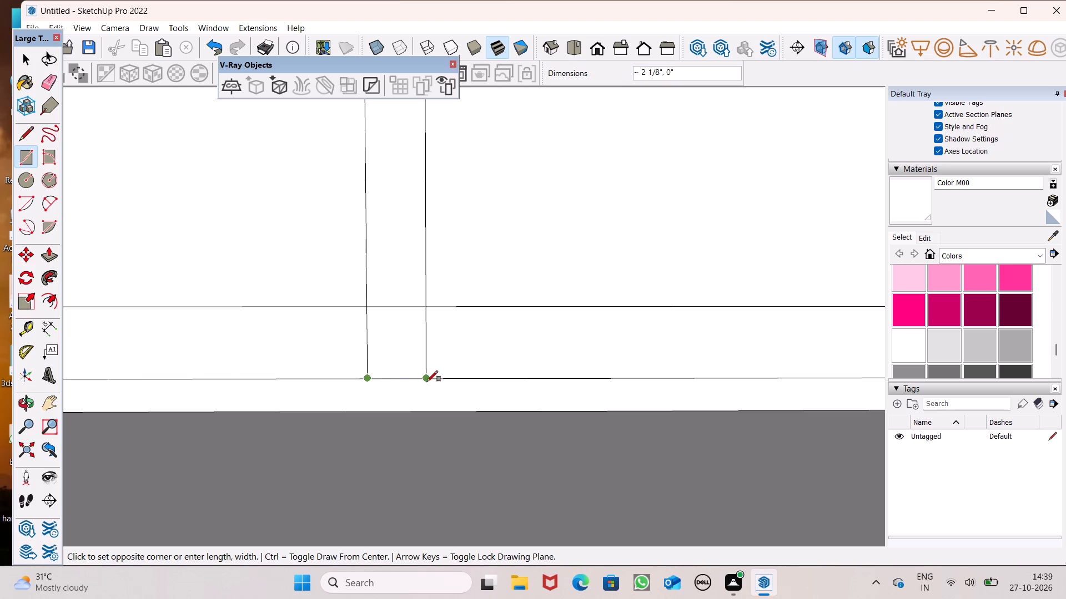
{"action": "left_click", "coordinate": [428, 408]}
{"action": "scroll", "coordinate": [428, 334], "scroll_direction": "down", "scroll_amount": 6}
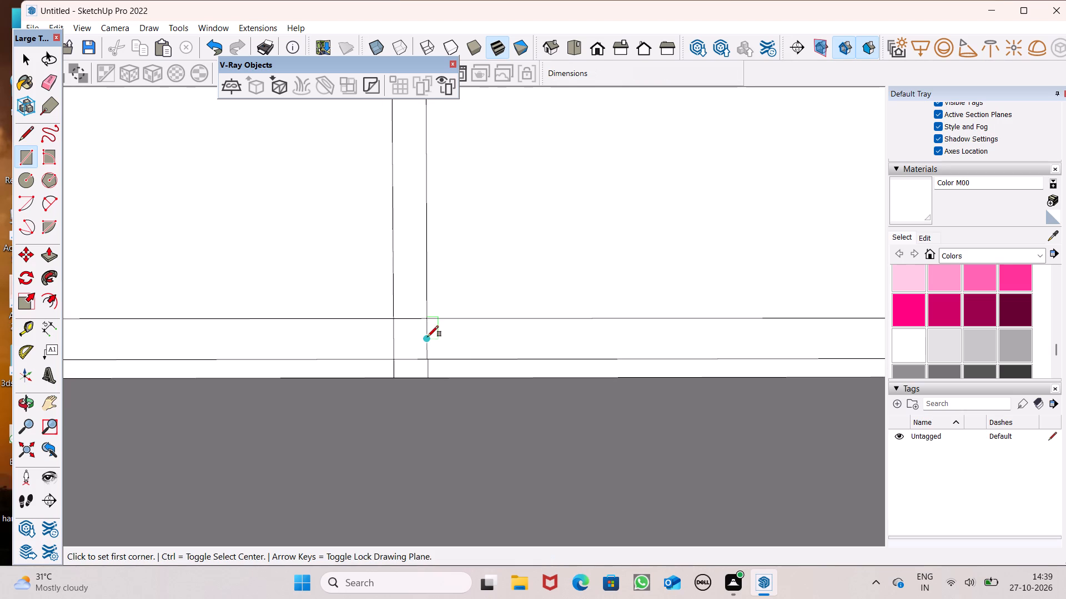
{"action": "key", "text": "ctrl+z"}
Draw a fourth thin vertical rectangle about 39' 7 1/16" tall over the recessed panel's full height, right of the third strip.
{"action": "scroll", "coordinate": [443, 378], "scroll_direction": "down", "scroll_amount": 16}
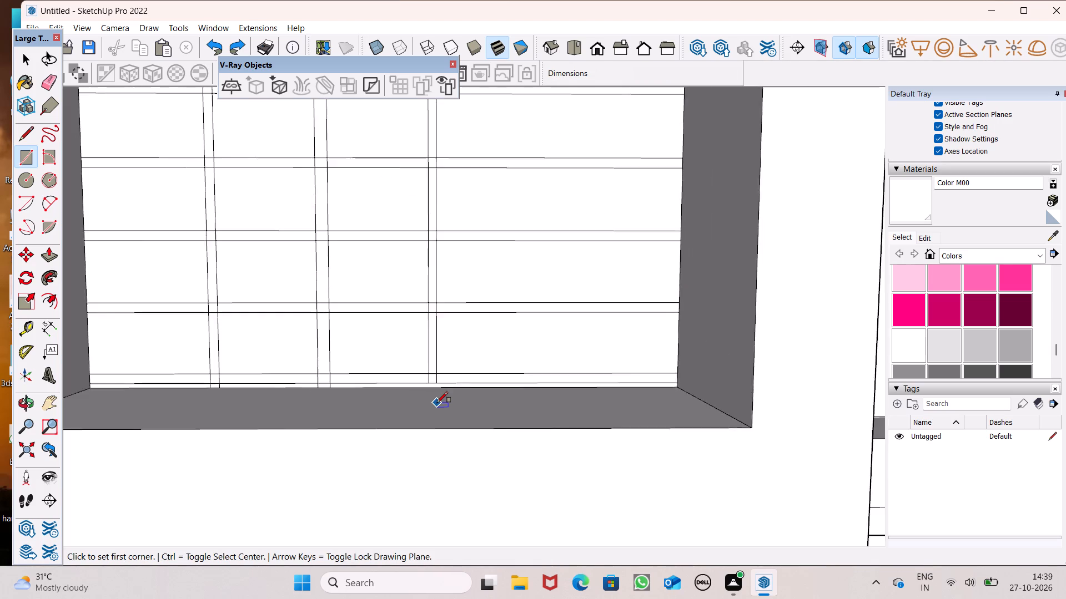
{"action": "scroll", "coordinate": [437, 403], "scroll_direction": "down", "scroll_amount": 14}
{"action": "scroll", "coordinate": [443, 392], "scroll_direction": "down", "scroll_amount": 7}
{"action": "scroll", "coordinate": [456, 201], "scroll_direction": "up", "scroll_amount": 5}
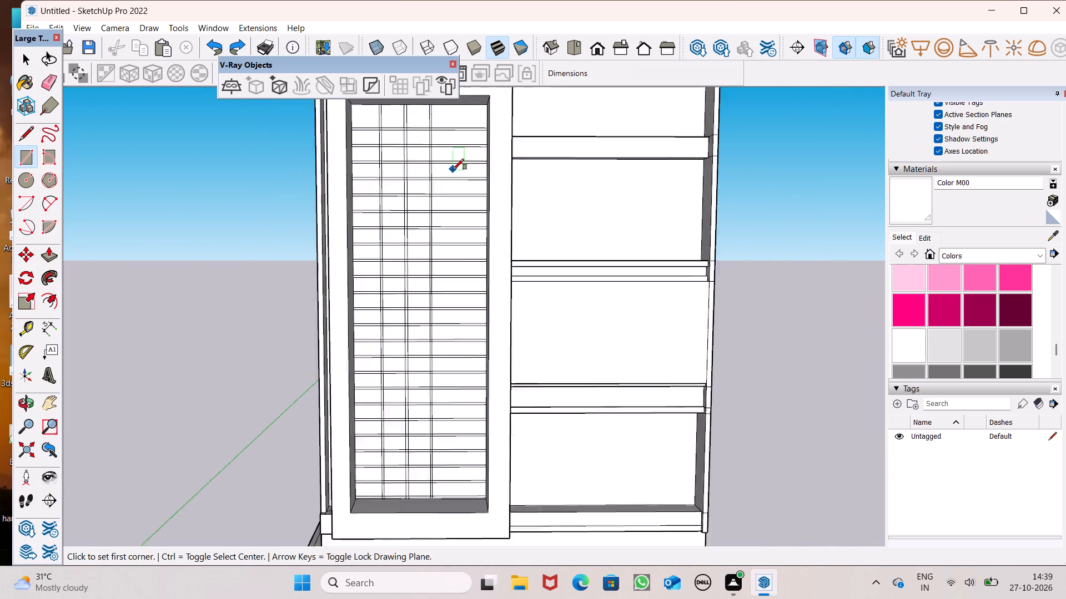
{"action": "scroll", "coordinate": [453, 170], "scroll_direction": "up", "scroll_amount": 3}
{"action": "scroll", "coordinate": [438, 146], "scroll_direction": "down", "scroll_amount": 7}
{"action": "scroll", "coordinate": [432, 118], "scroll_direction": "up", "scroll_amount": 13}
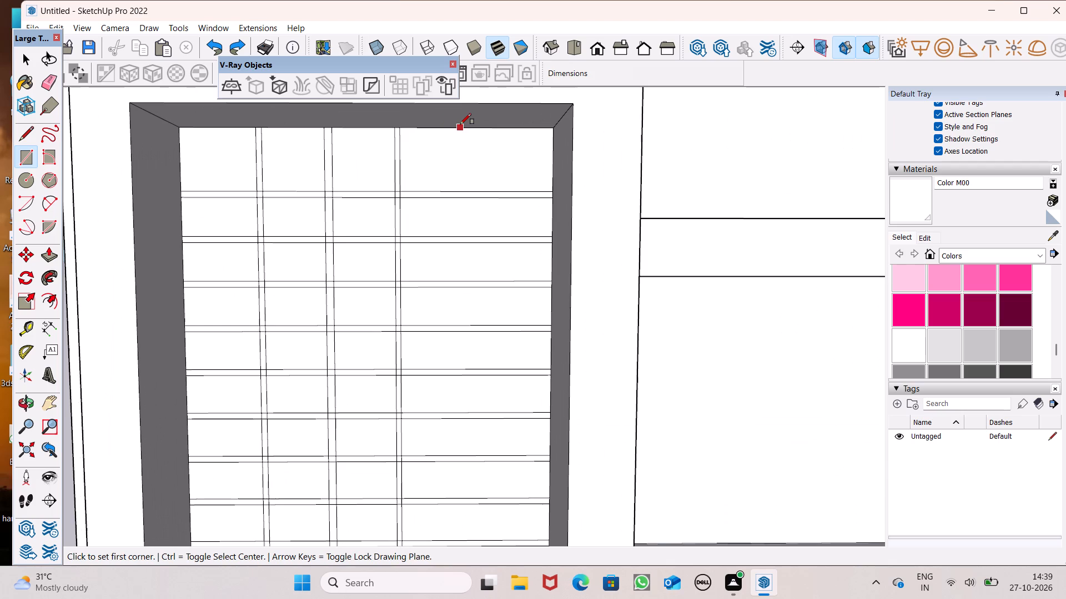
{"action": "left_click", "coordinate": [461, 126]}
{"action": "scroll", "coordinate": [471, 169], "scroll_direction": "down", "scroll_amount": 11}
{"action": "scroll", "coordinate": [476, 244], "scroll_direction": "down", "scroll_amount": 3}
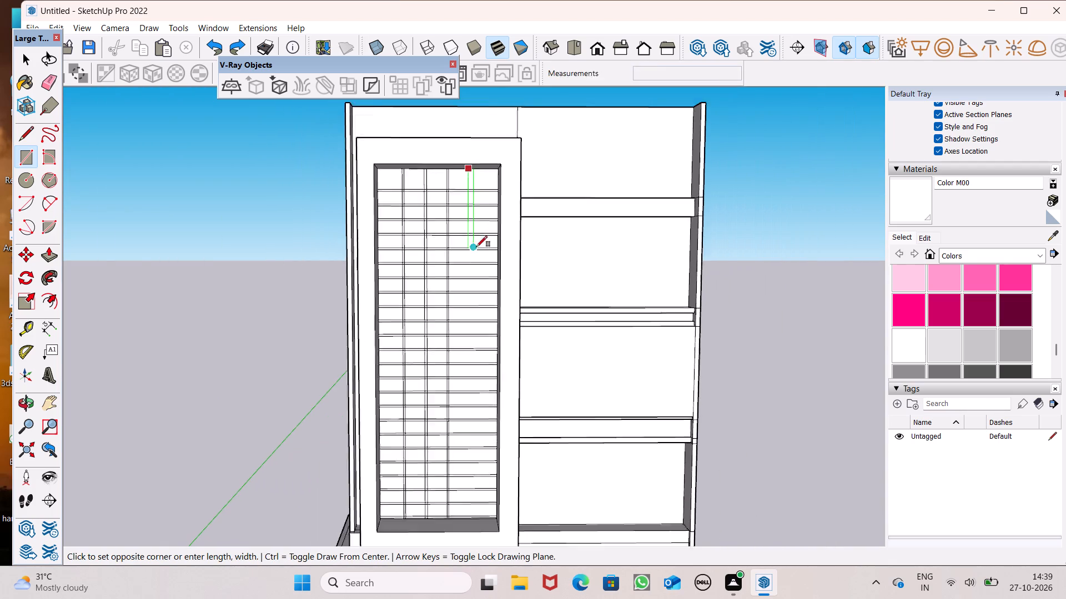
{"action": "scroll", "coordinate": [476, 247], "scroll_direction": "down", "scroll_amount": 2}
{"action": "scroll", "coordinate": [480, 427], "scroll_direction": "up", "scroll_amount": 8}
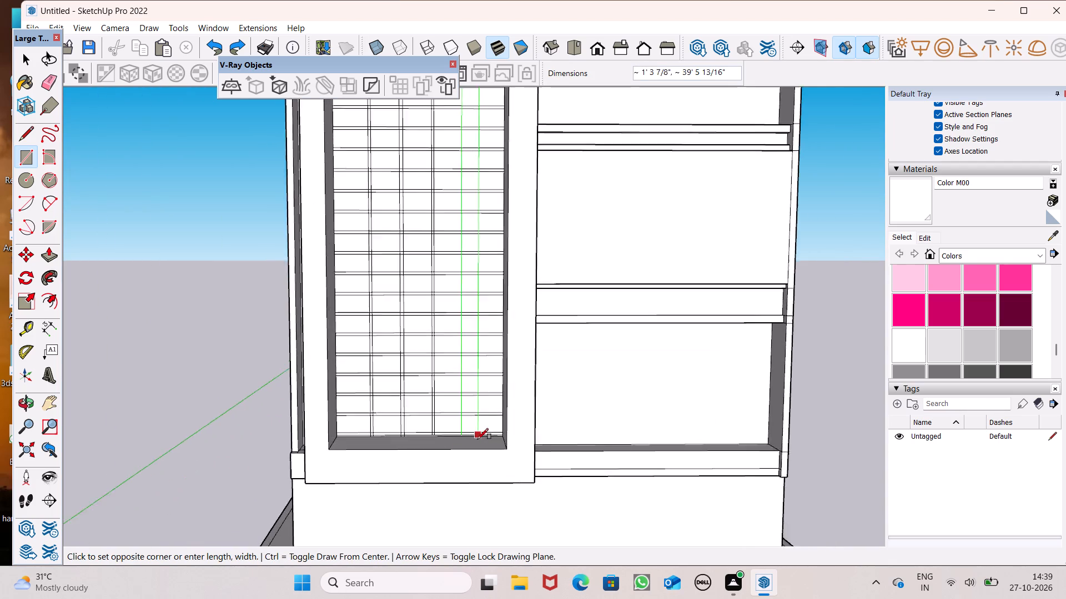
{"action": "scroll", "coordinate": [477, 439], "scroll_direction": "up", "scroll_amount": 18}
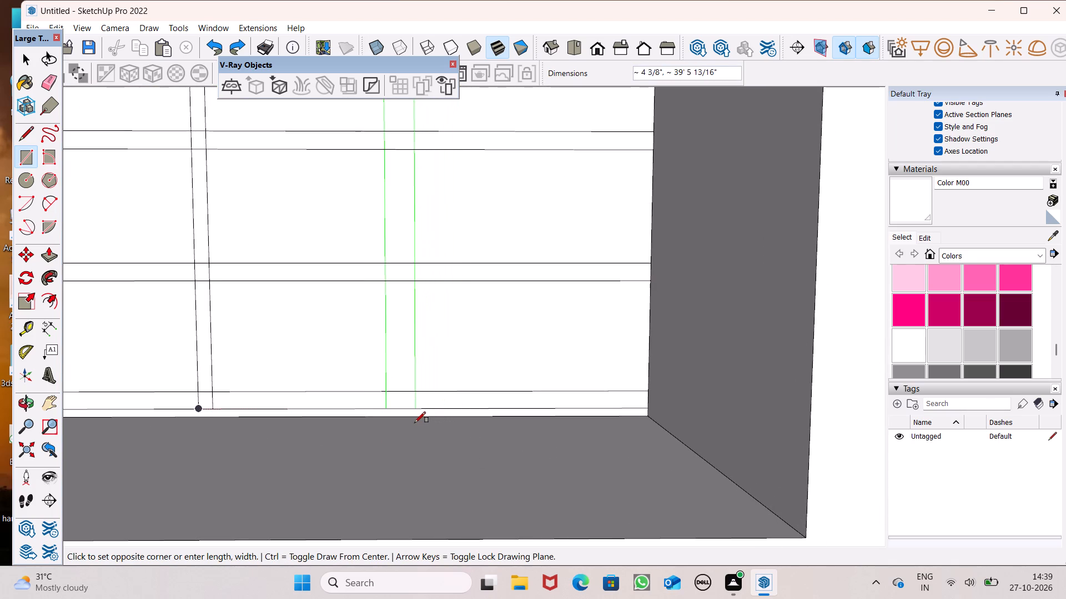
{"action": "scroll", "coordinate": [412, 419], "scroll_direction": "up", "scroll_amount": 7}
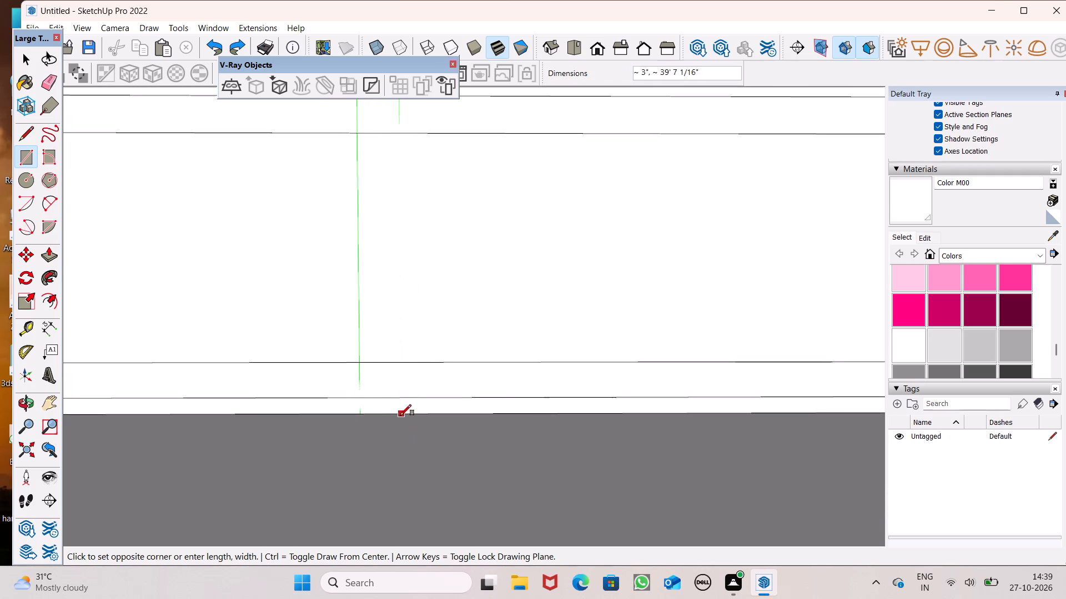
{"action": "left_click", "coordinate": [392, 414]}
Extend both long edges of the third vertical strip down to the recessed panel's bottom edge with short lines about 1 3/16" long.
{"action": "scroll", "coordinate": [484, 363], "scroll_direction": "down", "scroll_amount": 9}
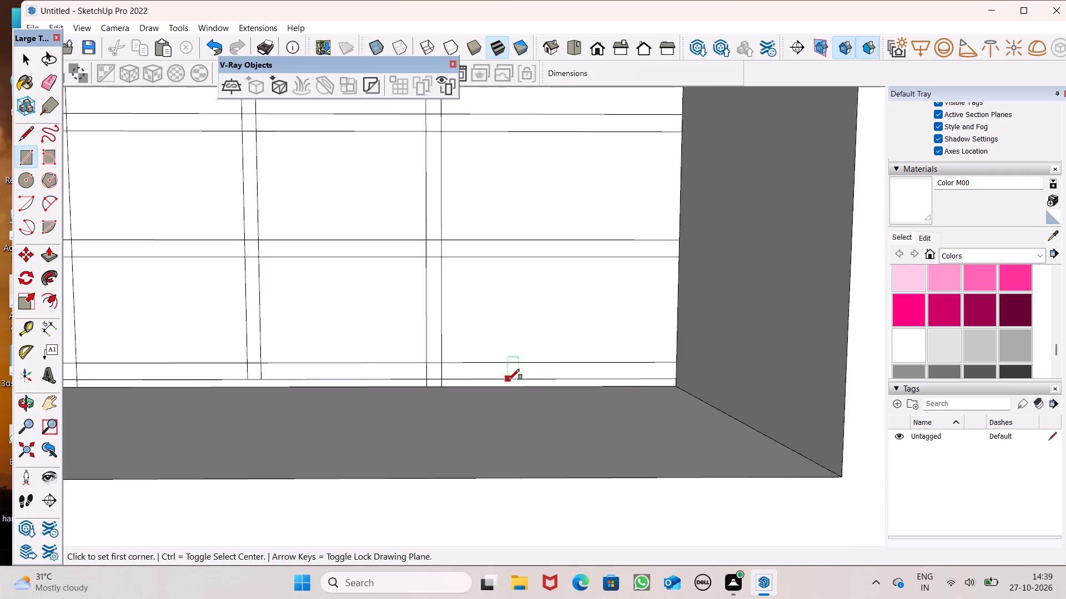
{"action": "scroll", "coordinate": [509, 380], "scroll_direction": "down", "scroll_amount": 2}
{"action": "scroll", "coordinate": [509, 380], "scroll_direction": "up", "scroll_amount": 1}
{"action": "scroll", "coordinate": [509, 380], "scroll_direction": "down", "scroll_amount": 1}
{"action": "scroll", "coordinate": [509, 380], "scroll_direction": "up", "scroll_amount": 1}
{"action": "scroll", "coordinate": [509, 380], "scroll_direction": "down", "scroll_amount": 16}
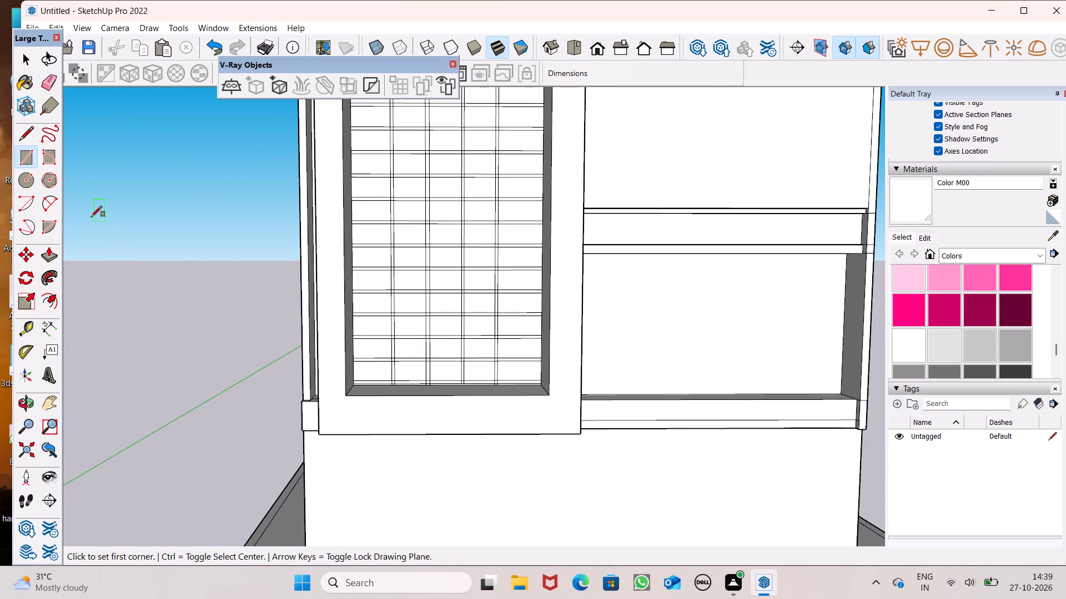
{"action": "left_click", "coordinate": [24, 132]}
{"action": "scroll", "coordinate": [491, 346], "scroll_direction": "up", "scroll_amount": 5}
{"action": "scroll", "coordinate": [474, 420], "scroll_direction": "up", "scroll_amount": 2}
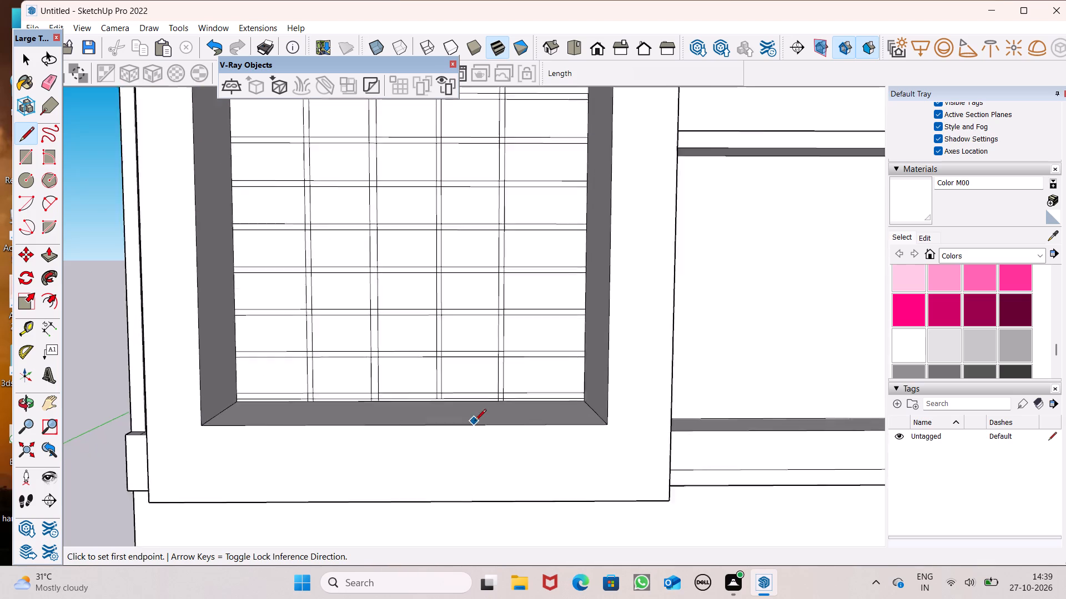
{"action": "scroll", "coordinate": [475, 422], "scroll_direction": "up", "scroll_amount": 14}
{"action": "scroll", "coordinate": [385, 376], "scroll_direction": "up", "scroll_amount": 5}
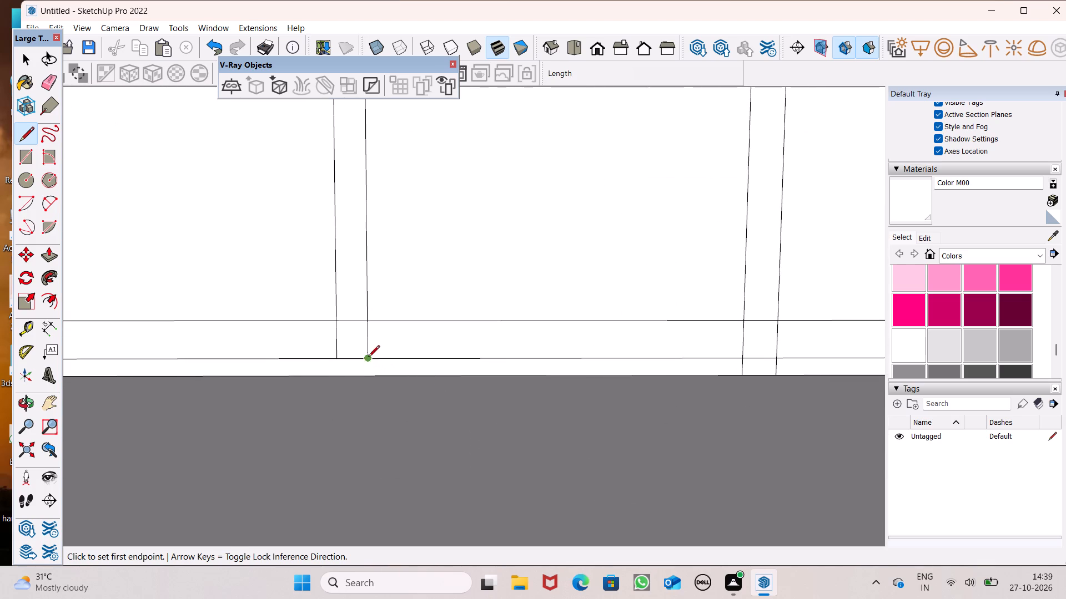
{"action": "left_click", "coordinate": [368, 357]}
{"action": "left_click", "coordinate": [363, 379]}
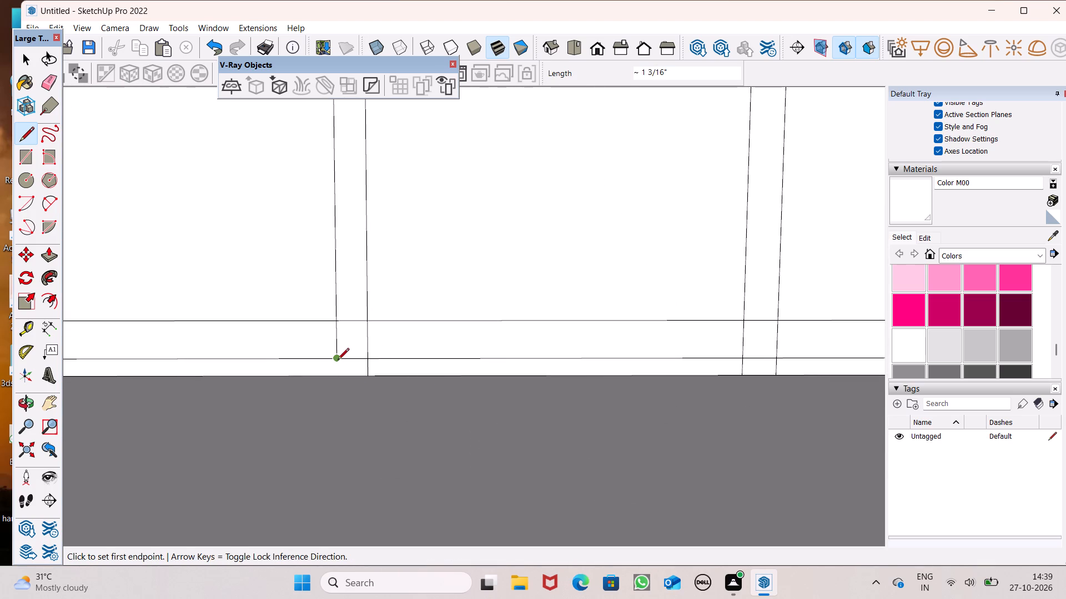
{"action": "left_click", "coordinate": [338, 361]}
{"action": "left_click", "coordinate": [339, 382]}
{"action": "key", "text": "space"}
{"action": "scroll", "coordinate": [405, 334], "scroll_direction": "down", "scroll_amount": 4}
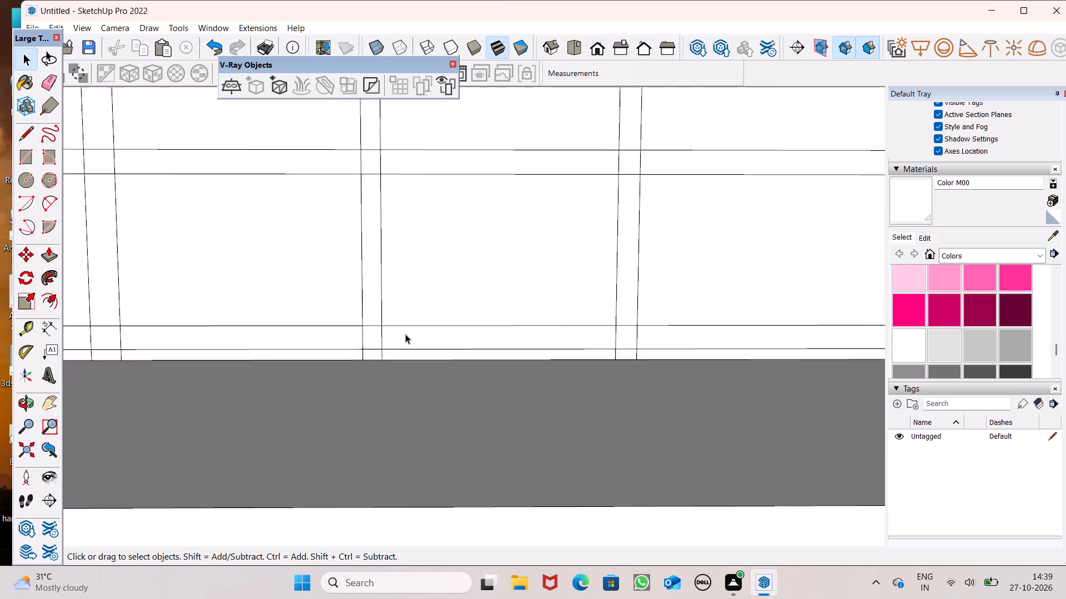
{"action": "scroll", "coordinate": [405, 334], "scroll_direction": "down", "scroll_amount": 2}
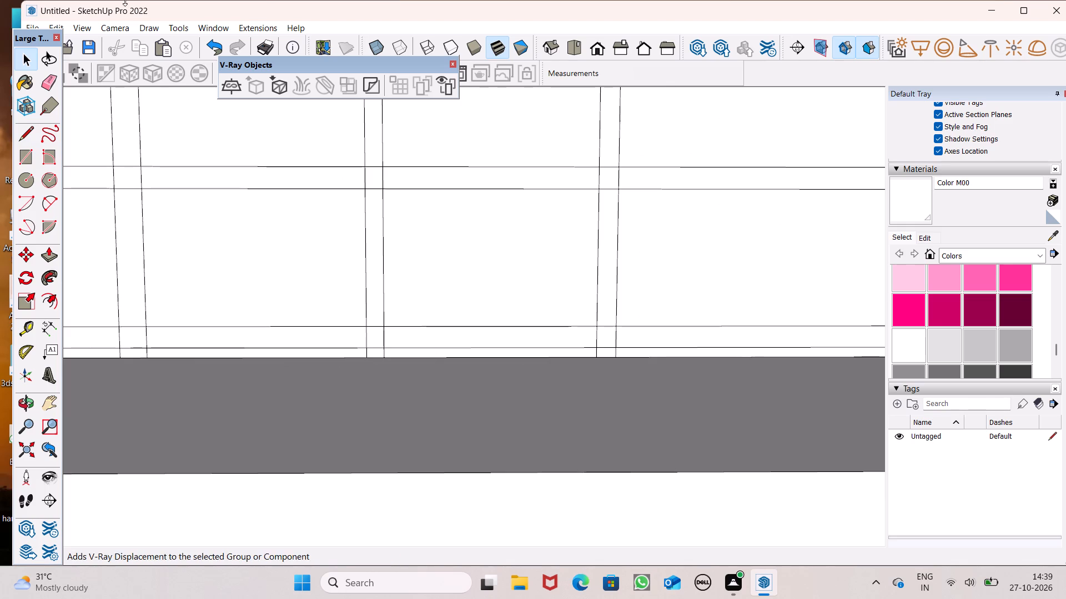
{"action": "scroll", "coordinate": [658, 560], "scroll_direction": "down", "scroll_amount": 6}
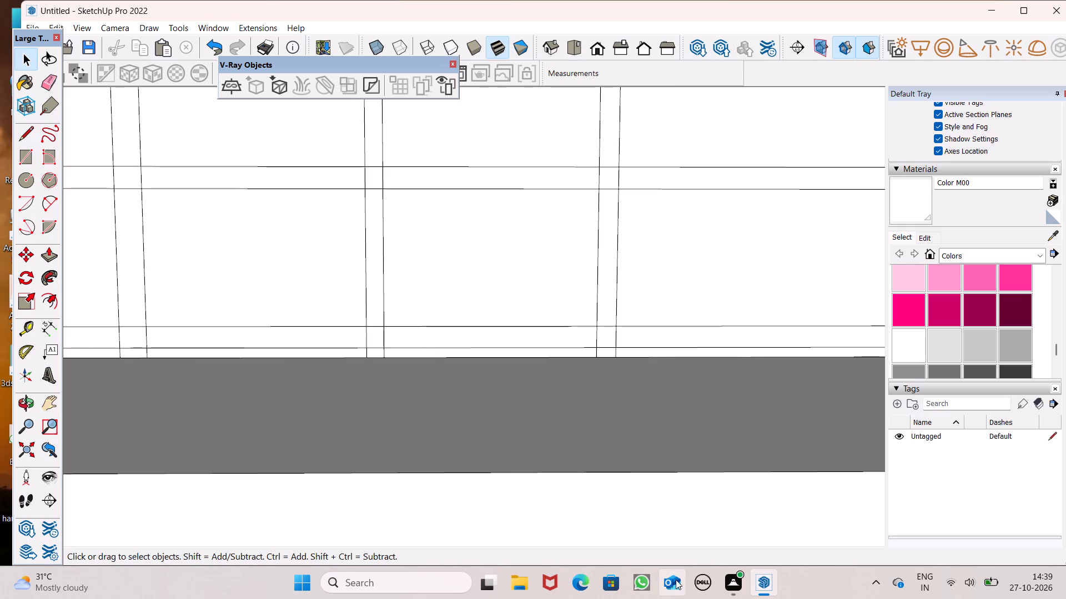
Erase the overlapping edges inside the crossing of the first vertical strip and the lowest horizontal strip of the recessed panel.
{"action": "left_click", "coordinate": [45, 80]}
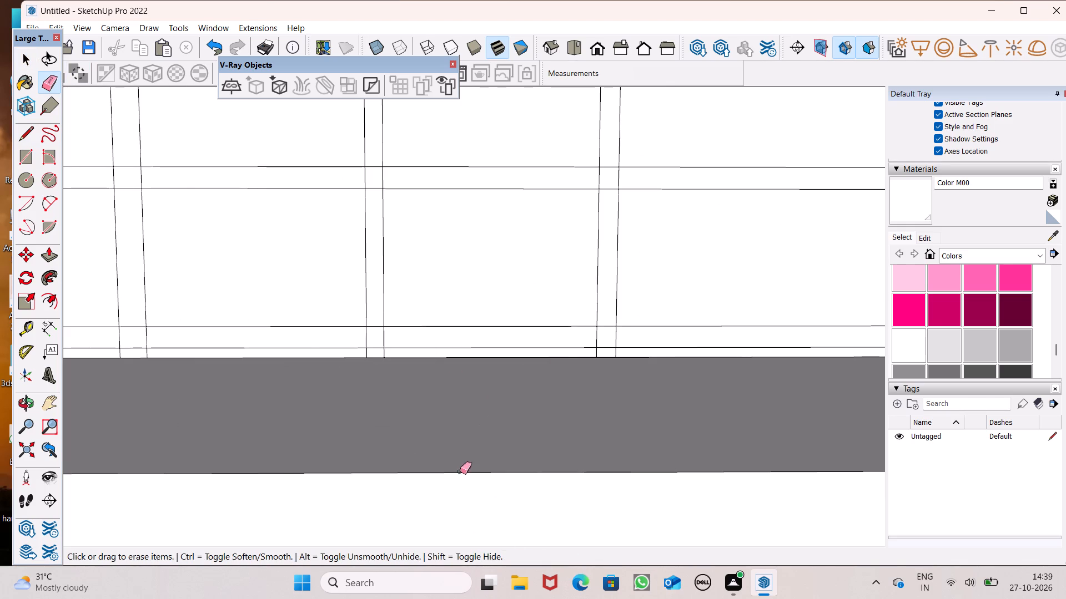
{"action": "scroll", "coordinate": [626, 375], "scroll_direction": "down", "scroll_amount": 3}
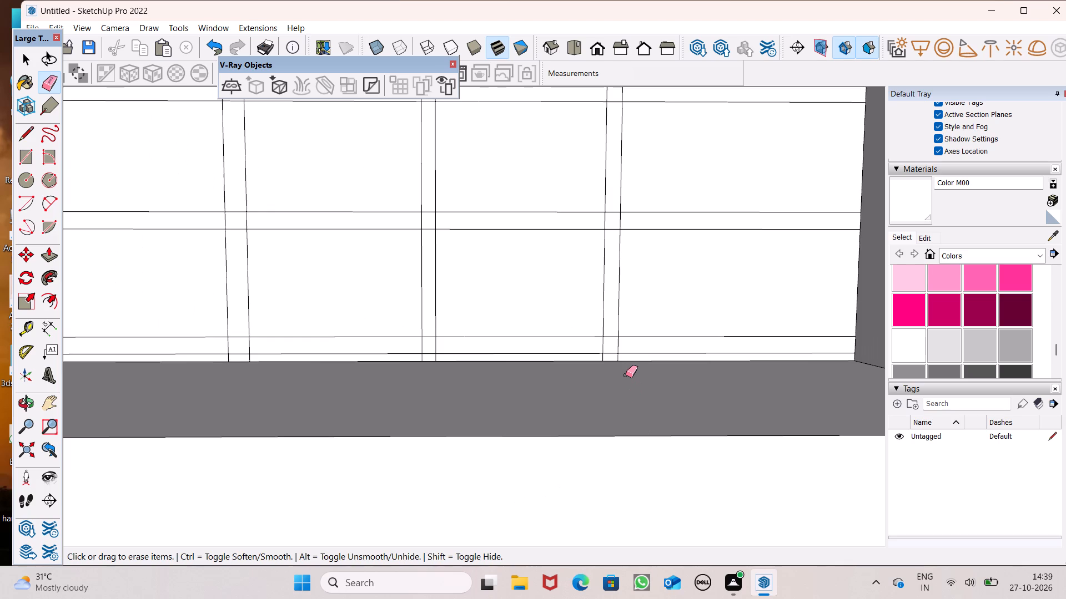
{"action": "scroll", "coordinate": [622, 386], "scroll_direction": "down", "scroll_amount": 4}
{"action": "scroll", "coordinate": [485, 387], "scroll_direction": "down", "scroll_amount": 4}
{"action": "scroll", "coordinate": [238, 360], "scroll_direction": "up", "scroll_amount": 3}
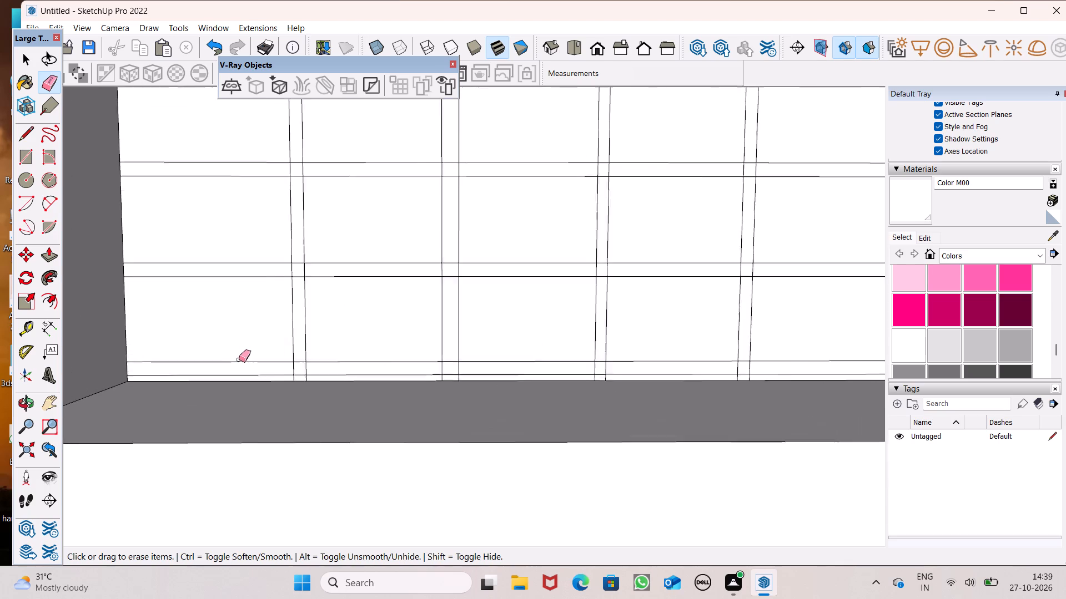
{"action": "scroll", "coordinate": [239, 359], "scroll_direction": "up", "scroll_amount": 4}
{"action": "scroll", "coordinate": [309, 373], "scroll_direction": "up", "scroll_amount": 7}
{"action": "left_click", "coordinate": [301, 374]}
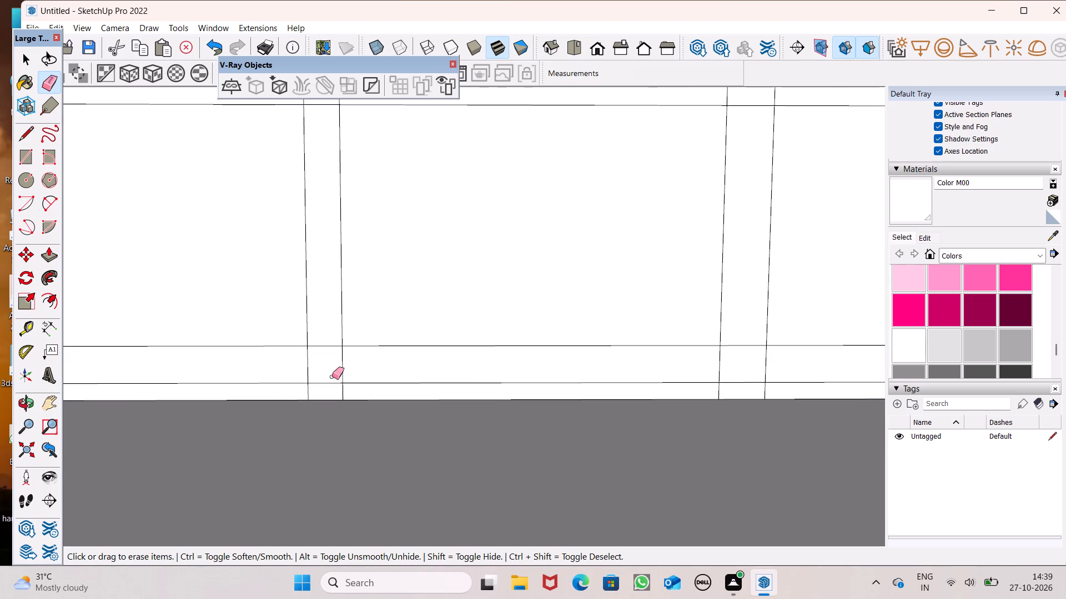
{"action": "left_click_drag", "start_coordinate": [322, 350], "coordinate": [322, 356]}
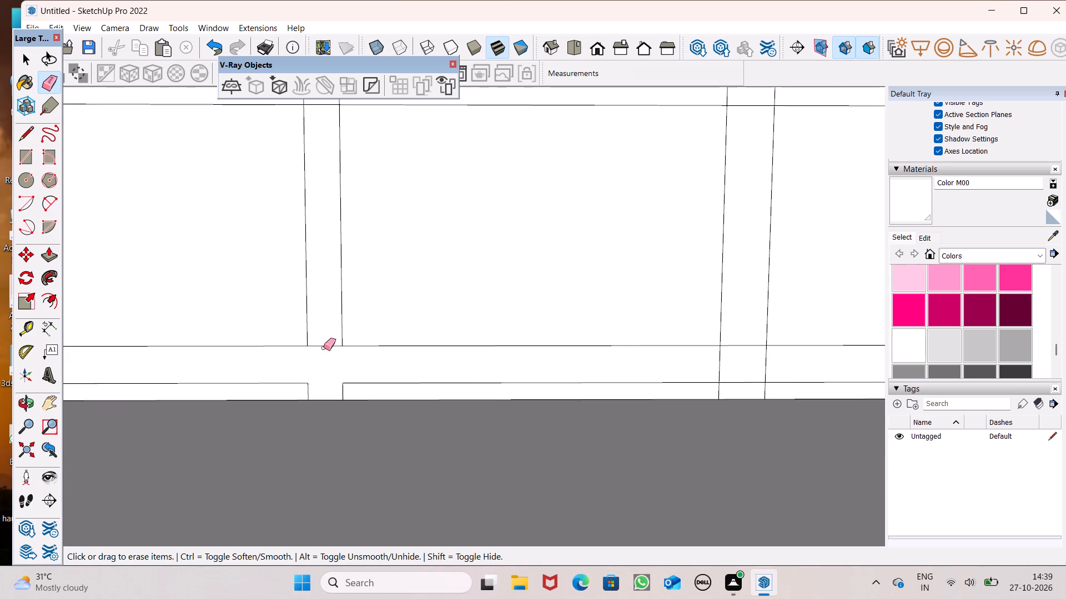
{"action": "left_click_drag", "start_coordinate": [324, 332], "coordinate": [325, 346]}
Erase the overlapping edges inside the crossing of the second vertical strip and the lowest horizontal strip.
{"action": "scroll", "coordinate": [263, 376], "scroll_direction": "down", "scroll_amount": 6}
{"action": "scroll", "coordinate": [551, 375], "scroll_direction": "up", "scroll_amount": 5}
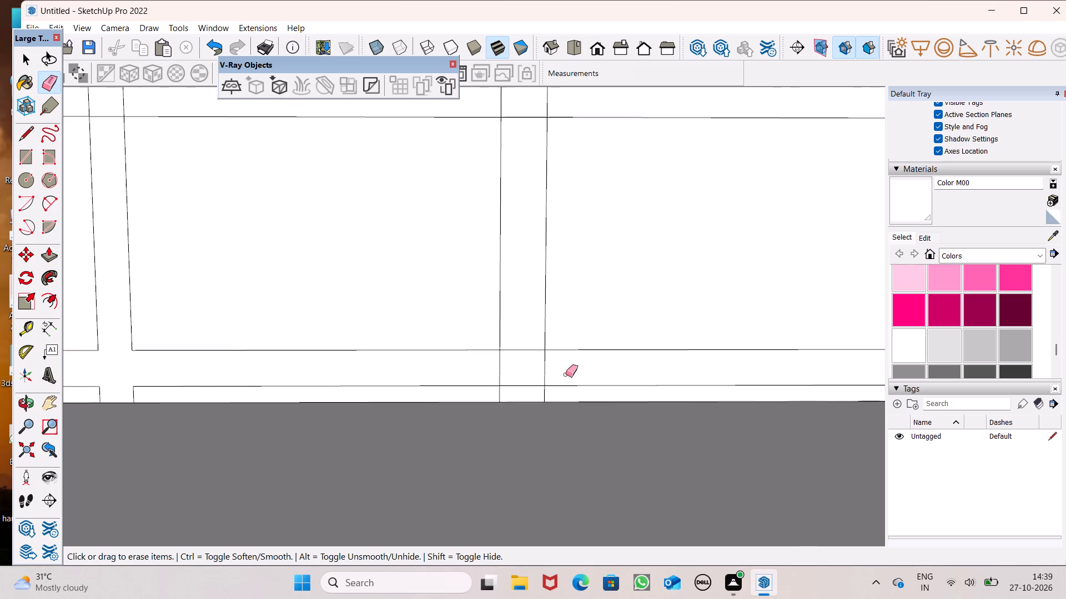
{"action": "scroll", "coordinate": [506, 353], "scroll_direction": "up", "scroll_amount": 5}
{"action": "left_click_drag", "start_coordinate": [518, 348], "coordinate": [594, 386]}
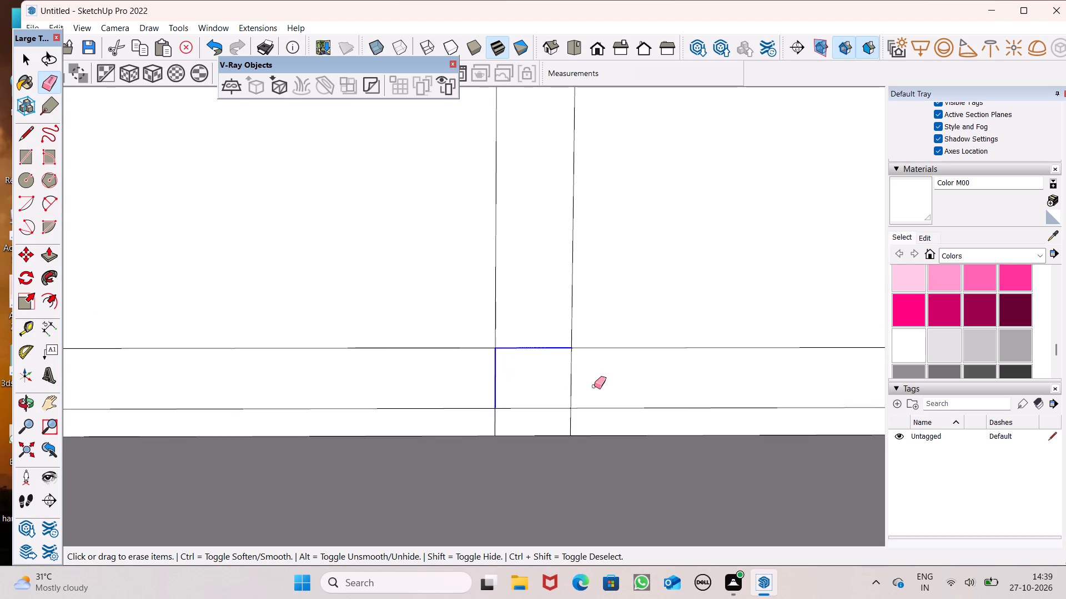
{"action": "left_click_drag", "start_coordinate": [594, 386], "coordinate": [544, 415]}
Erase the four edges inside the crossing of the second vertical strip and the second horizontal strip from the bottom.
{"action": "scroll", "coordinate": [372, 352], "scroll_direction": "down", "scroll_amount": 5}
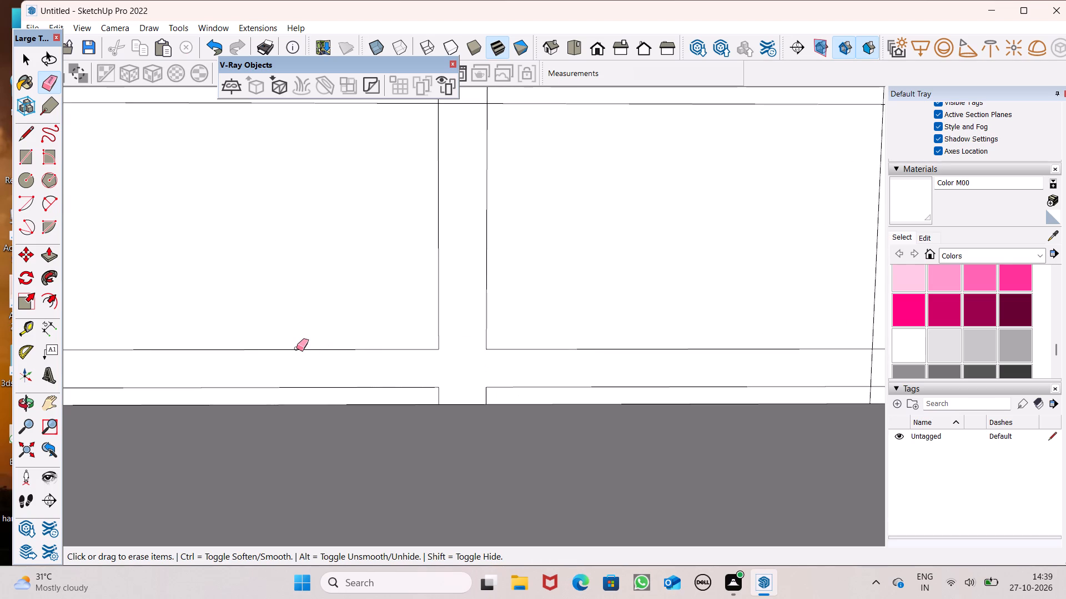
{"action": "scroll", "coordinate": [296, 348], "scroll_direction": "down", "scroll_amount": 3}
{"action": "scroll", "coordinate": [415, 332], "scroll_direction": "down", "scroll_amount": 2}
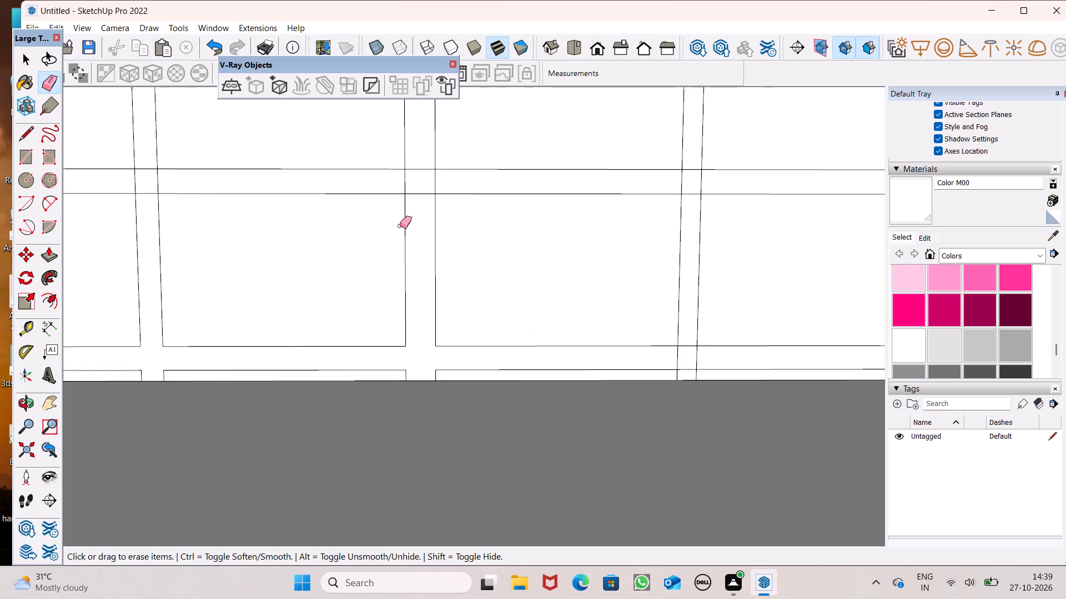
{"action": "scroll", "coordinate": [400, 217], "scroll_direction": "up", "scroll_amount": 6}
{"action": "left_click_drag", "start_coordinate": [423, 136], "coordinate": [424, 202]}
{"action": "left_click_drag", "start_coordinate": [407, 179], "coordinate": [443, 177]}
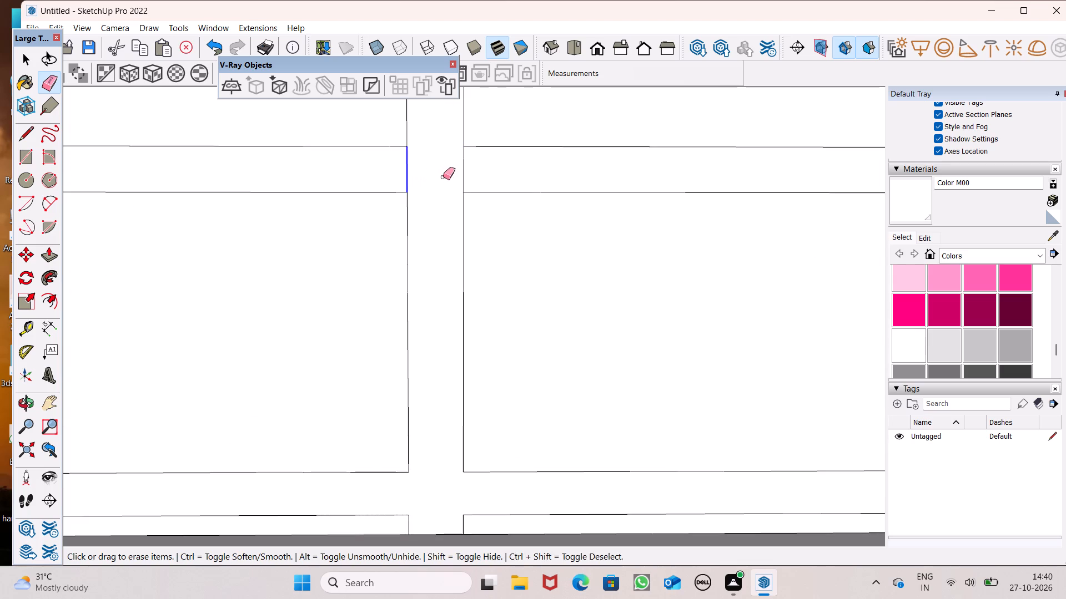
{"action": "left_click_drag", "start_coordinate": [443, 177], "coordinate": [461, 178]}
{"action": "left_click_drag", "start_coordinate": [445, 171], "coordinate": [485, 170]}
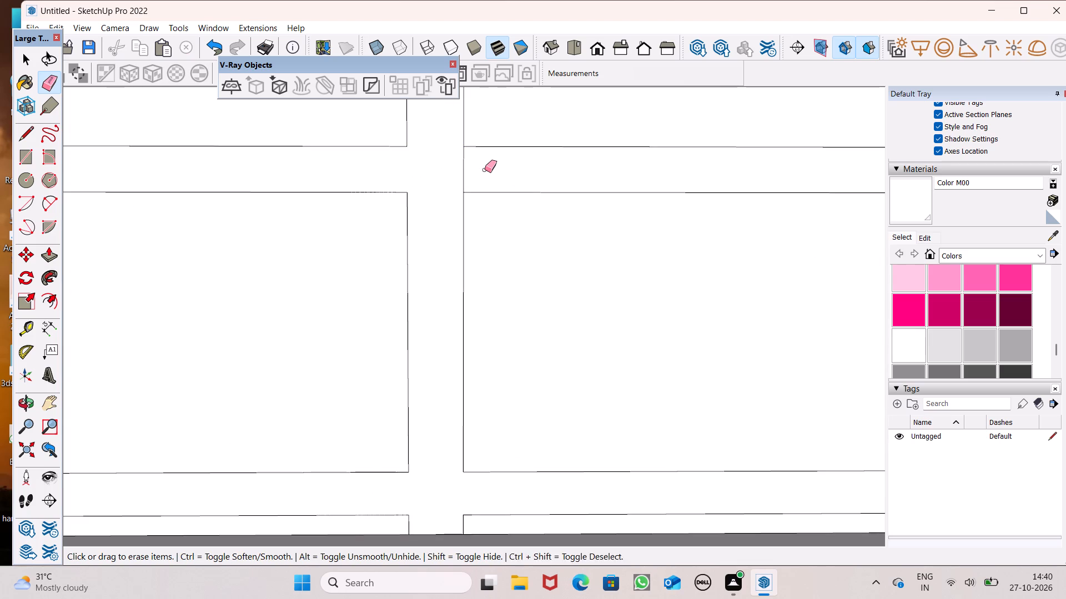
{"action": "left_click_drag", "start_coordinate": [485, 170], "coordinate": [485, 170]}
{"action": "left_click_drag", "start_coordinate": [479, 170], "coordinate": [465, 171]}
Erase the four edges inside the crossing of the first vertical strip and the second horizontal strip from the bottom.
{"action": "scroll", "coordinate": [497, 217], "scroll_direction": "down", "scroll_amount": 8}
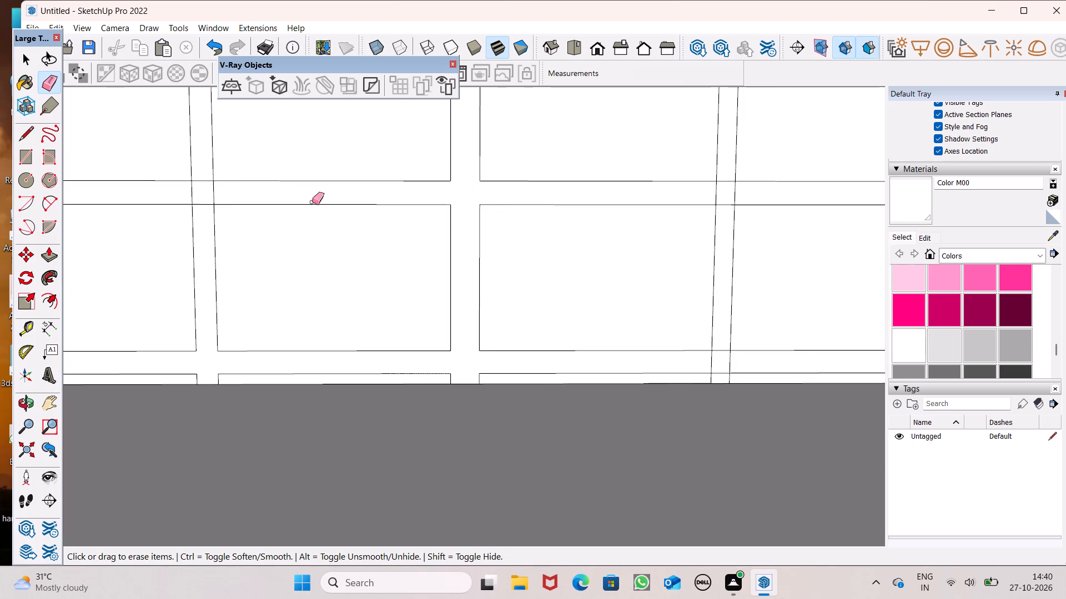
{"action": "scroll", "coordinate": [225, 190], "scroll_direction": "up", "scroll_amount": 10}
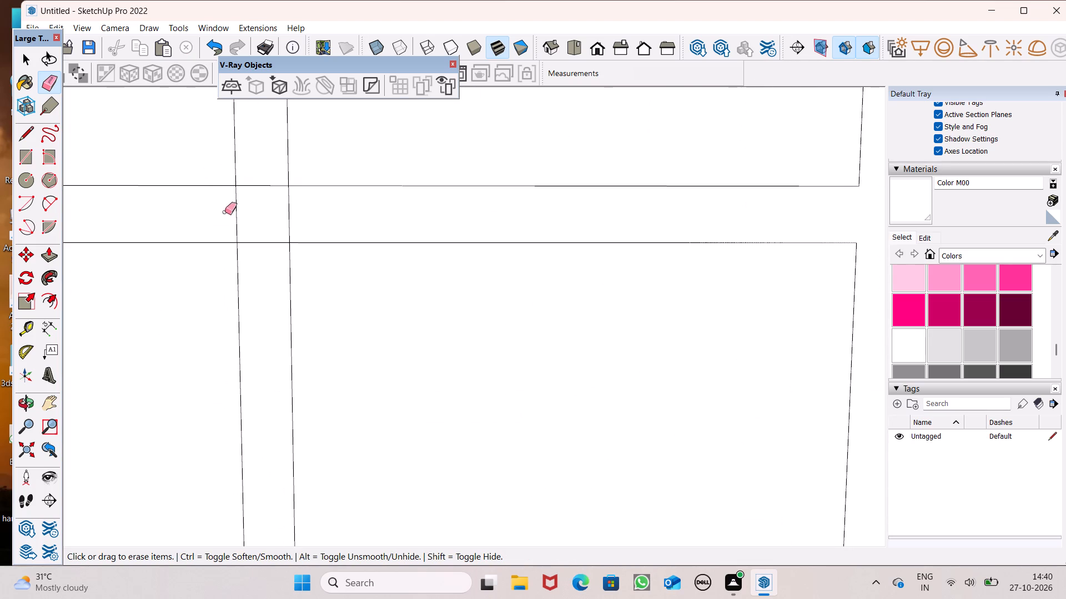
{"action": "left_click_drag", "start_coordinate": [233, 217], "coordinate": [283, 197]}
{"action": "left_click_drag", "start_coordinate": [276, 177], "coordinate": [275, 210]}
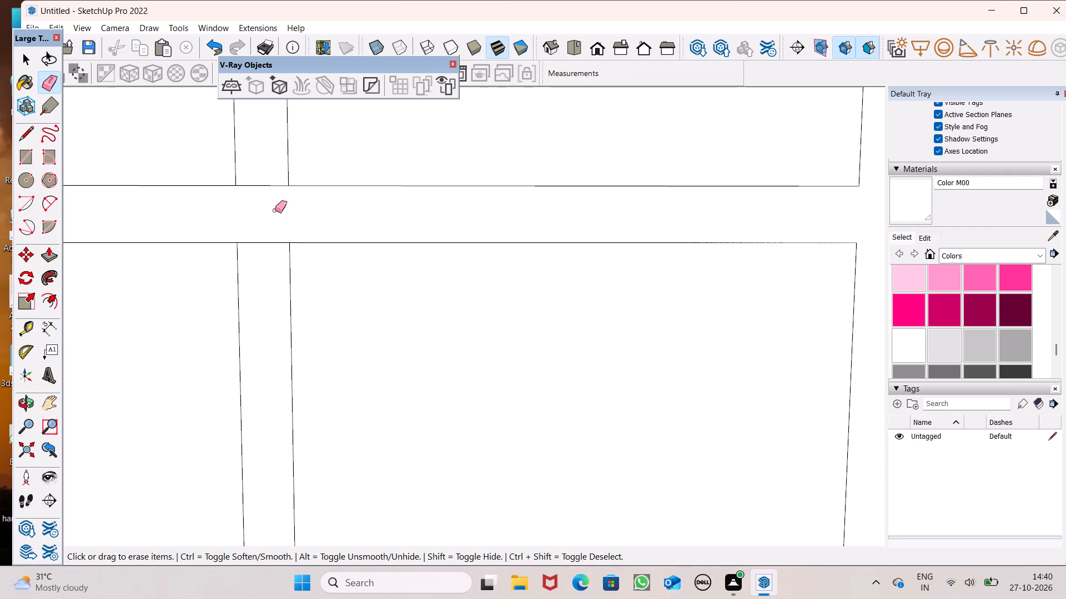
{"action": "left_click_drag", "start_coordinate": [275, 210], "coordinate": [271, 255]}
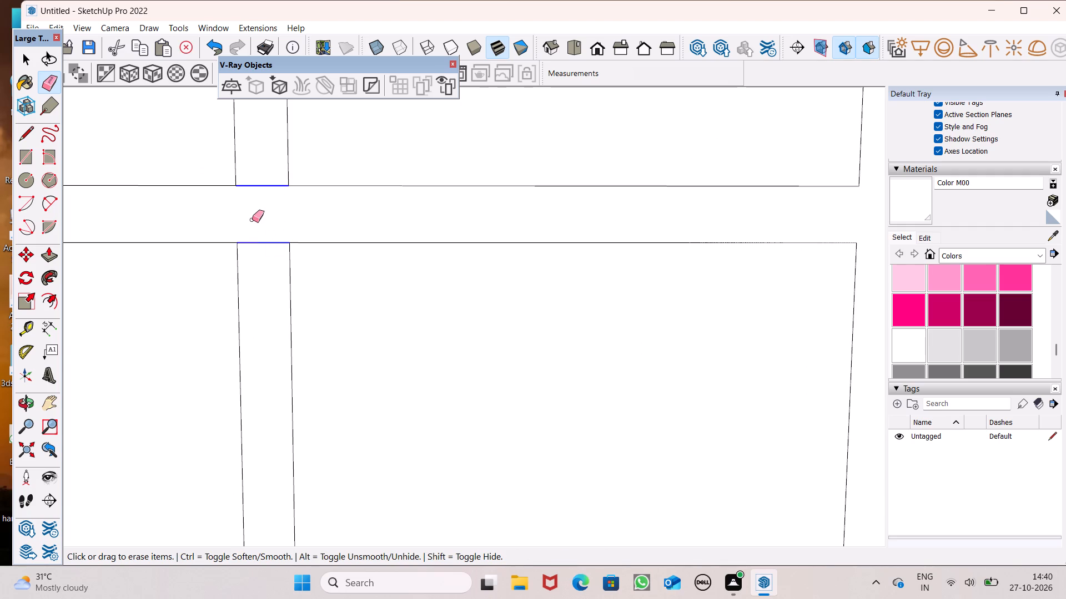
Erase the overlapping edges inside the crossing of the third vertical strip and the lowest horizontal strip.
{"action": "scroll", "coordinate": [245, 230], "scroll_direction": "down", "scroll_amount": 6}
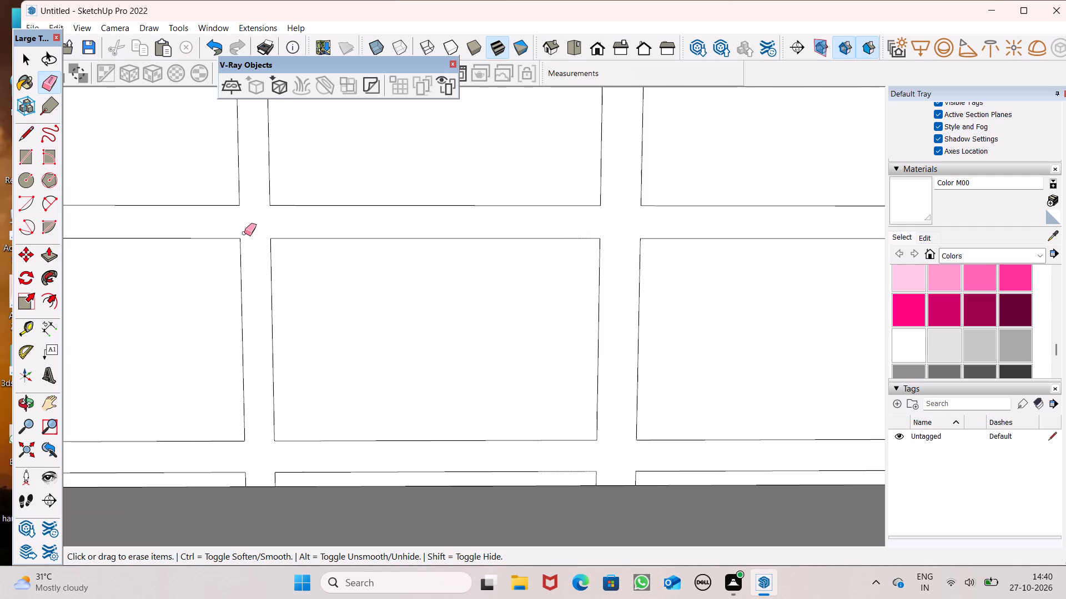
{"action": "scroll", "coordinate": [262, 262], "scroll_direction": "down", "scroll_amount": 9}
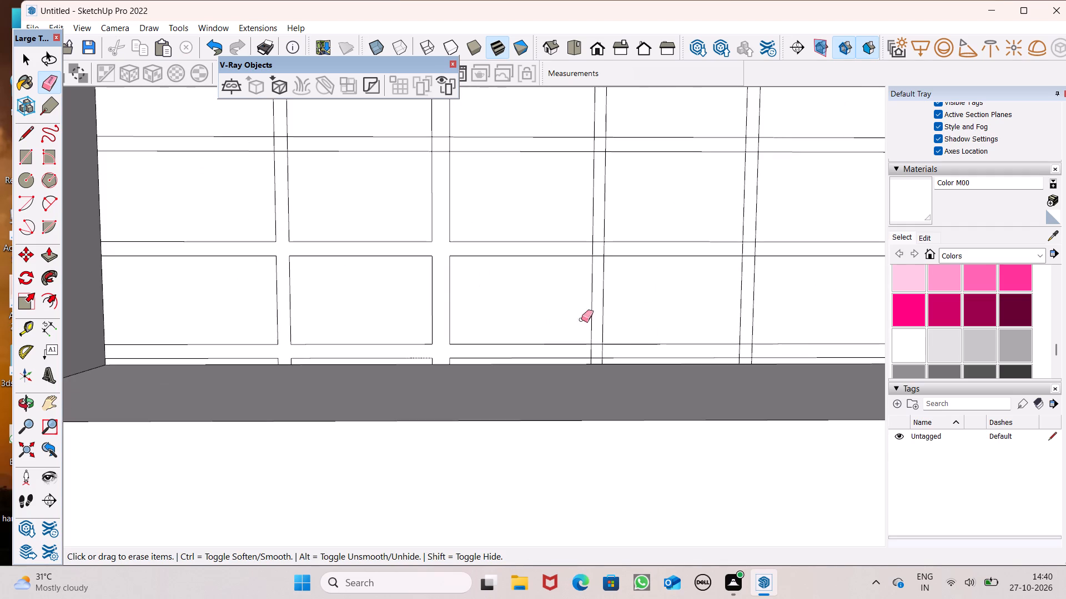
{"action": "scroll", "coordinate": [651, 365], "scroll_direction": "up", "scroll_amount": 5}
{"action": "scroll", "coordinate": [558, 345], "scroll_direction": "up", "scroll_amount": 6}
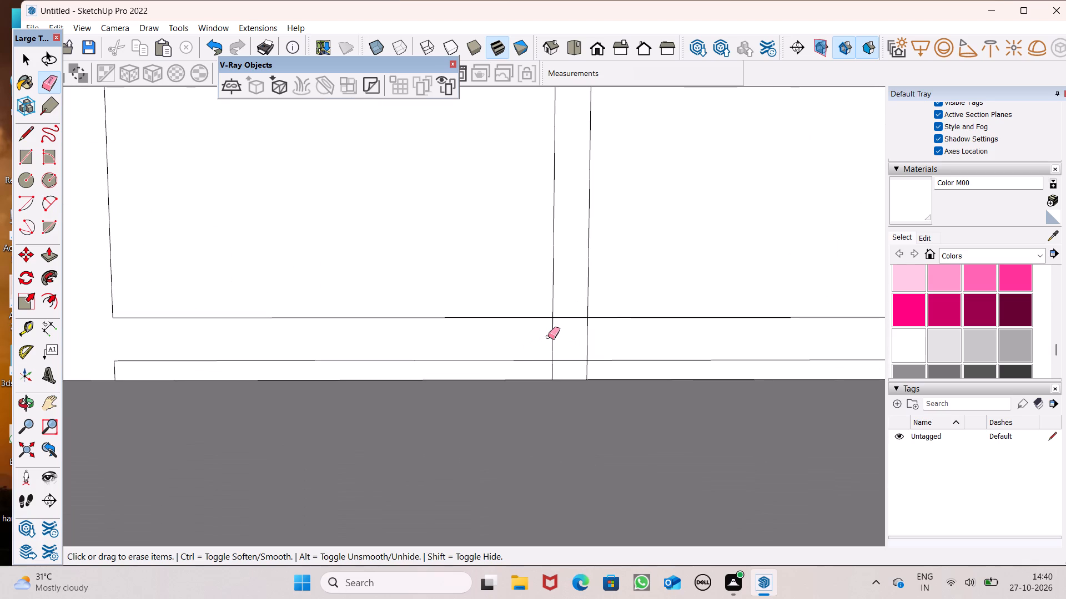
{"action": "left_click", "coordinate": [548, 337]}
{"action": "left_click_drag", "start_coordinate": [567, 316], "coordinate": [562, 360]}
Erase the four edges inside the crossing of the third vertical strip and the second horizontal strip from the bottom.
{"action": "scroll", "coordinate": [418, 407], "scroll_direction": "down", "scroll_amount": 5}
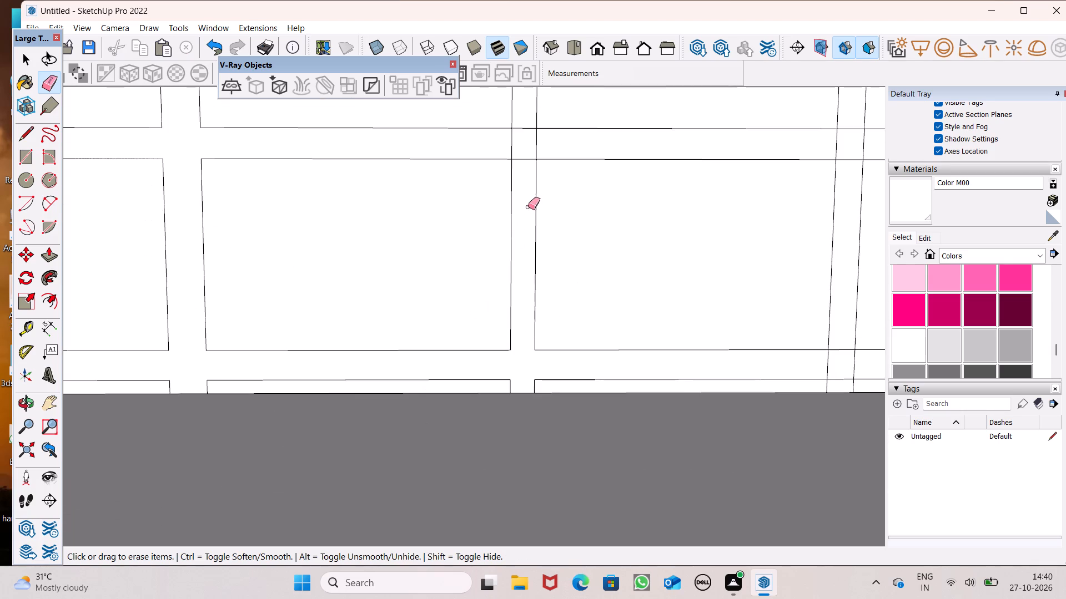
{"action": "scroll", "coordinate": [517, 323], "scroll_direction": "down", "scroll_amount": 4}
{"action": "scroll", "coordinate": [530, 175], "scroll_direction": "up", "scroll_amount": 5}
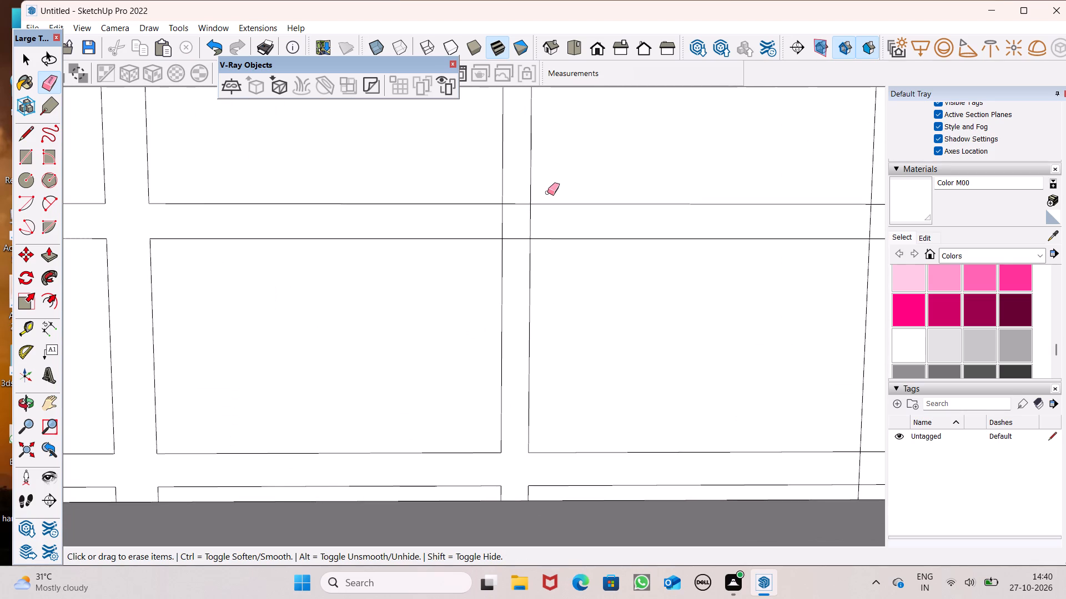
{"action": "scroll", "coordinate": [547, 192], "scroll_direction": "up", "scroll_amount": 5}
{"action": "left_click_drag", "start_coordinate": [484, 216], "coordinate": [508, 233]}
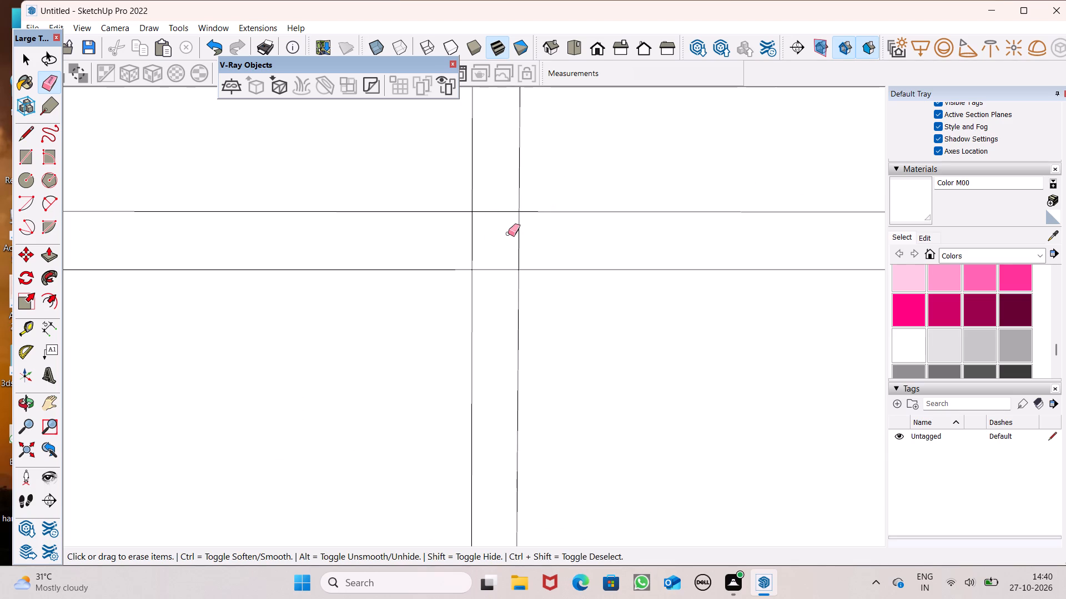
{"action": "left_click_drag", "start_coordinate": [508, 233], "coordinate": [483, 257]}
Erase the overlapping edges inside the crossing of the fourth vertical strip and the lowest horizontal strip.
{"action": "scroll", "coordinate": [293, 320], "scroll_direction": "down", "scroll_amount": 1}
{"action": "scroll", "coordinate": [293, 320], "scroll_direction": "up", "scroll_amount": 1}
{"action": "scroll", "coordinate": [293, 321], "scroll_direction": "down", "scroll_amount": 7}
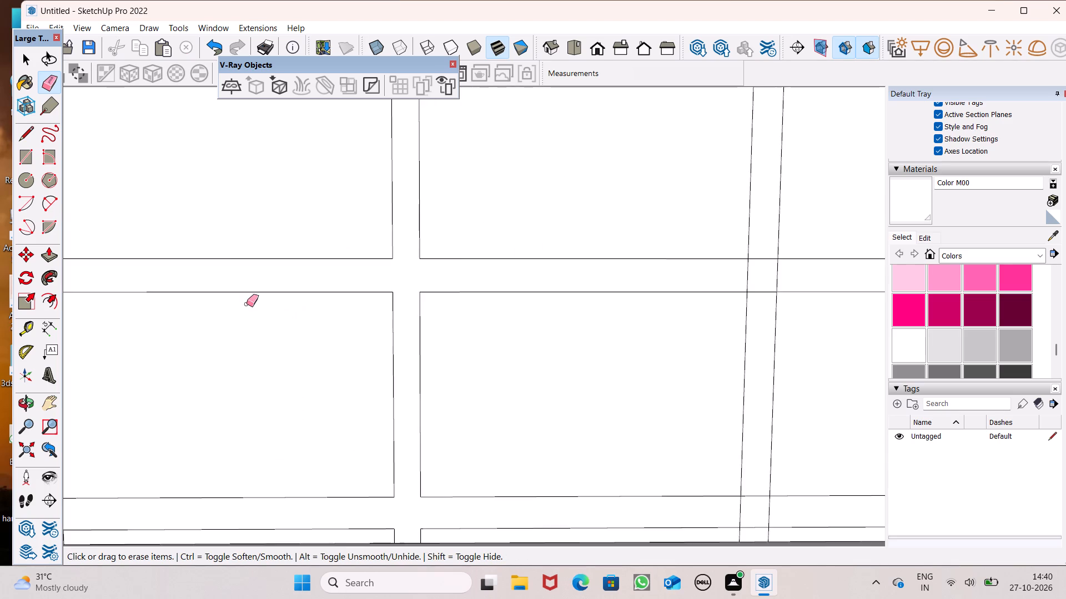
{"action": "scroll", "coordinate": [247, 304], "scroll_direction": "down", "scroll_amount": 4}
{"action": "scroll", "coordinate": [573, 464], "scroll_direction": "up", "scroll_amount": 7}
{"action": "scroll", "coordinate": [558, 408], "scroll_direction": "up", "scroll_amount": 6}
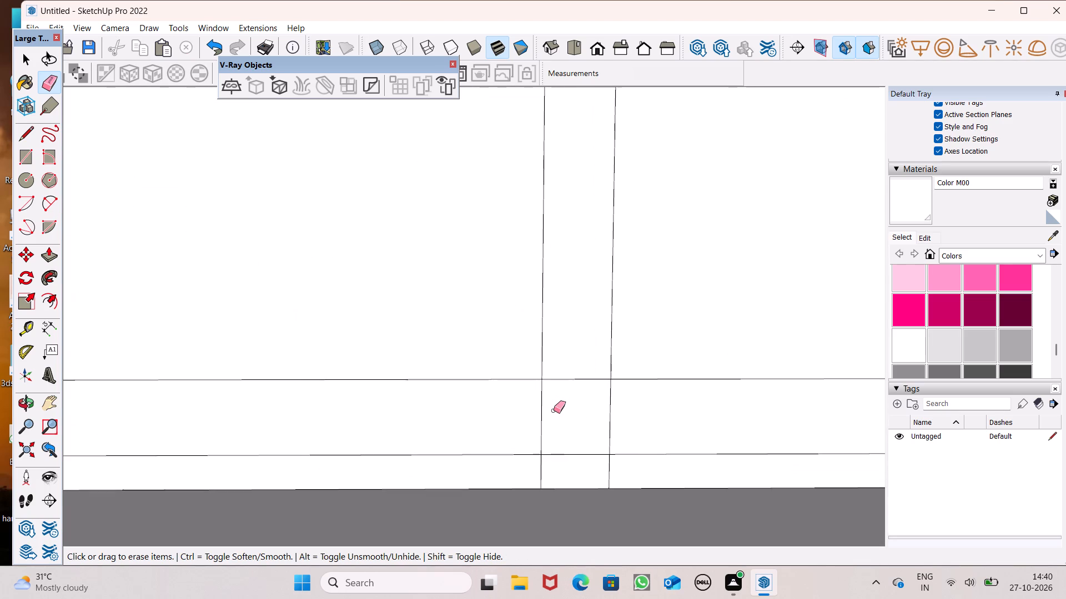
{"action": "left_click_drag", "start_coordinate": [550, 413], "coordinate": [595, 413]}
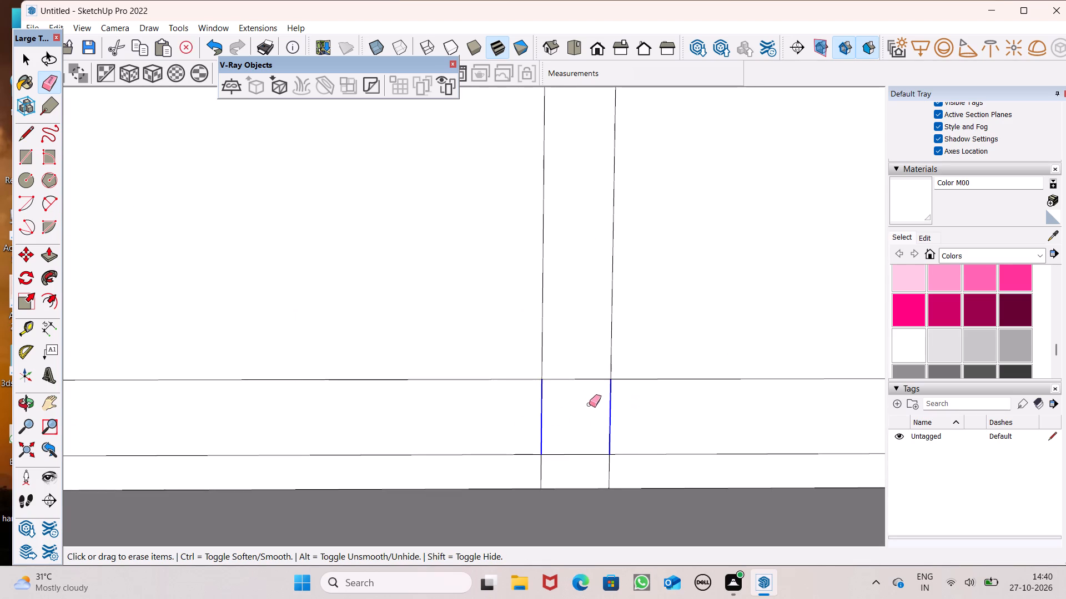
{"action": "left_click_drag", "start_coordinate": [580, 363], "coordinate": [585, 471]}
Erase the four edges inside the crossing of the fourth vertical strip and the second horizontal strip from the bottom.
{"action": "scroll", "coordinate": [525, 404], "scroll_direction": "down", "scroll_amount": 7}
{"action": "scroll", "coordinate": [523, 478], "scroll_direction": "down", "scroll_amount": 5}
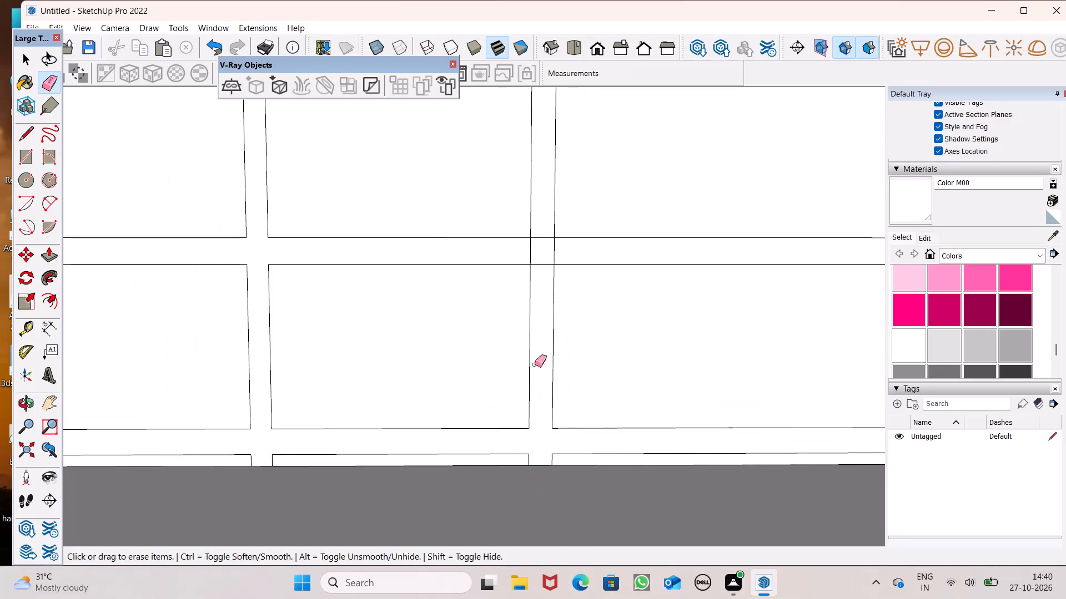
{"action": "scroll", "coordinate": [545, 253], "scroll_direction": "up", "scroll_amount": 15}
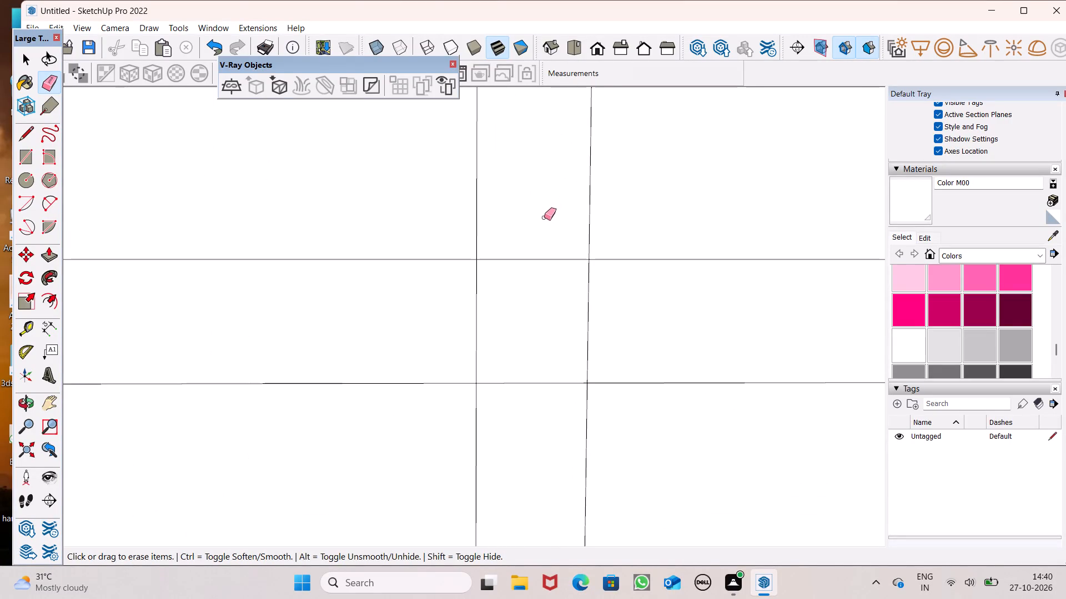
{"action": "left_click_drag", "start_coordinate": [538, 242], "coordinate": [621, 335]}
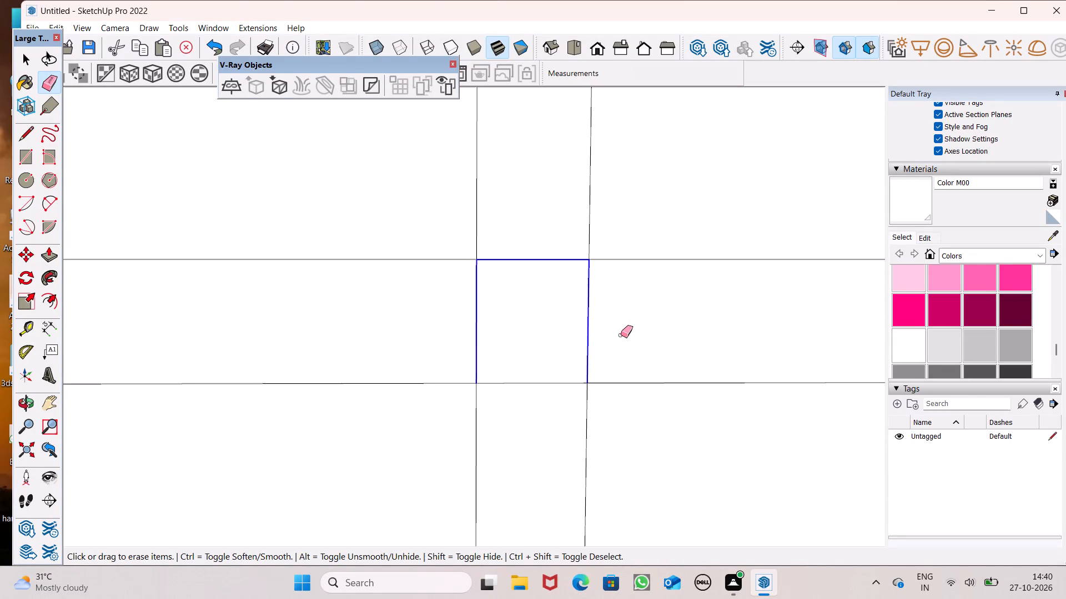
{"action": "left_click_drag", "start_coordinate": [621, 335], "coordinate": [550, 386]}
Erase the four edges inside the crossing of the third vertical strip and the third horizontal strip from the bottom.
{"action": "scroll", "coordinate": [420, 289], "scroll_direction": "up", "scroll_amount": 1}
{"action": "scroll", "coordinate": [420, 289], "scroll_direction": "down", "scroll_amount": 10}
{"action": "scroll", "coordinate": [365, 313], "scroll_direction": "down", "scroll_amount": 7}
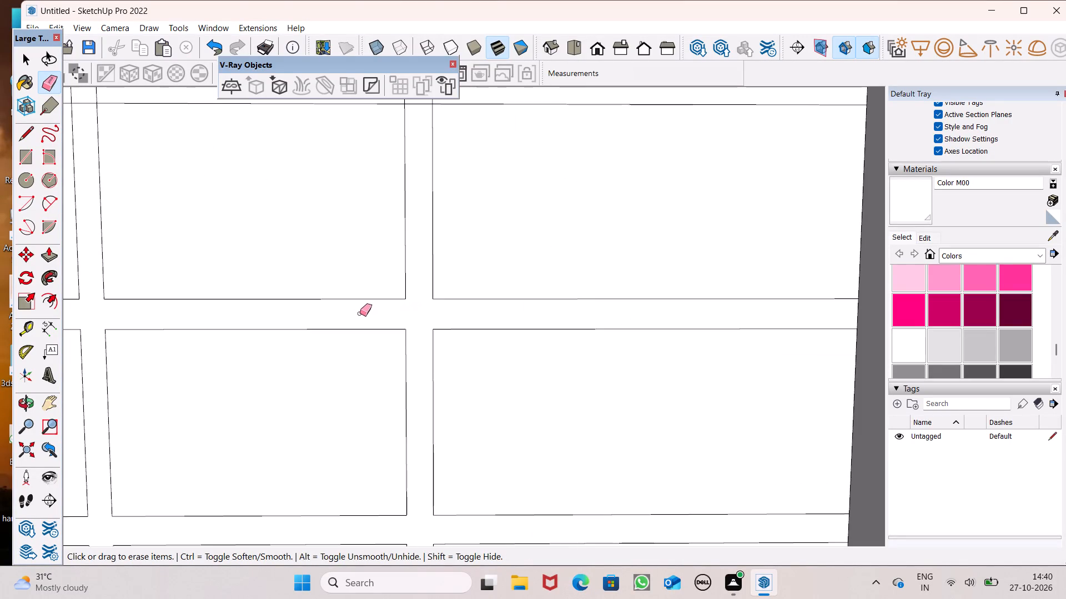
{"action": "scroll", "coordinate": [356, 314], "scroll_direction": "down", "scroll_amount": 6}
{"action": "scroll", "coordinate": [597, 319], "scroll_direction": "down", "scroll_amount": 6}
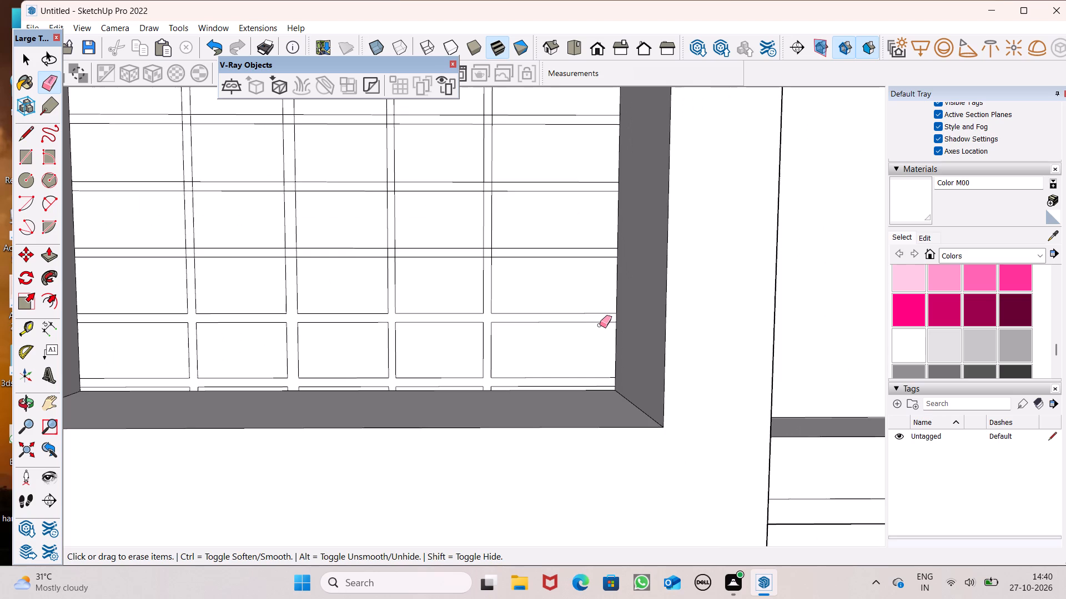
{"action": "scroll", "coordinate": [602, 329], "scroll_direction": "down", "scroll_amount": 3}
{"action": "scroll", "coordinate": [463, 271], "scroll_direction": "up", "scroll_amount": 18}
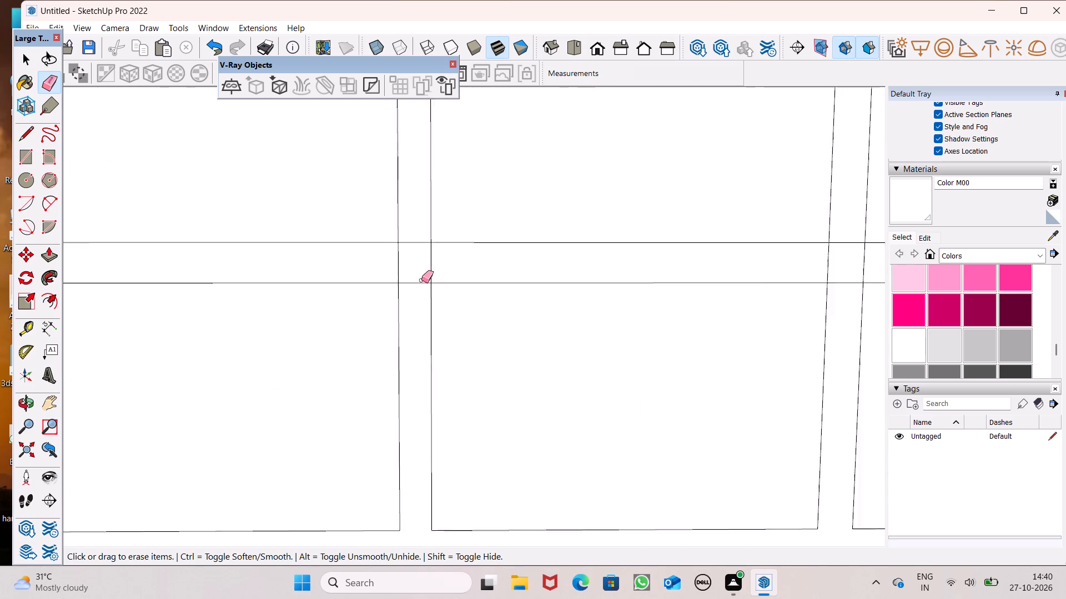
{"action": "scroll", "coordinate": [421, 280], "scroll_direction": "up", "scroll_amount": 1}
{"action": "left_click_drag", "start_coordinate": [389, 268], "coordinate": [442, 266]}
{"action": "left_click_drag", "start_coordinate": [415, 227], "coordinate": [416, 280]}
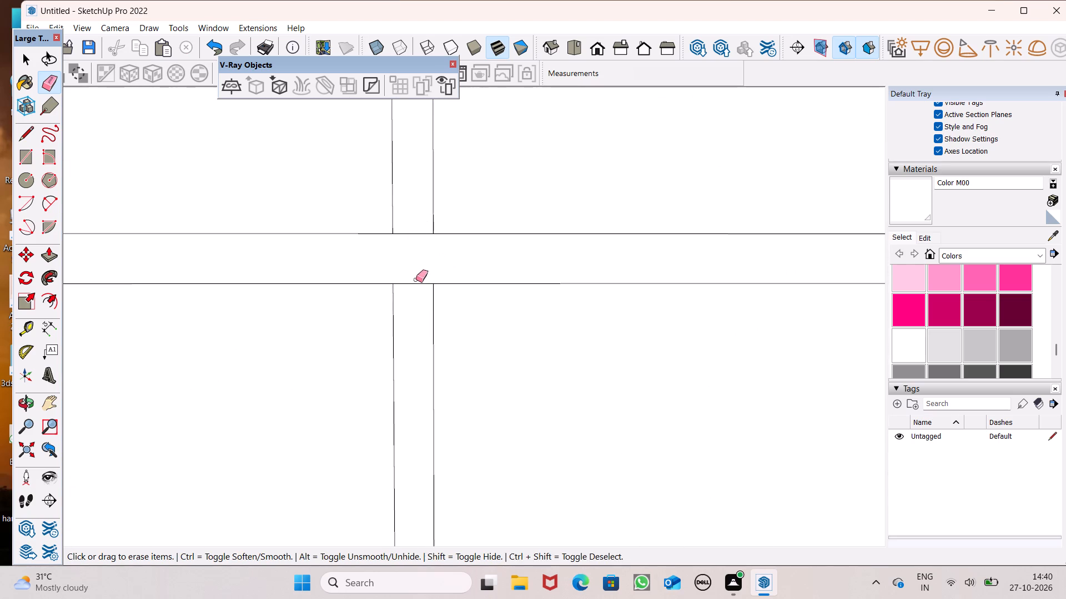
{"action": "left_click_drag", "start_coordinate": [416, 280], "coordinate": [417, 297]}
Erase the four edges inside the crossing of the fourth vertical strip and the third horizontal strip from the bottom.
{"action": "scroll", "coordinate": [375, 250], "scroll_direction": "down", "scroll_amount": 8}
{"action": "scroll", "coordinate": [635, 273], "scroll_direction": "up", "scroll_amount": 6}
{"action": "left_click_drag", "start_coordinate": [657, 246], "coordinate": [592, 258]}
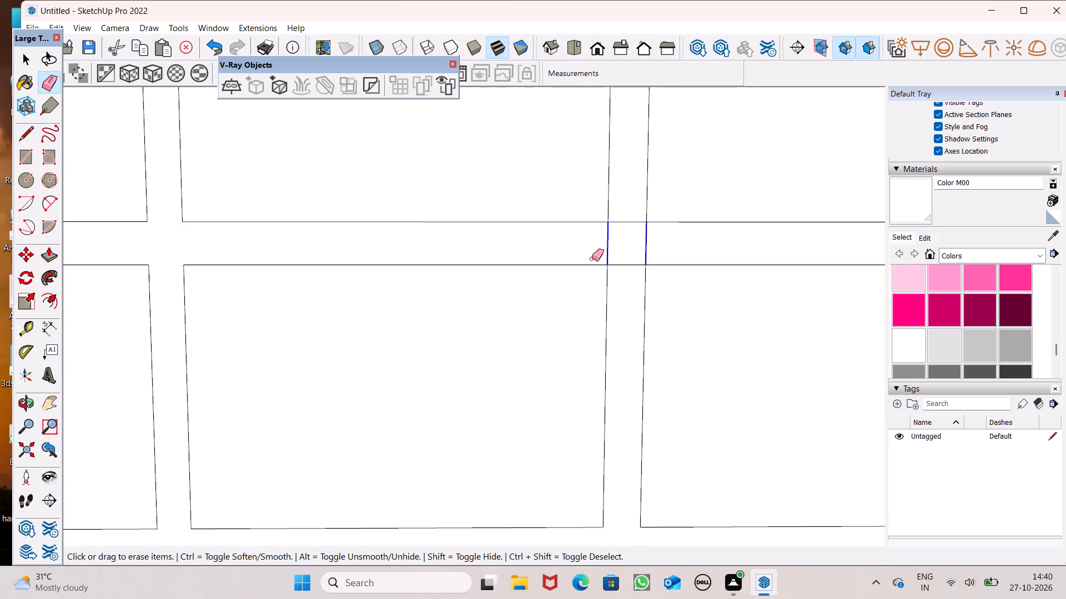
{"action": "left_click_drag", "start_coordinate": [592, 258], "coordinate": [616, 252]}
{"action": "left_click_drag", "start_coordinate": [620, 215], "coordinate": [626, 289]}
Erase the four edges inside the crossing of the fourth vertical strip and the fourth horizontal strip from the bottom.
{"action": "scroll", "coordinate": [604, 414], "scroll_direction": "down", "scroll_amount": 8}
{"action": "scroll", "coordinate": [597, 343], "scroll_direction": "down", "scroll_amount": 5}
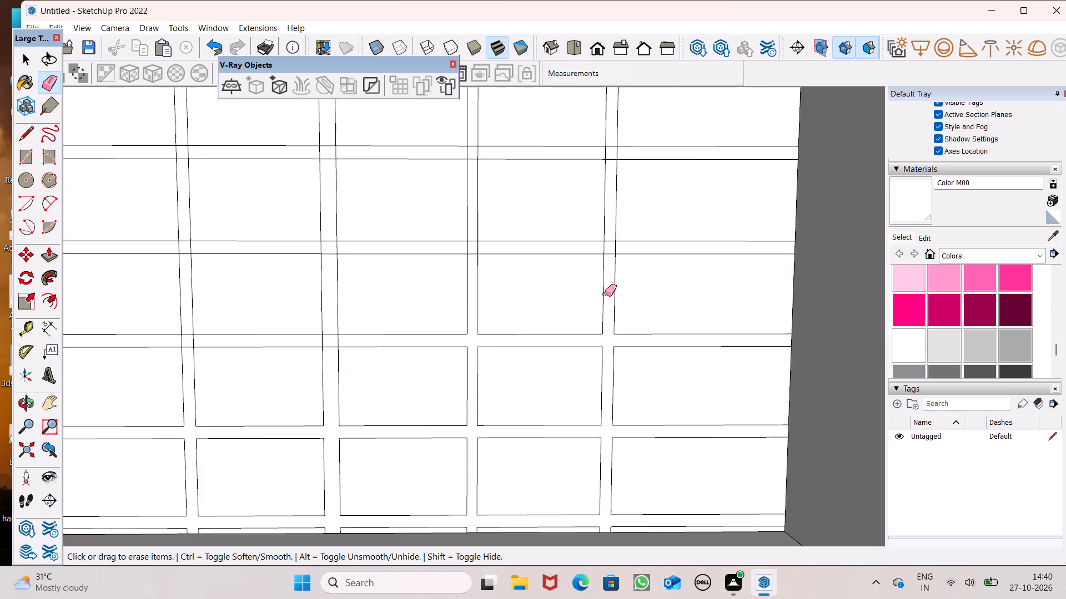
{"action": "scroll", "coordinate": [638, 229], "scroll_direction": "up", "scroll_amount": 11}
{"action": "scroll", "coordinate": [599, 311], "scroll_direction": "down", "scroll_amount": 5}
{"action": "scroll", "coordinate": [592, 195], "scroll_direction": "up", "scroll_amount": 1}
{"action": "left_click_drag", "start_coordinate": [573, 297], "coordinate": [569, 328]}
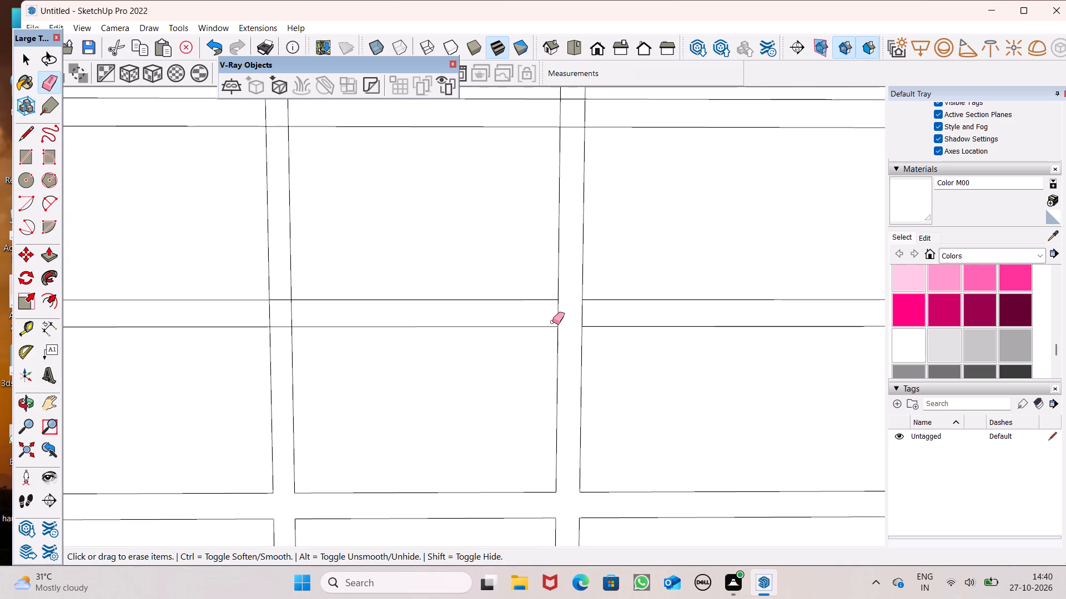
{"action": "left_click_drag", "start_coordinate": [552, 322], "coordinate": [587, 316]}
{"action": "scroll", "coordinate": [574, 234], "scroll_direction": "down", "scroll_amount": 6}
{"action": "scroll", "coordinate": [540, 136], "scroll_direction": "up", "scroll_amount": 4}
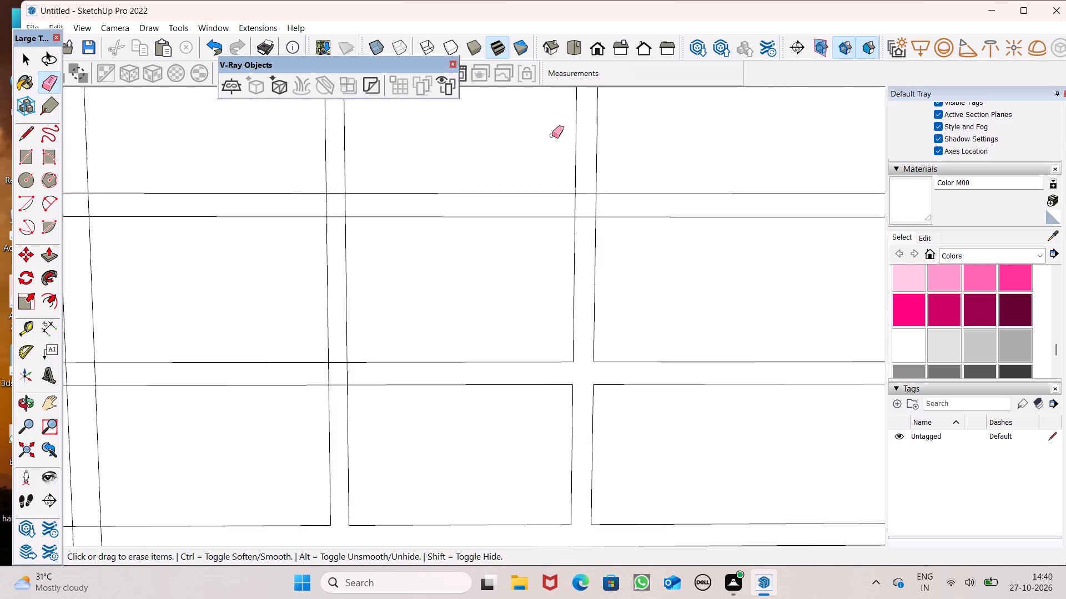
Erase the four edges inside the crossing of the fourth vertical strip and the fifth horizontal strip from the bottom.
{"action": "scroll", "coordinate": [552, 135], "scroll_direction": "up", "scroll_amount": 2}
{"action": "scroll", "coordinate": [616, 200], "scroll_direction": "up", "scroll_amount": 3}
{"action": "left_click_drag", "start_coordinate": [586, 209], "coordinate": [585, 267]}
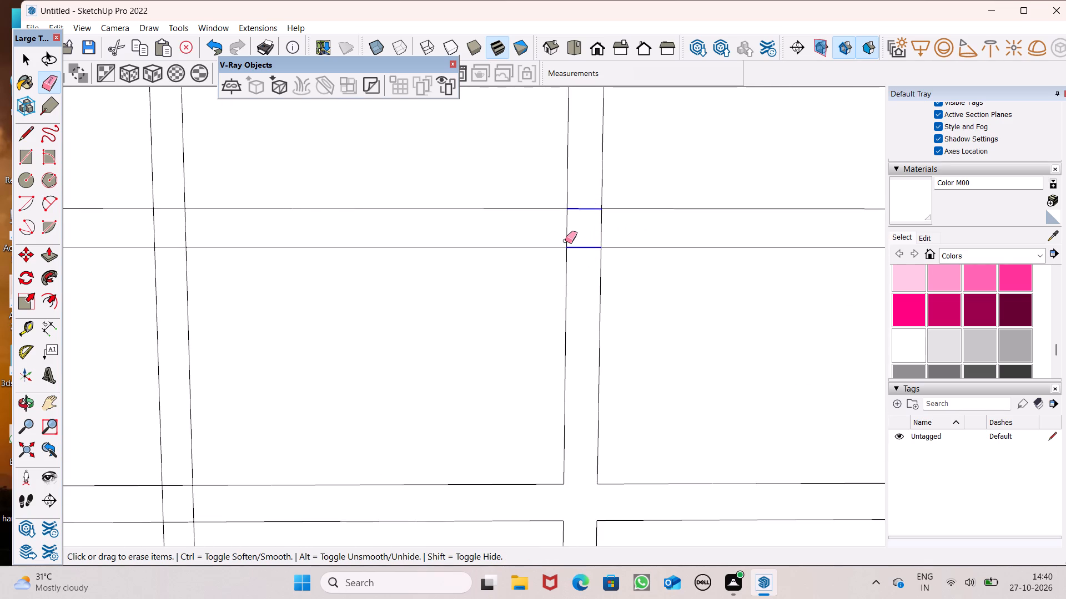
{"action": "left_click_drag", "start_coordinate": [561, 241], "coordinate": [605, 235]}
Erase the four edges inside the crossing of the third vertical strip and the fifth horizontal strip from the bottom.
{"action": "scroll", "coordinate": [706, 179], "scroll_direction": "down", "scroll_amount": 7}
{"action": "scroll", "coordinate": [403, 237], "scroll_direction": "up", "scroll_amount": 6}
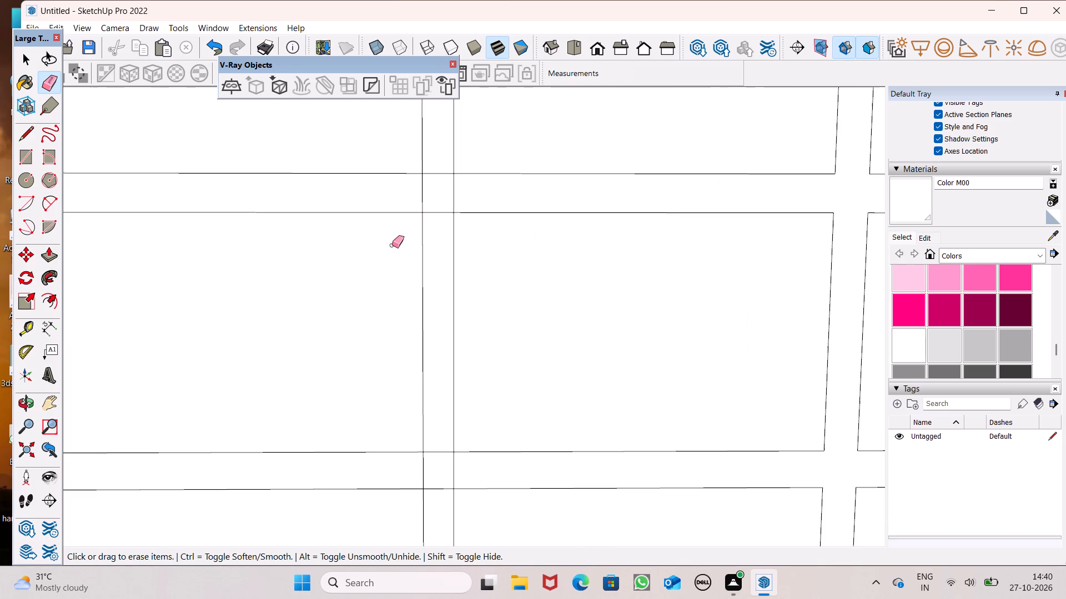
{"action": "left_click_drag", "start_coordinate": [407, 205], "coordinate": [455, 196]}
{"action": "left_click_drag", "start_coordinate": [439, 164], "coordinate": [439, 168]}
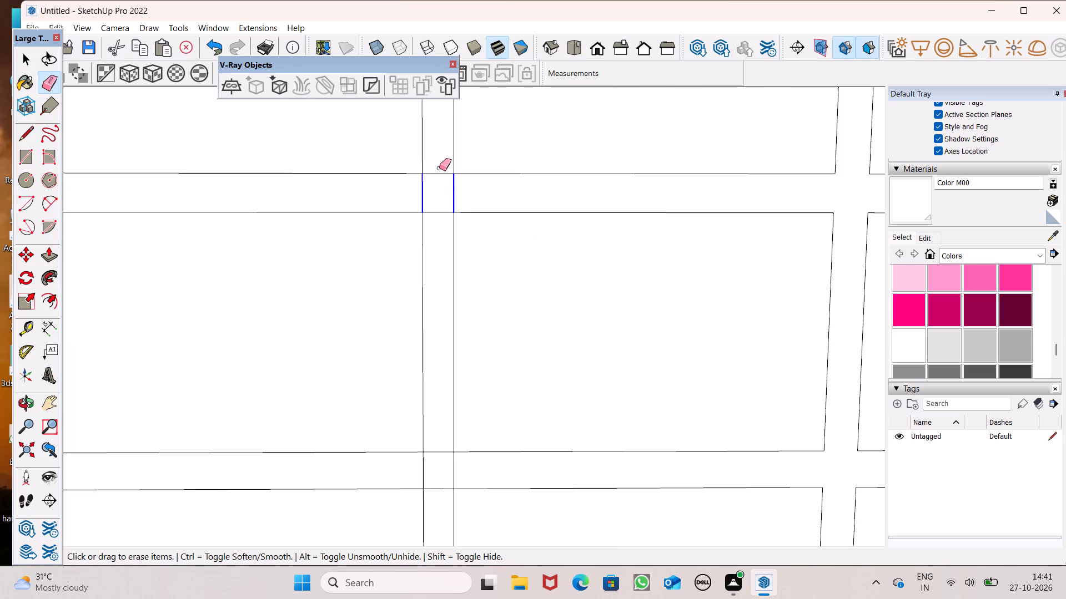
{"action": "left_click_drag", "start_coordinate": [439, 168], "coordinate": [439, 169]}
{"action": "left_click_drag", "start_coordinate": [444, 198], "coordinate": [444, 217]}
{"action": "left_click_drag", "start_coordinate": [446, 169], "coordinate": [445, 184]}
Erase the four edges inside the crossing of the third vertical strip and the fourth horizontal strip from the bottom.
{"action": "scroll", "coordinate": [481, 184], "scroll_direction": "down", "scroll_amount": 7}
{"action": "scroll", "coordinate": [476, 364], "scroll_direction": "up", "scroll_amount": 12}
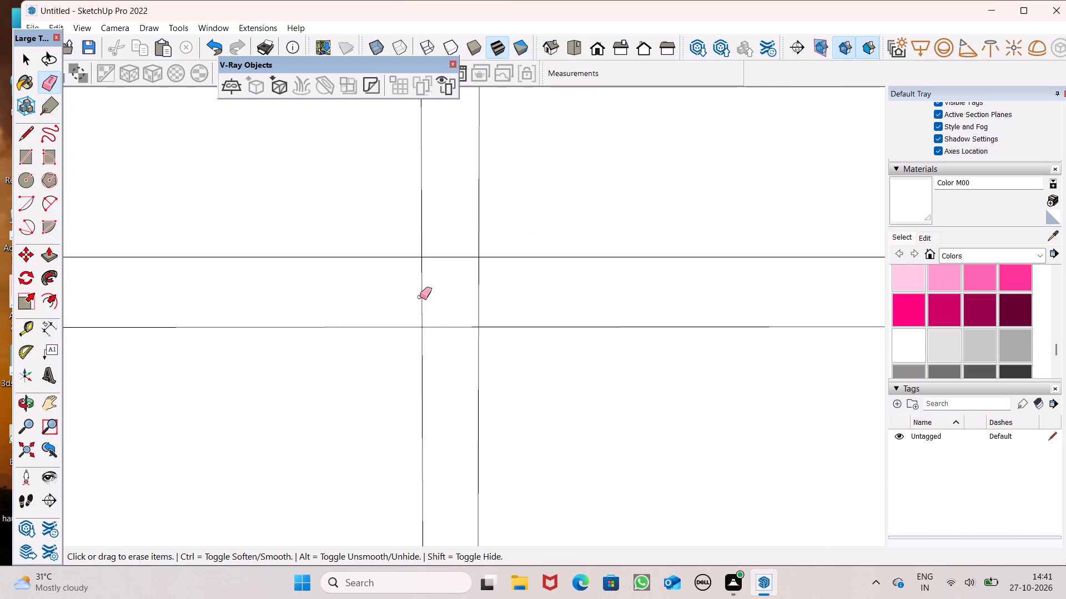
{"action": "left_click_drag", "start_coordinate": [420, 297], "coordinate": [476, 293]}
{"action": "left_click_drag", "start_coordinate": [457, 243], "coordinate": [483, 299]}
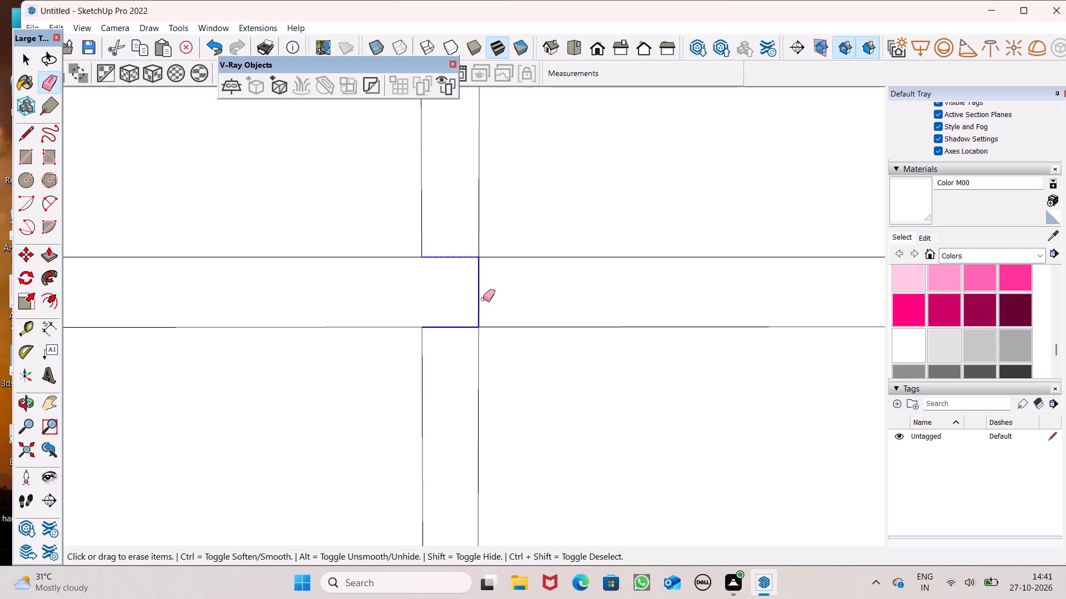
{"action": "left_click_drag", "start_coordinate": [483, 299], "coordinate": [487, 297]}
Erase the four edges inside the crossing of the second vertical strip and the third horizontal strip from the bottom.
{"action": "scroll", "coordinate": [531, 260], "scroll_direction": "down", "scroll_amount": 11}
{"action": "scroll", "coordinate": [576, 258], "scroll_direction": "down", "scroll_amount": 7}
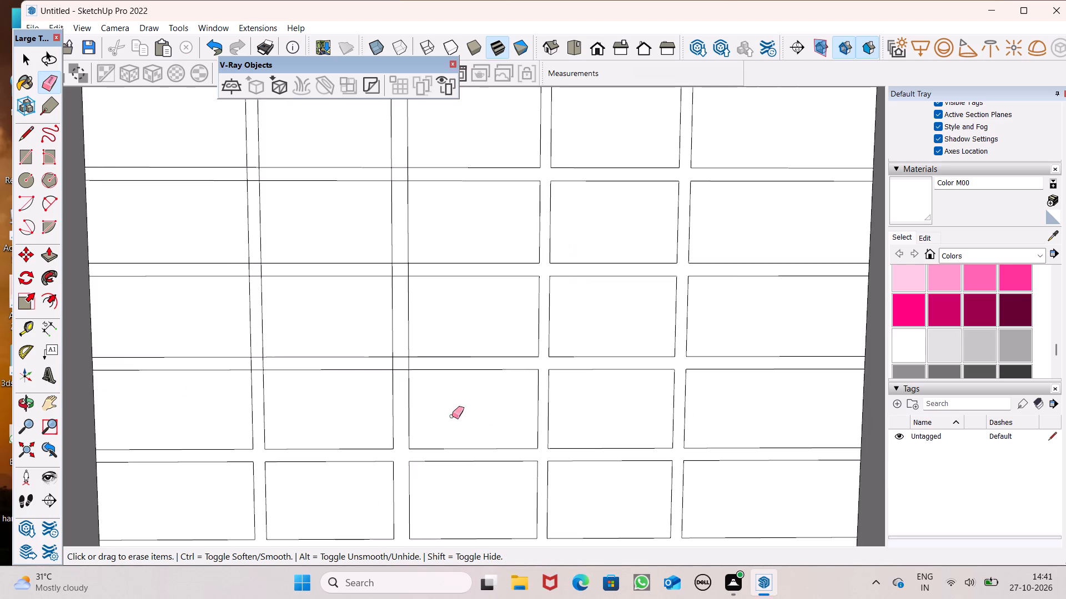
{"action": "scroll", "coordinate": [421, 410], "scroll_direction": "up", "scroll_amount": 6}
{"action": "scroll", "coordinate": [370, 356], "scroll_direction": "up", "scroll_amount": 12}
{"action": "left_click_drag", "start_coordinate": [379, 300], "coordinate": [501, 296]}
{"action": "left_click_drag", "start_coordinate": [438, 230], "coordinate": [450, 360]}
Erase the four edges inside the crossing of the second vertical strip and the fourth horizontal strip from the bottom.
{"action": "scroll", "coordinate": [471, 377], "scroll_direction": "down", "scroll_amount": 8}
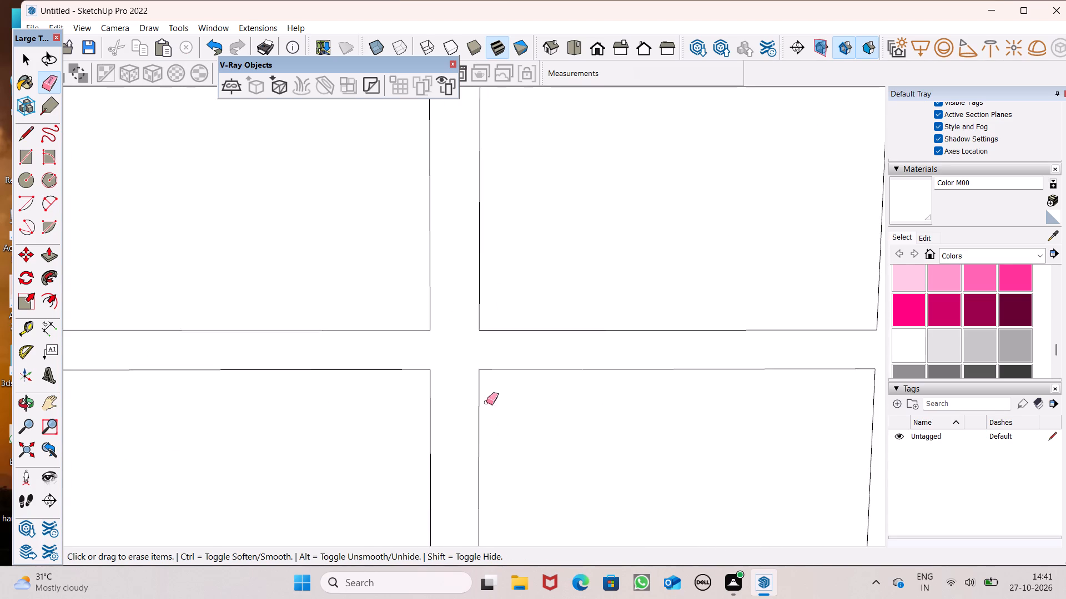
{"action": "scroll", "coordinate": [486, 402], "scroll_direction": "down", "scroll_amount": 6}
{"action": "scroll", "coordinate": [484, 427], "scroll_direction": "up", "scroll_amount": 1}
{"action": "scroll", "coordinate": [448, 214], "scroll_direction": "up", "scroll_amount": 6}
{"action": "left_click_drag", "start_coordinate": [462, 163], "coordinate": [466, 206]}
{"action": "left_click_drag", "start_coordinate": [431, 195], "coordinate": [492, 217]}
Erase the four edges inside the crossing of the first vertical strip and the third horizontal strip from the bottom.
{"action": "scroll", "coordinate": [479, 175], "scroll_direction": "down", "scroll_amount": 6}
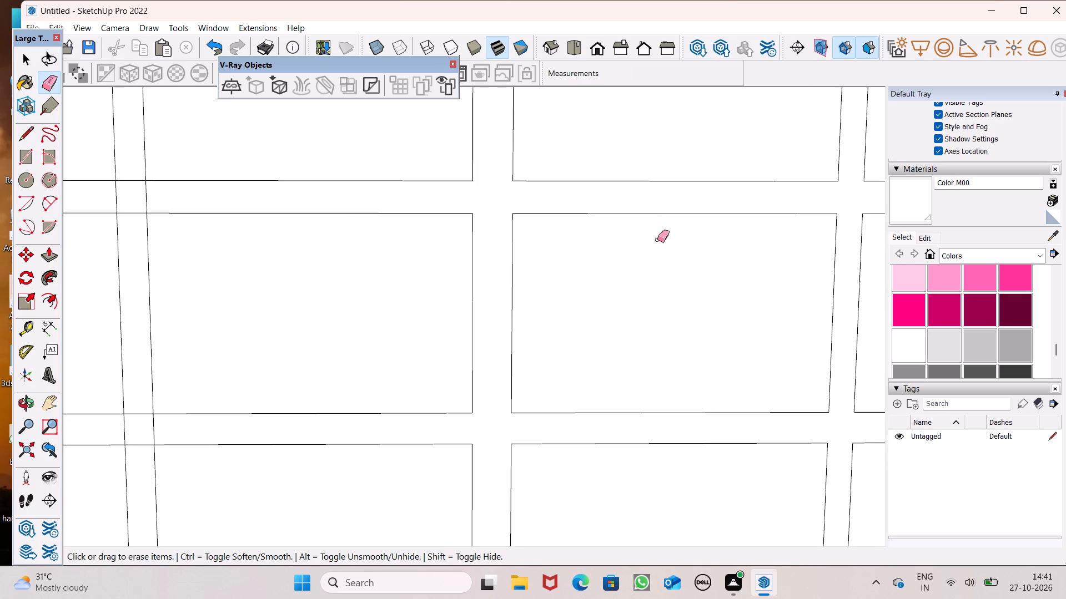
{"action": "scroll", "coordinate": [657, 240], "scroll_direction": "down", "scroll_amount": 10}
{"action": "scroll", "coordinate": [491, 257], "scroll_direction": "up", "scroll_amount": 6}
{"action": "scroll", "coordinate": [478, 347], "scroll_direction": "up", "scroll_amount": 5}
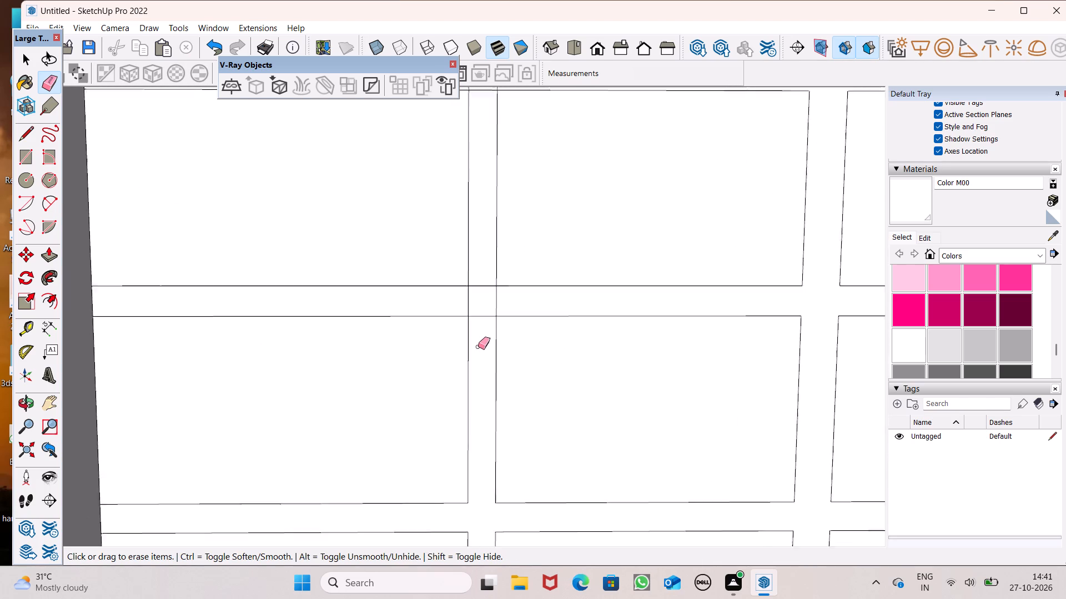
{"action": "scroll", "coordinate": [478, 347], "scroll_direction": "up", "scroll_amount": 2}
{"action": "left_click_drag", "start_coordinate": [464, 299], "coordinate": [489, 324]}
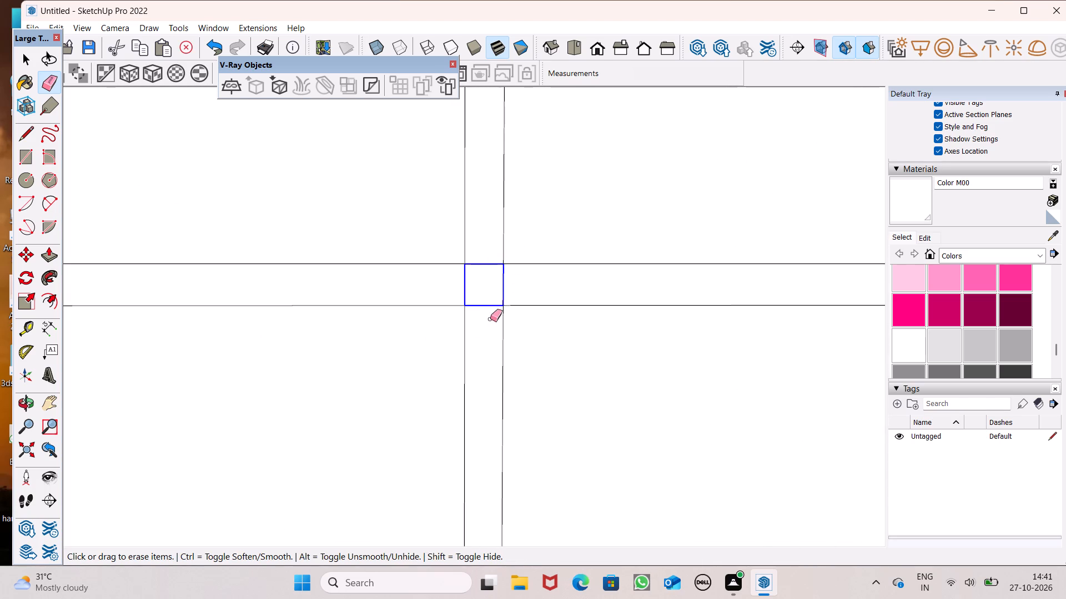
Erase the four edges inside the crossing of the first vertical strip and the fourth horizontal strip from the bottom.
{"action": "scroll", "coordinate": [472, 378], "scroll_direction": "down", "scroll_amount": 7}
{"action": "scroll", "coordinate": [460, 427], "scroll_direction": "down", "scroll_amount": 6}
{"action": "scroll", "coordinate": [526, 218], "scroll_direction": "up", "scroll_amount": 6}
{"action": "scroll", "coordinate": [449, 319], "scroll_direction": "up", "scroll_amount": 7}
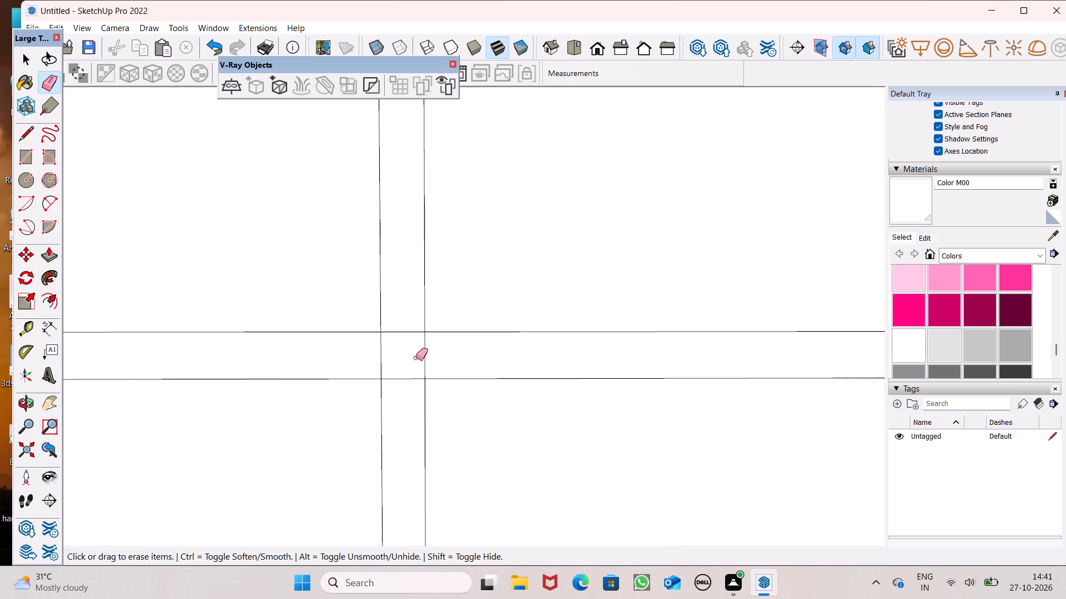
{"action": "left_click_drag", "start_coordinate": [414, 324], "coordinate": [410, 380]}
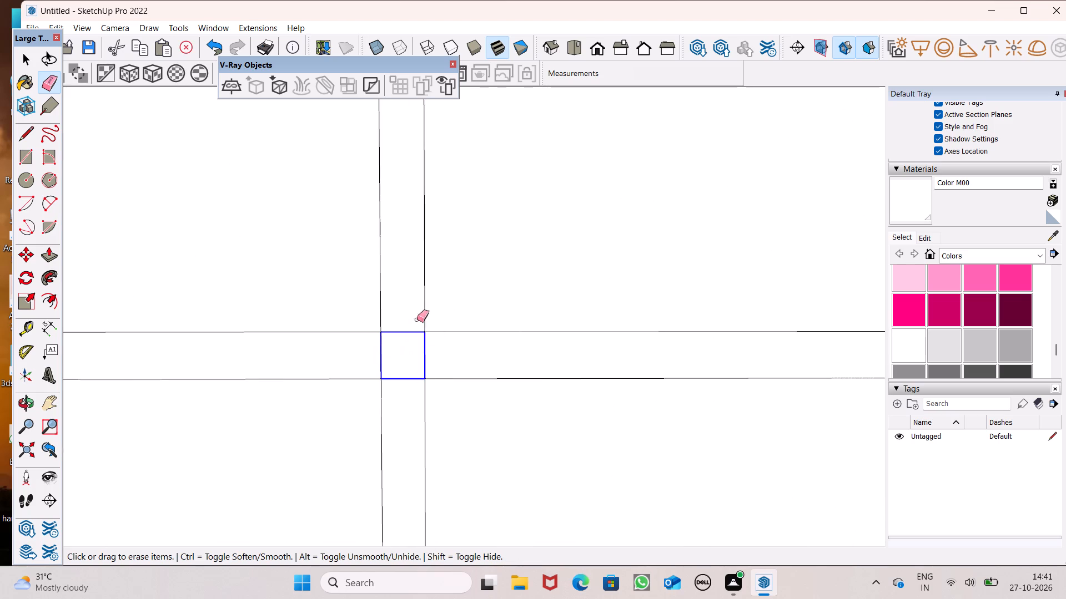
Erase the four edges inside the crossing of the first vertical strip and the fifth horizontal strip from the bottom.
{"action": "scroll", "coordinate": [409, 295], "scroll_direction": "down", "scroll_amount": 6}
{"action": "scroll", "coordinate": [415, 179], "scroll_direction": "up", "scroll_amount": 6}
{"action": "left_click_drag", "start_coordinate": [380, 124], "coordinate": [349, 163]}
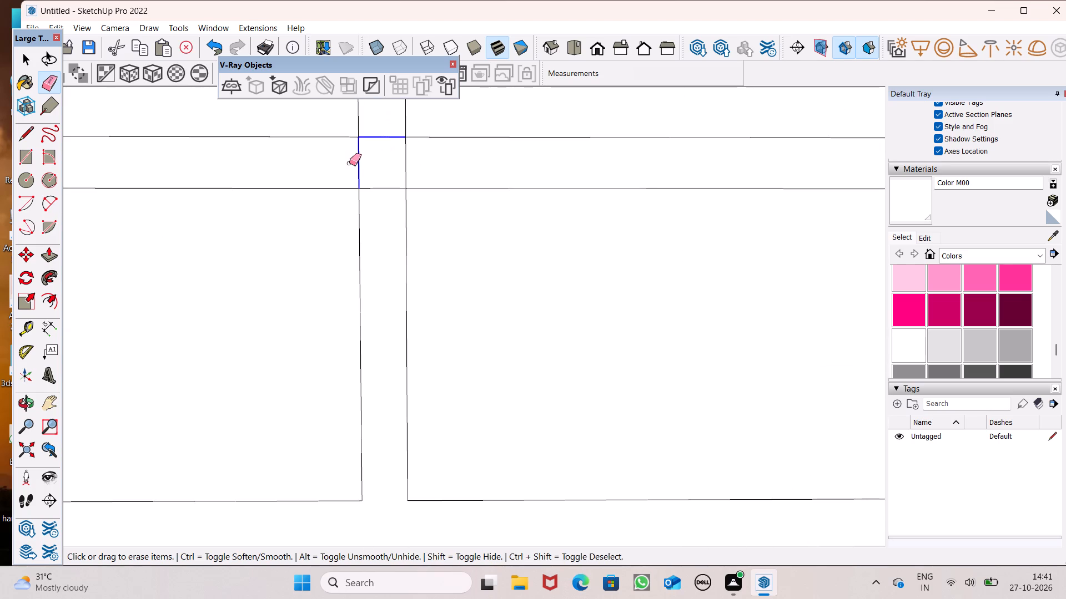
{"action": "left_click_drag", "start_coordinate": [349, 163], "coordinate": [413, 175]}
Erase the four edges inside the crossing of the second vertical strip and the fifth horizontal strip from the bottom.
{"action": "scroll", "coordinate": [342, 268], "scroll_direction": "down", "scroll_amount": 3}
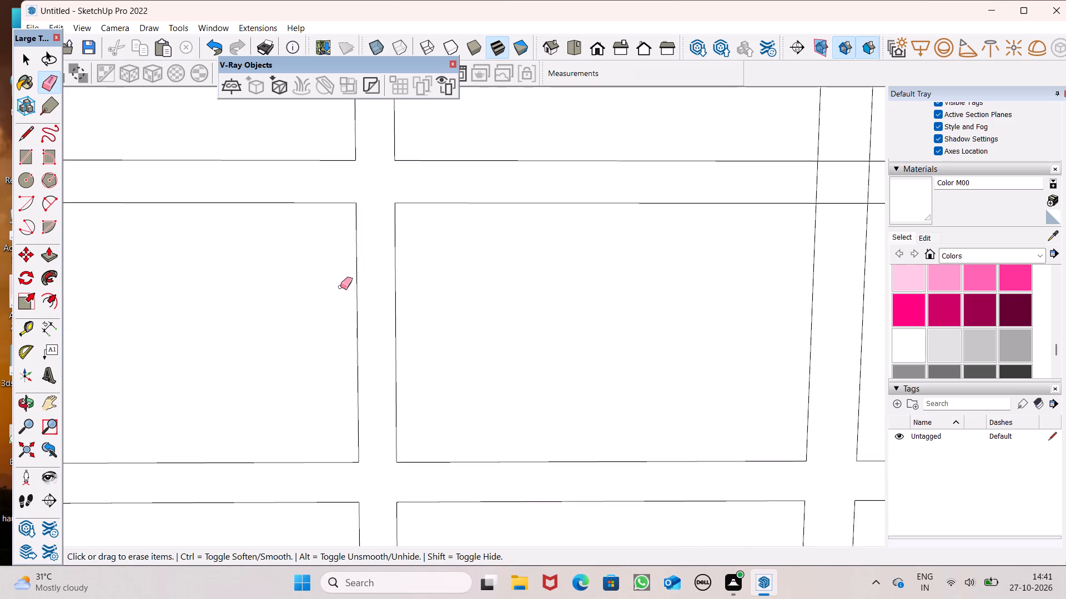
{"action": "scroll", "coordinate": [340, 287], "scroll_direction": "down", "scroll_amount": 3}
{"action": "scroll", "coordinate": [364, 333], "scroll_direction": "down", "scroll_amount": 8}
{"action": "scroll", "coordinate": [502, 281], "scroll_direction": "up", "scroll_amount": 7}
{"action": "scroll", "coordinate": [553, 281], "scroll_direction": "up", "scroll_amount": 4}
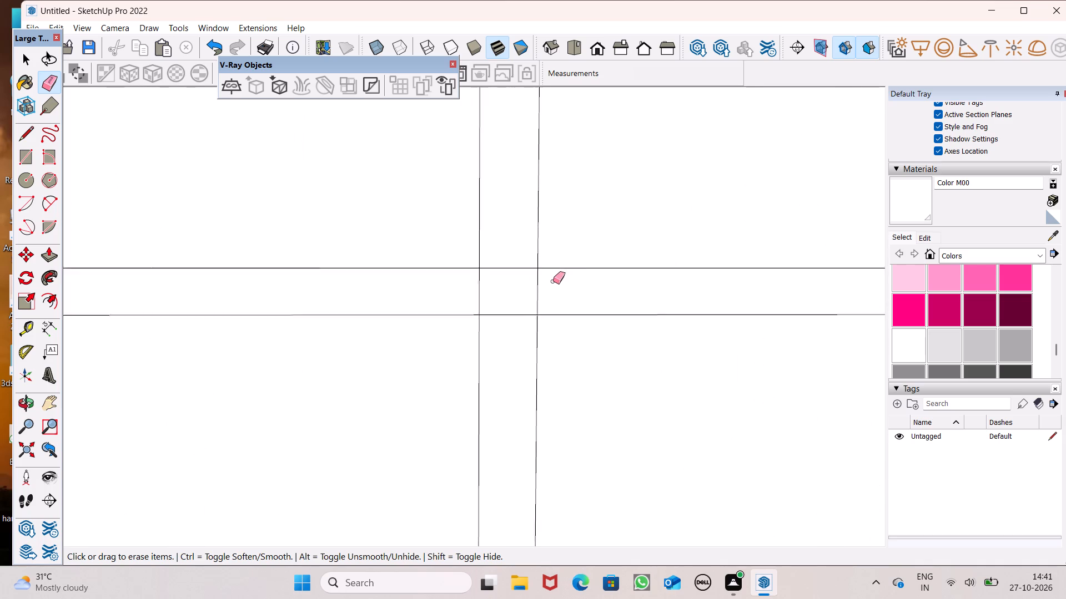
{"action": "scroll", "coordinate": [553, 281], "scroll_direction": "up", "scroll_amount": 2}
{"action": "left_click_drag", "start_coordinate": [552, 291], "coordinate": [505, 343]}
Erase the four edges inside the crossing of the first vertical strip and the sixth horizontal strip from the bottom.
{"action": "scroll", "coordinate": [493, 459], "scroll_direction": "down", "scroll_amount": 9}
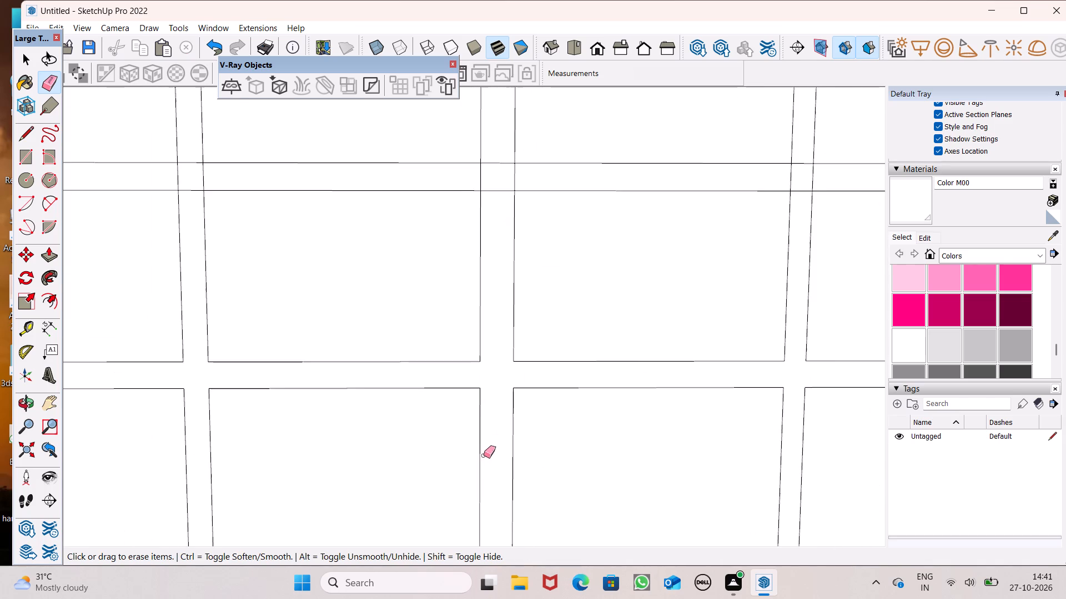
{"action": "scroll", "coordinate": [595, 273], "scroll_direction": "down", "scroll_amount": 6}
{"action": "scroll", "coordinate": [498, 228], "scroll_direction": "up", "scroll_amount": 7}
{"action": "scroll", "coordinate": [298, 205], "scroll_direction": "up", "scroll_amount": 7}
{"action": "left_click_drag", "start_coordinate": [293, 212], "coordinate": [285, 273]}
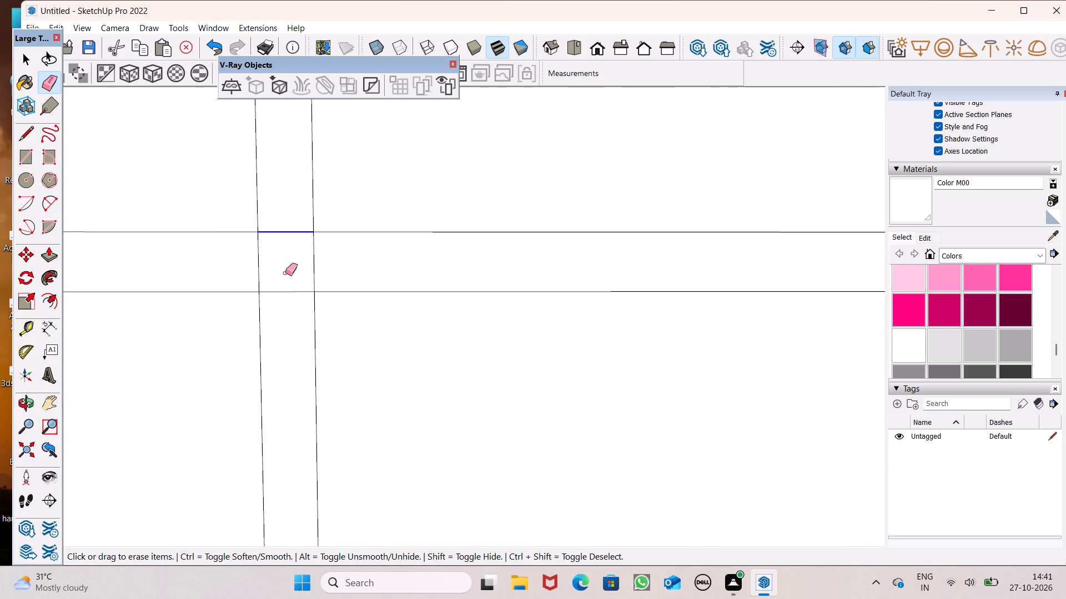
{"action": "left_click_drag", "start_coordinate": [285, 273], "coordinate": [286, 292]}
Erase the four edges inside the crossing of the second vertical strip and the sixth horizontal strip from the bottom.
{"action": "scroll", "coordinate": [245, 252], "scroll_direction": "down", "scroll_amount": 9}
{"action": "scroll", "coordinate": [530, 256], "scroll_direction": "up", "scroll_amount": 3}
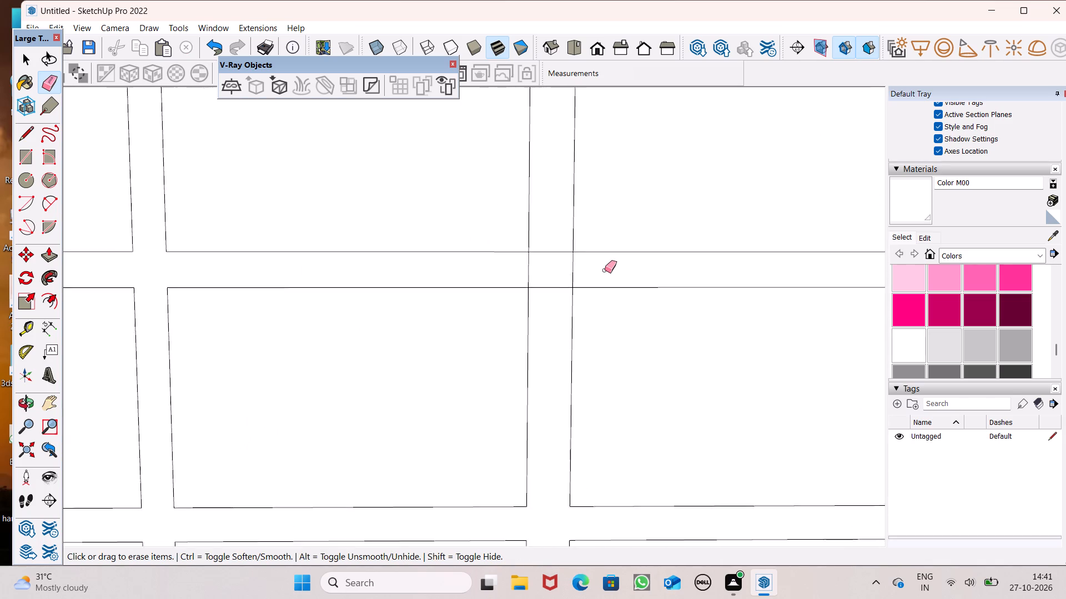
{"action": "scroll", "coordinate": [605, 270], "scroll_direction": "up", "scroll_amount": 10}
{"action": "left_click_drag", "start_coordinate": [556, 268], "coordinate": [436, 263]}
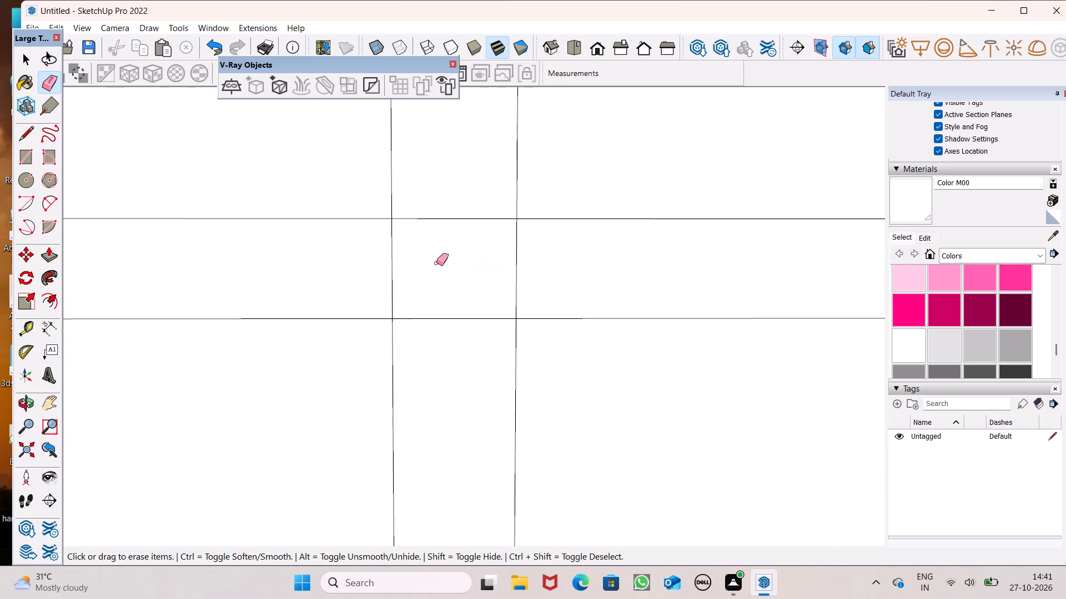
{"action": "left_click_drag", "start_coordinate": [436, 263], "coordinate": [428, 338]}
{"action": "left_click_drag", "start_coordinate": [444, 304], "coordinate": [446, 329]}
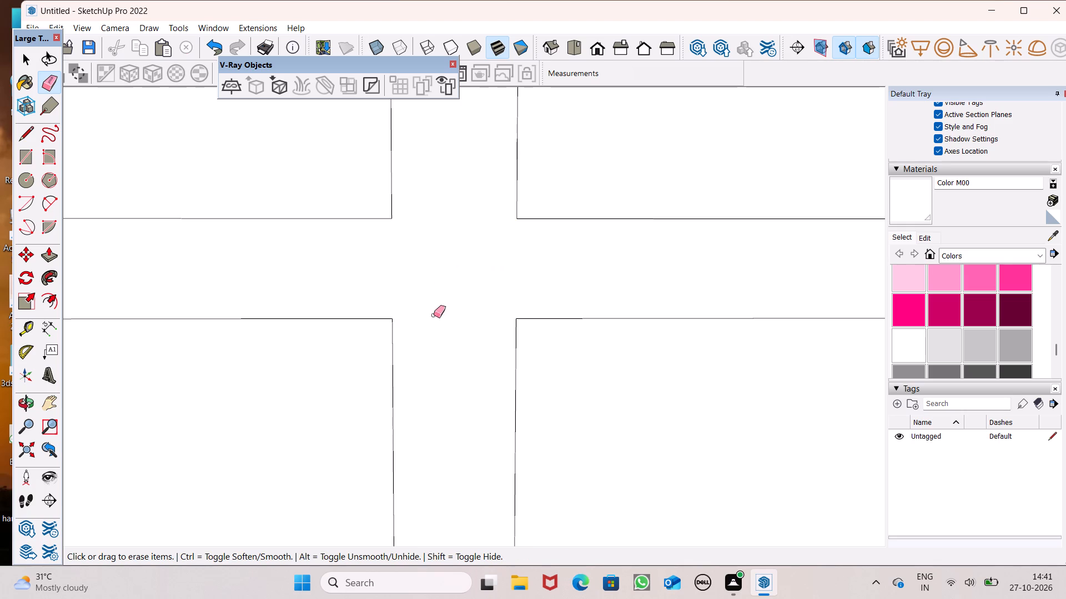
Erase the four edges inside the crossing of the third vertical strip and the sixth horizontal strip from the bottom.
{"action": "scroll", "coordinate": [354, 257], "scroll_direction": "down", "scroll_amount": 7}
{"action": "scroll", "coordinate": [327, 328], "scroll_direction": "down", "scroll_amount": 10}
{"action": "scroll", "coordinate": [537, 322], "scroll_direction": "up", "scroll_amount": 5}
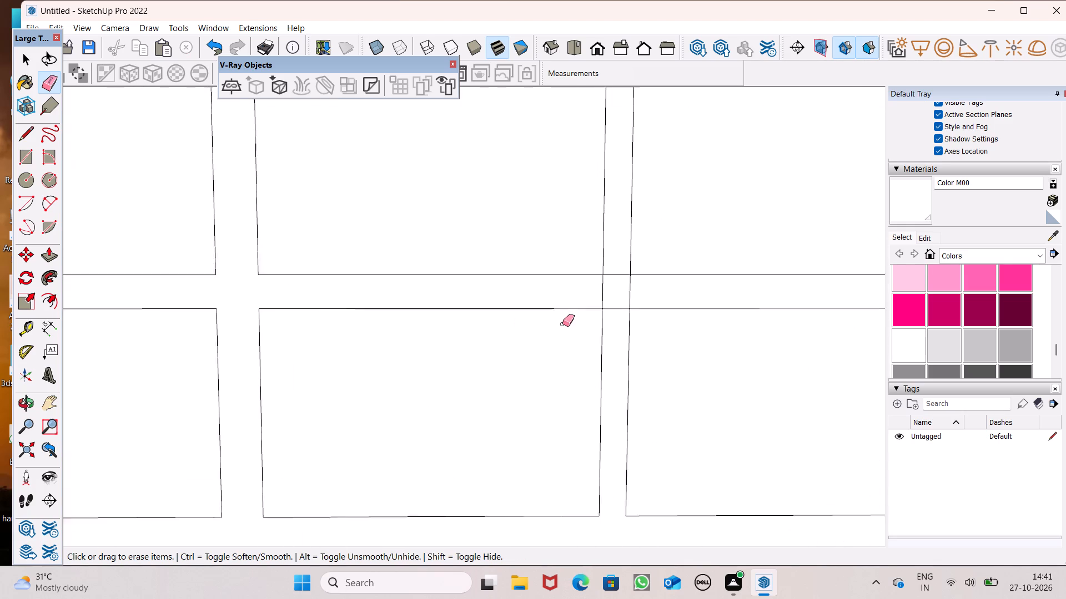
{"action": "scroll", "coordinate": [562, 324], "scroll_direction": "up", "scroll_amount": 8}
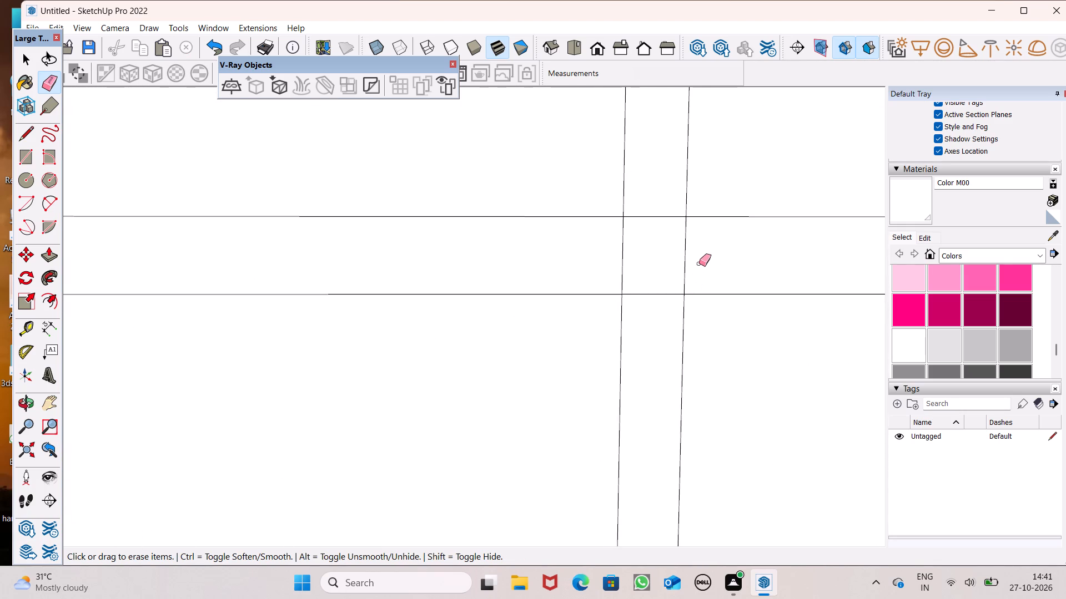
{"action": "left_click_drag", "start_coordinate": [699, 263], "coordinate": [648, 308]}
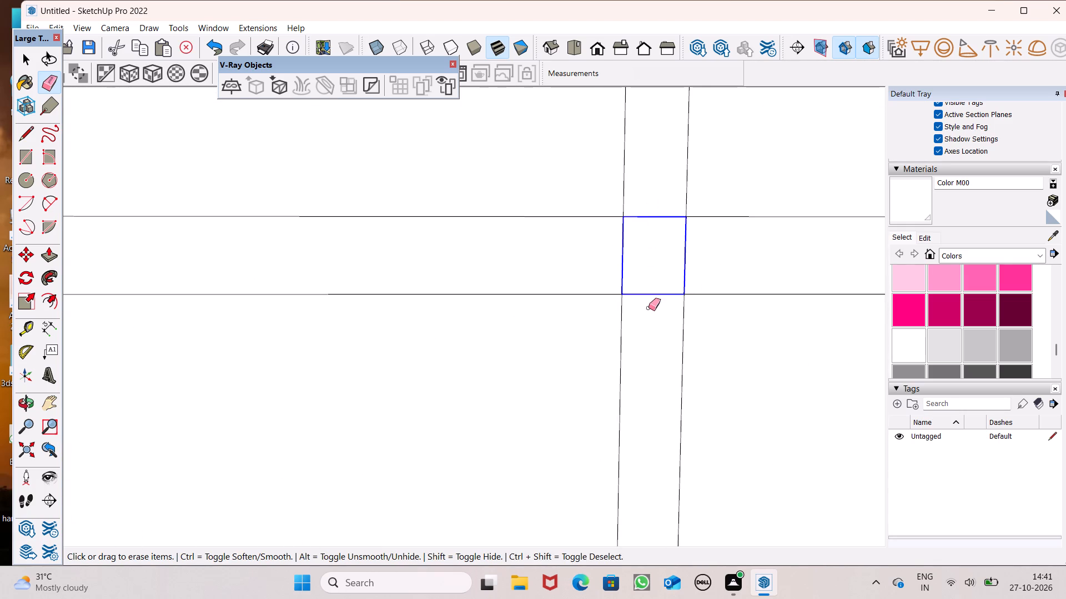
{"action": "left_click_drag", "start_coordinate": [648, 308], "coordinate": [646, 308]}
Erase the four edges inside the crossing of the fourth vertical strip and the sixth horizontal strip from the bottom.
{"action": "scroll", "coordinate": [459, 282], "scroll_direction": "down", "scroll_amount": 14}
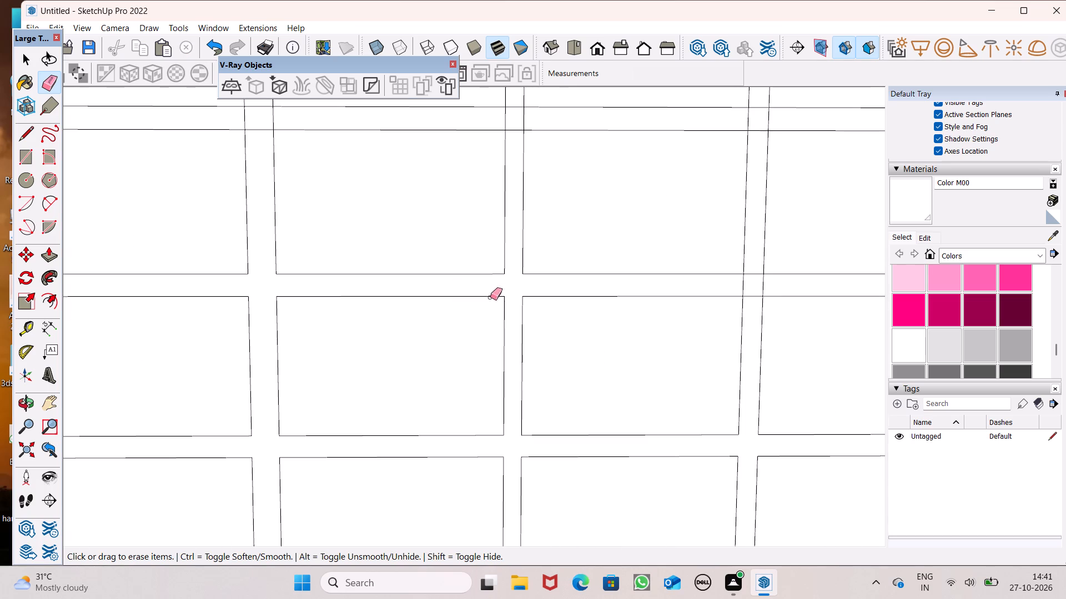
{"action": "scroll", "coordinate": [763, 301], "scroll_direction": "up", "scroll_amount": 13}
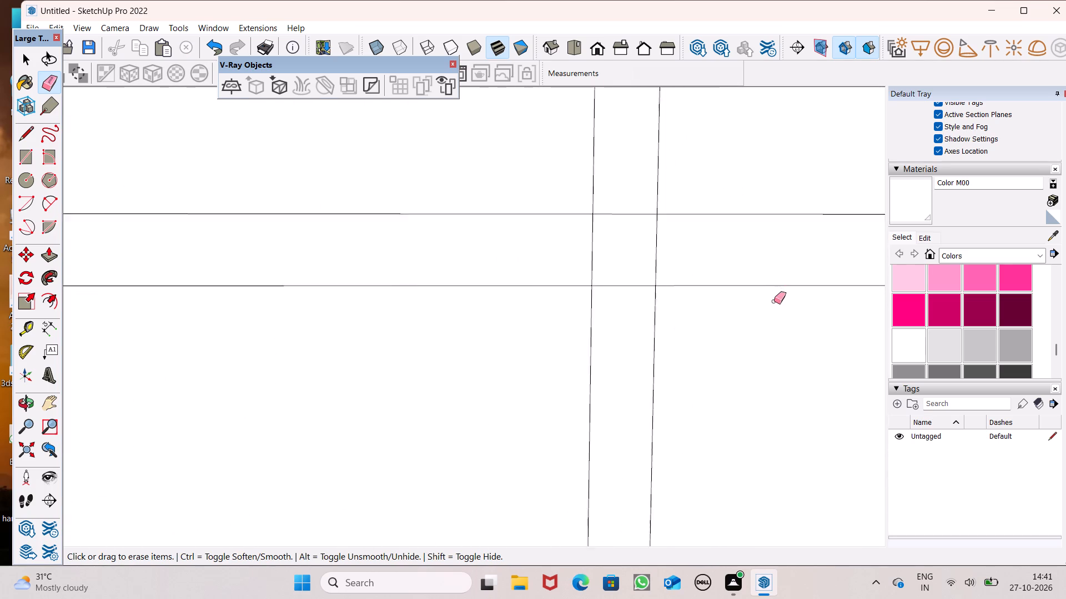
{"action": "scroll", "coordinate": [774, 301], "scroll_direction": "up", "scroll_amount": 5}
{"action": "left_click_drag", "start_coordinate": [555, 147], "coordinate": [479, 212]}
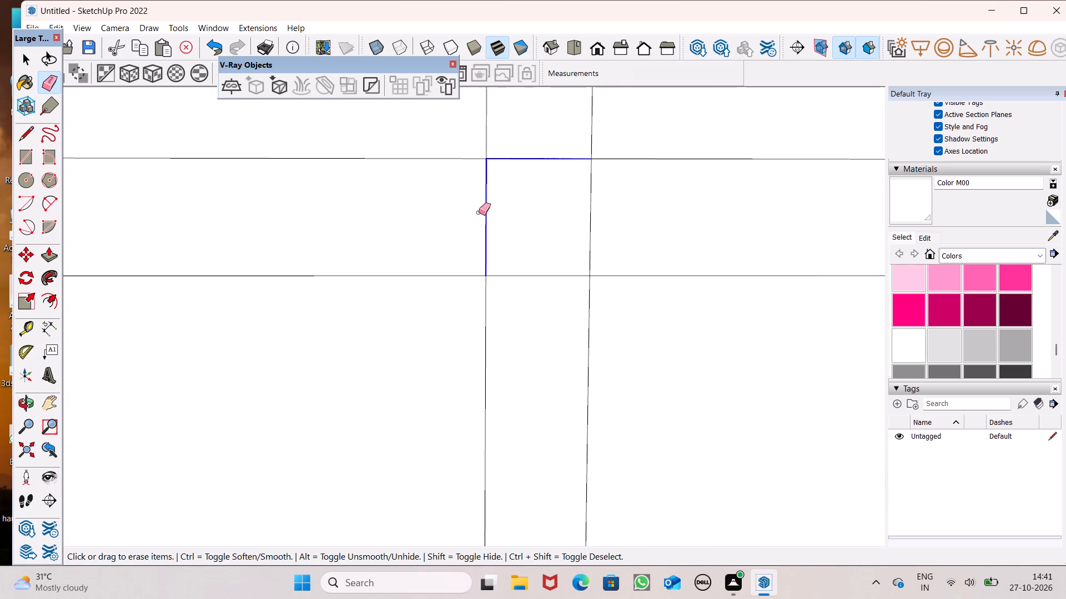
{"action": "left_click_drag", "start_coordinate": [479, 212], "coordinate": [549, 288]}
Erase the four edges inside the crossings of the first and second vertical strips with the eighth horizontal strip from the bottom.
{"action": "scroll", "coordinate": [552, 295], "scroll_direction": "down", "scroll_amount": 4}
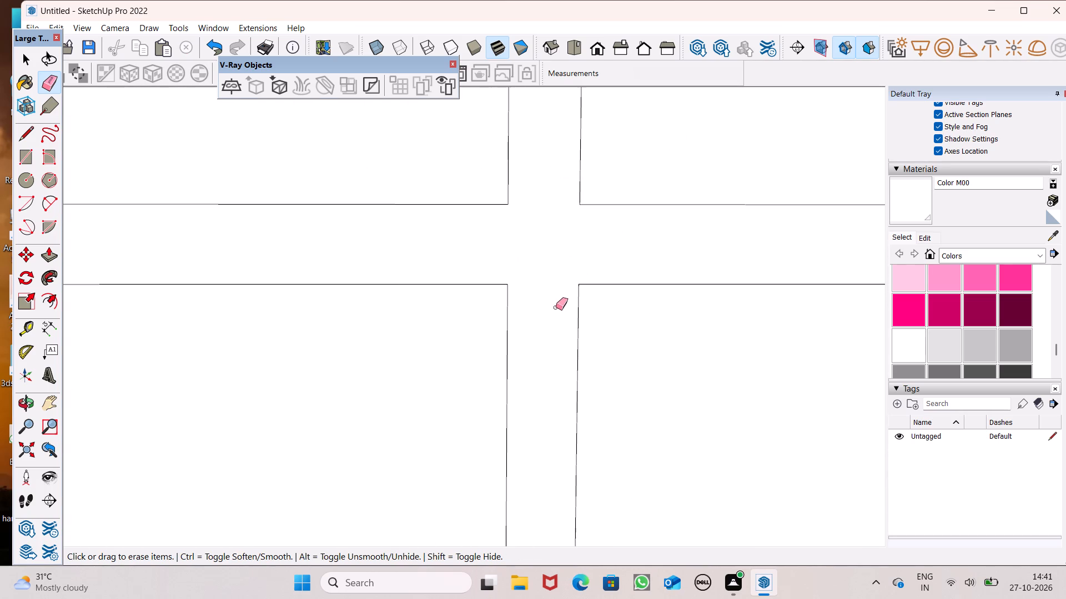
{"action": "scroll", "coordinate": [559, 356], "scroll_direction": "down", "scroll_amount": 8}
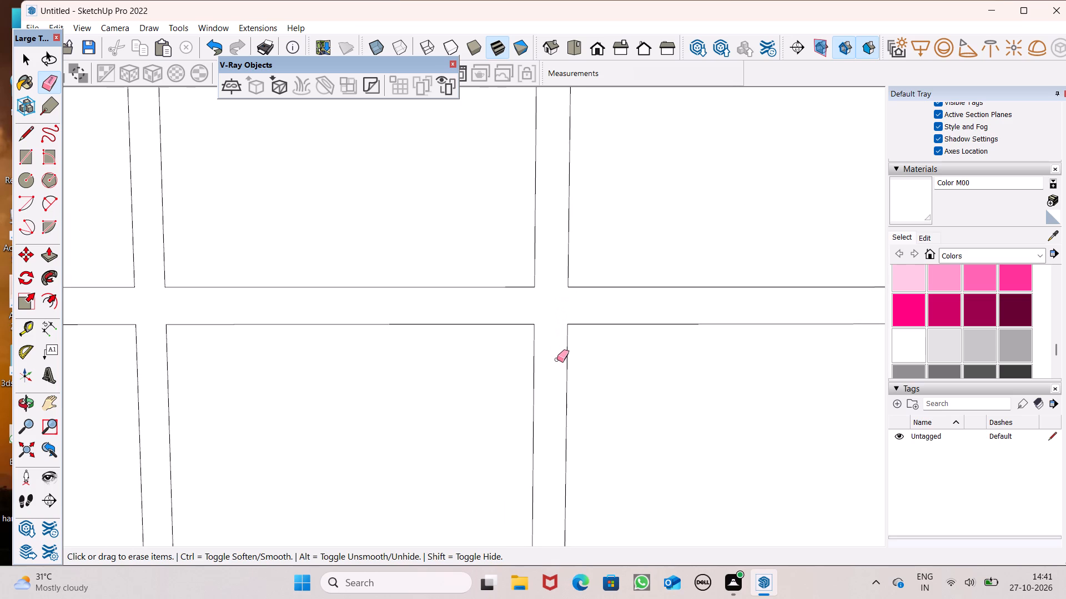
{"action": "scroll", "coordinate": [590, 288], "scroll_direction": "down", "scroll_amount": 9}
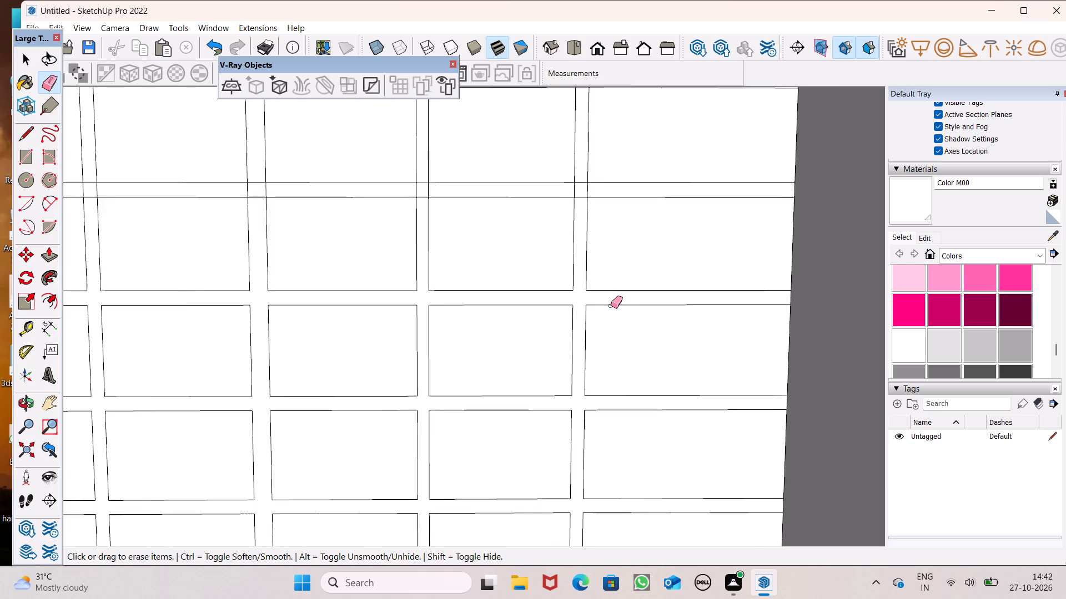
{"action": "scroll", "coordinate": [611, 306], "scroll_direction": "down", "scroll_amount": 8}
{"action": "scroll", "coordinate": [390, 195], "scroll_direction": "up", "scroll_amount": 13}
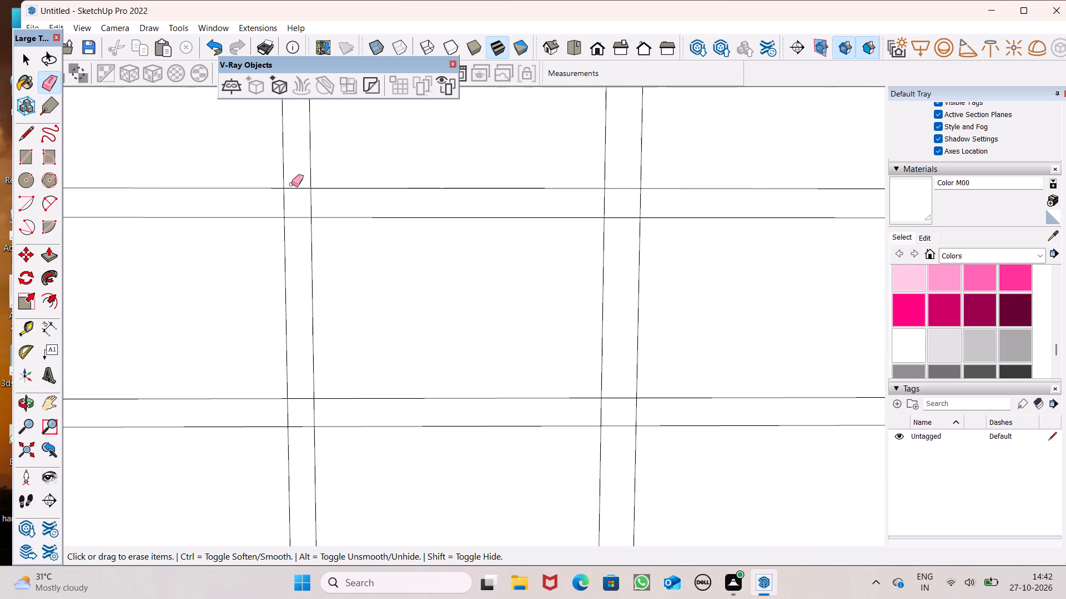
{"action": "left_click_drag", "start_coordinate": [291, 184], "coordinate": [301, 220]}
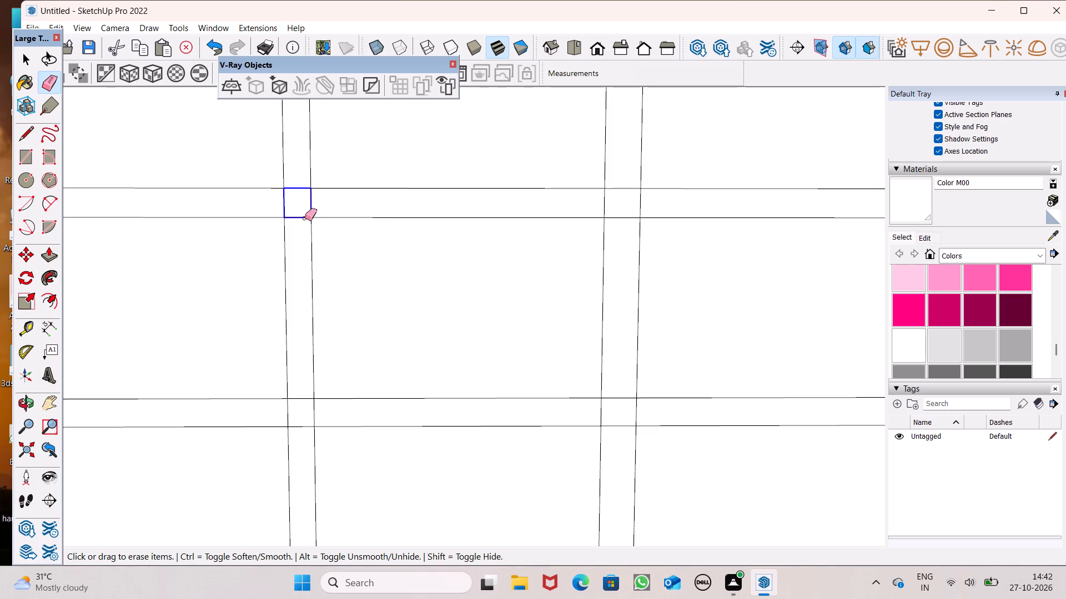
{"action": "scroll", "coordinate": [621, 186], "scroll_direction": "up", "scroll_amount": 6}
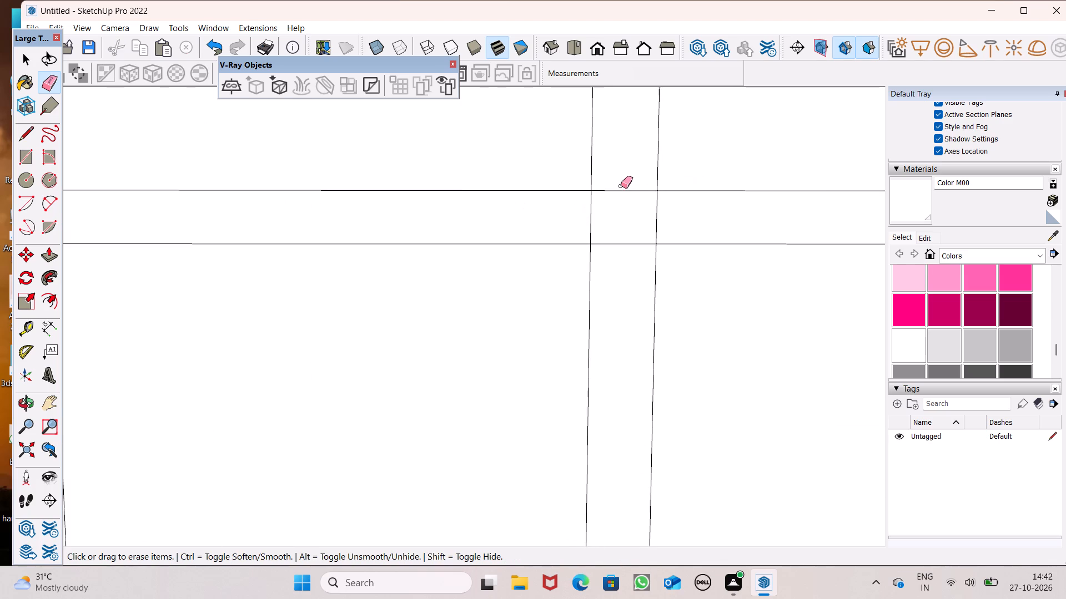
{"action": "left_click_drag", "start_coordinate": [621, 186], "coordinate": [625, 247]}
Erase the four edges inside the crossing of the first vertical strip and the seventh horizontal strip from the bottom.
{"action": "scroll", "coordinate": [590, 149], "scroll_direction": "down", "scroll_amount": 9}
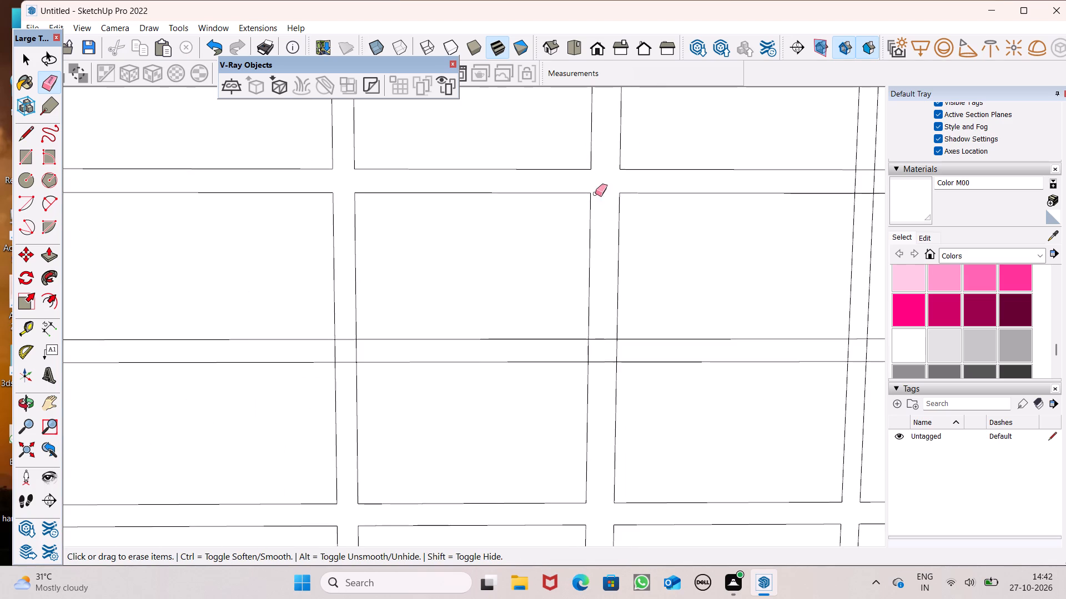
{"action": "scroll", "coordinate": [488, 364], "scroll_direction": "up", "scroll_amount": 6}
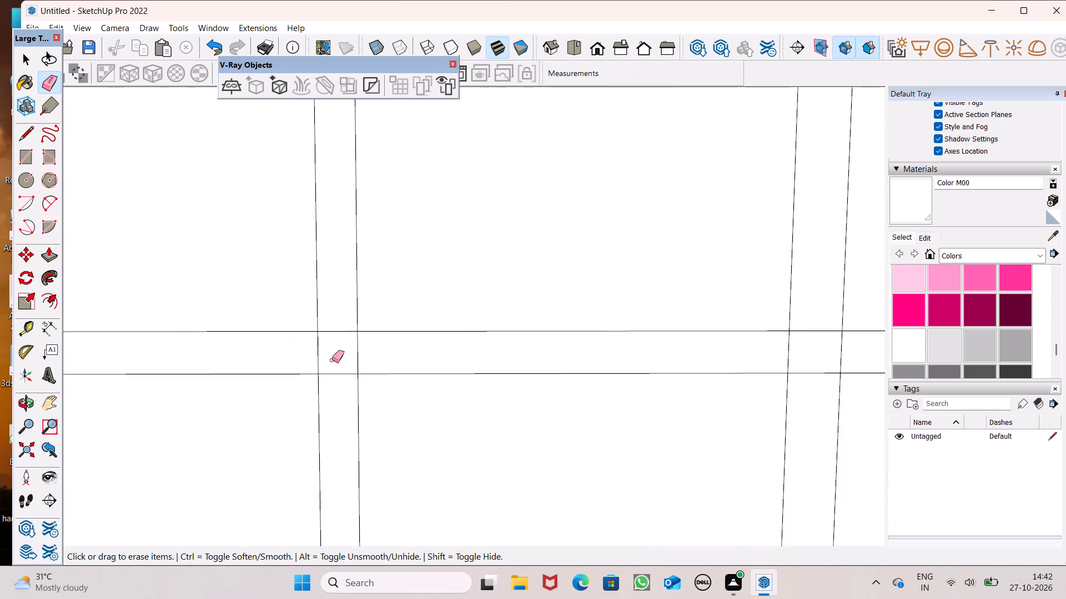
{"action": "scroll", "coordinate": [332, 357], "scroll_direction": "up", "scroll_amount": 5}
{"action": "left_click_drag", "start_coordinate": [355, 301], "coordinate": [363, 380]}
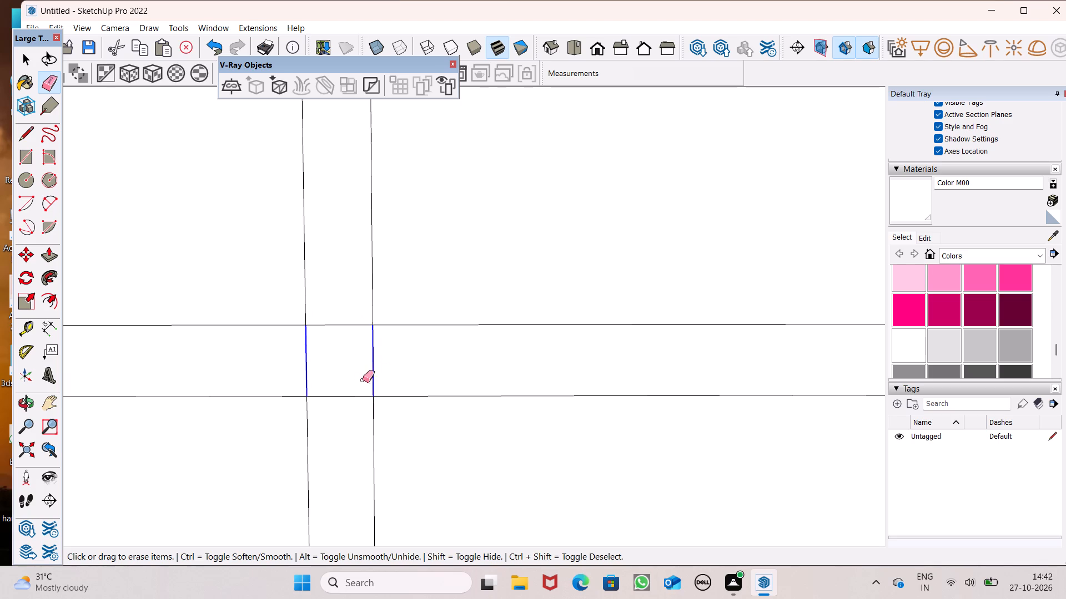
{"action": "left_click_drag", "start_coordinate": [363, 380], "coordinate": [332, 312]}
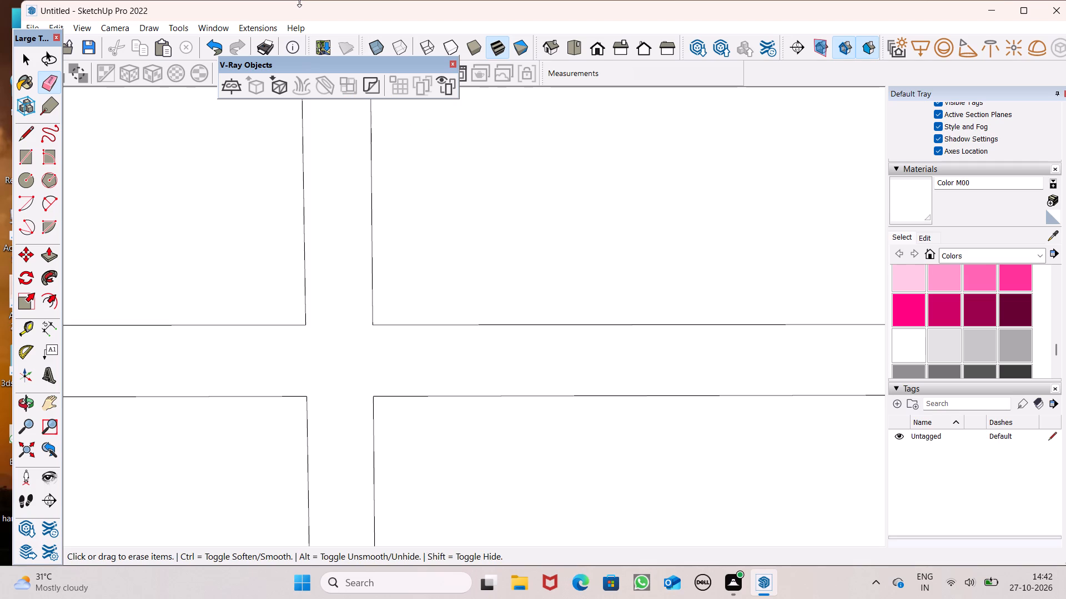
Erase the four edges inside the crossing of the second vertical strip and the seventh horizontal strip from the bottom.
{"action": "scroll", "coordinate": [506, 194], "scroll_direction": "down", "scroll_amount": 9}
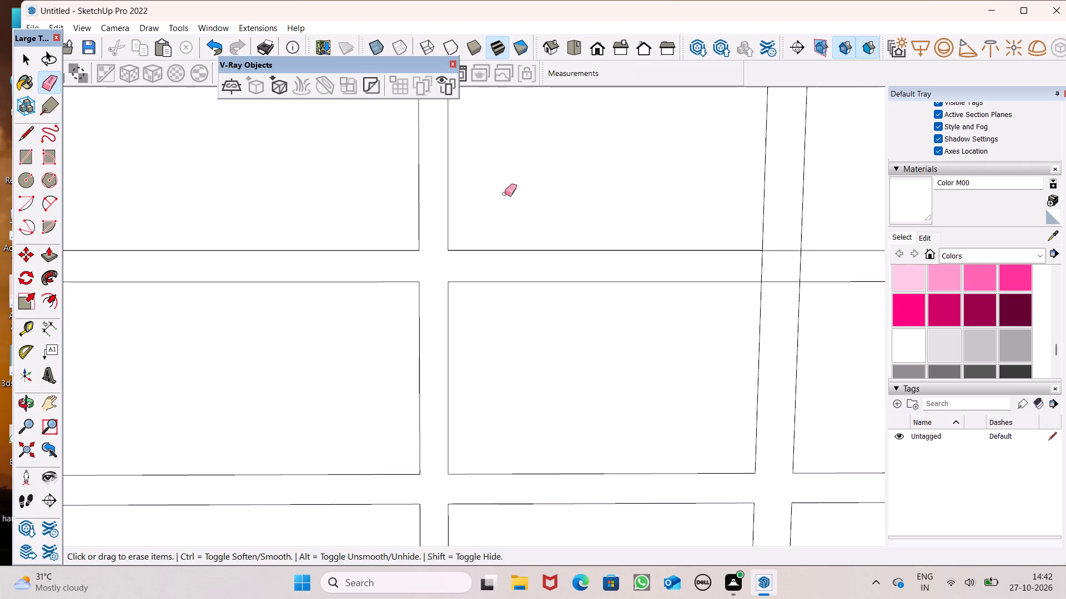
{"action": "scroll", "coordinate": [512, 221], "scroll_direction": "down", "scroll_amount": 13}
{"action": "scroll", "coordinate": [647, 243], "scroll_direction": "up", "scroll_amount": 5}
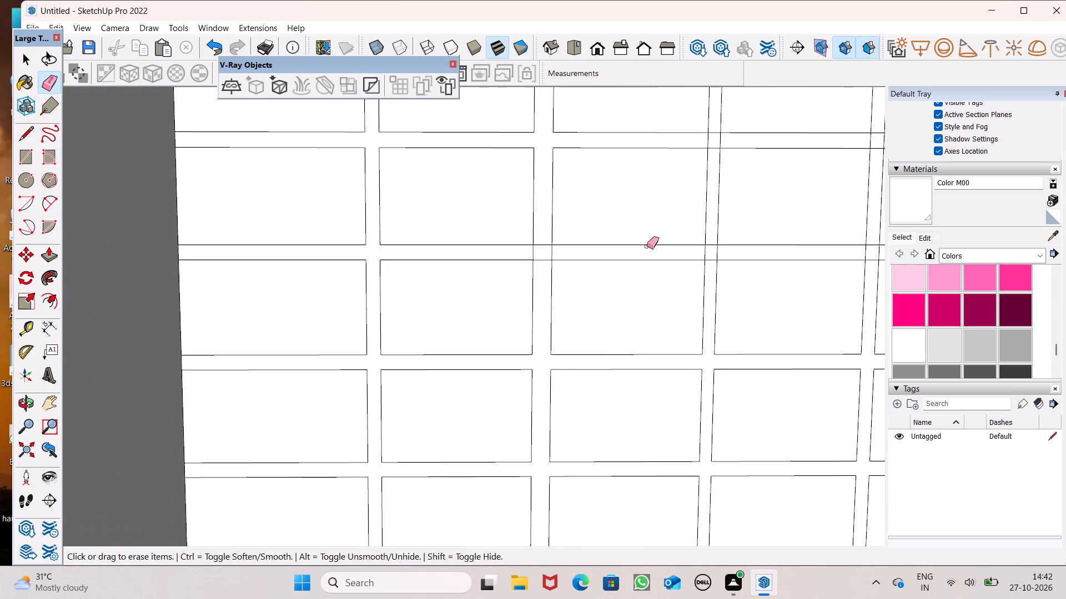
{"action": "scroll", "coordinate": [644, 246], "scroll_direction": "up", "scroll_amount": 7}
{"action": "scroll", "coordinate": [449, 253], "scroll_direction": "up", "scroll_amount": 6}
{"action": "left_click_drag", "start_coordinate": [450, 217], "coordinate": [400, 263]}
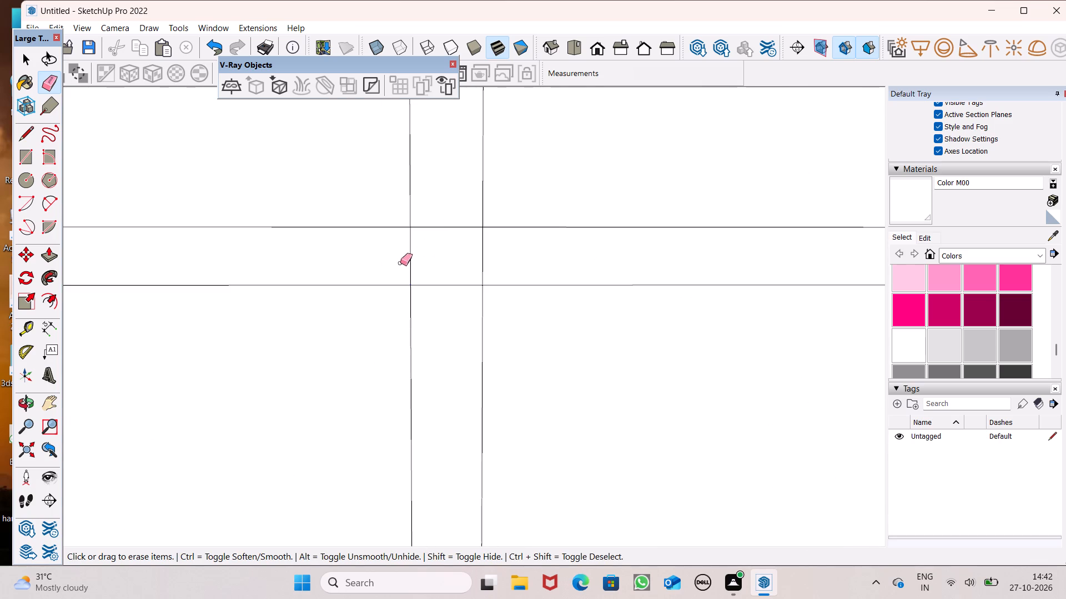
{"action": "left_click_drag", "start_coordinate": [400, 263], "coordinate": [433, 295]}
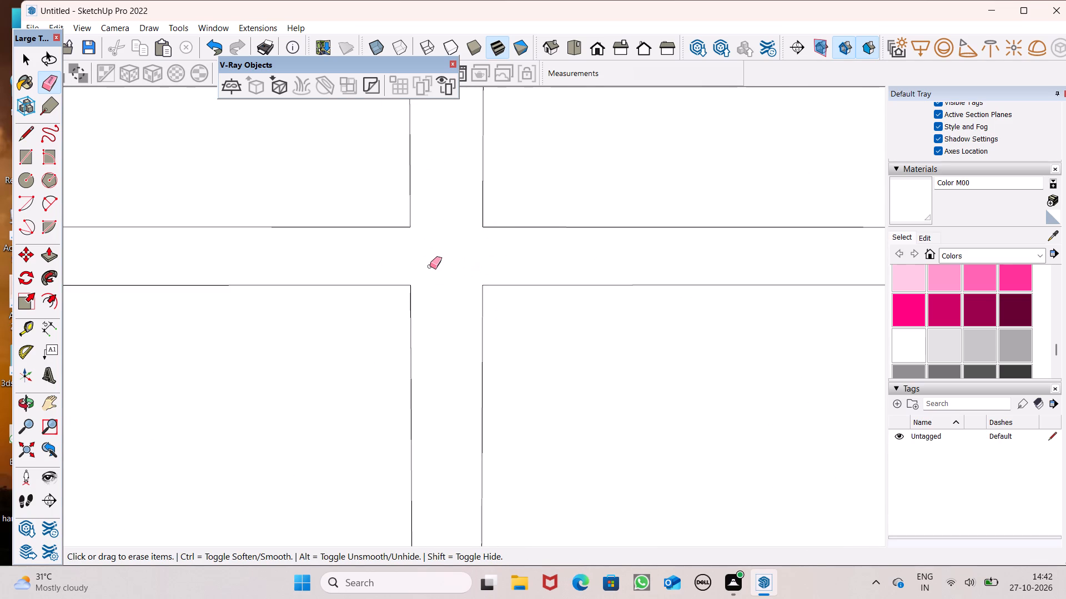
Erase the four edges inside the crossing of the third vertical strip and the seventh horizontal strip from the bottom.
{"action": "scroll", "coordinate": [454, 277], "scroll_direction": "down", "scroll_amount": 7}
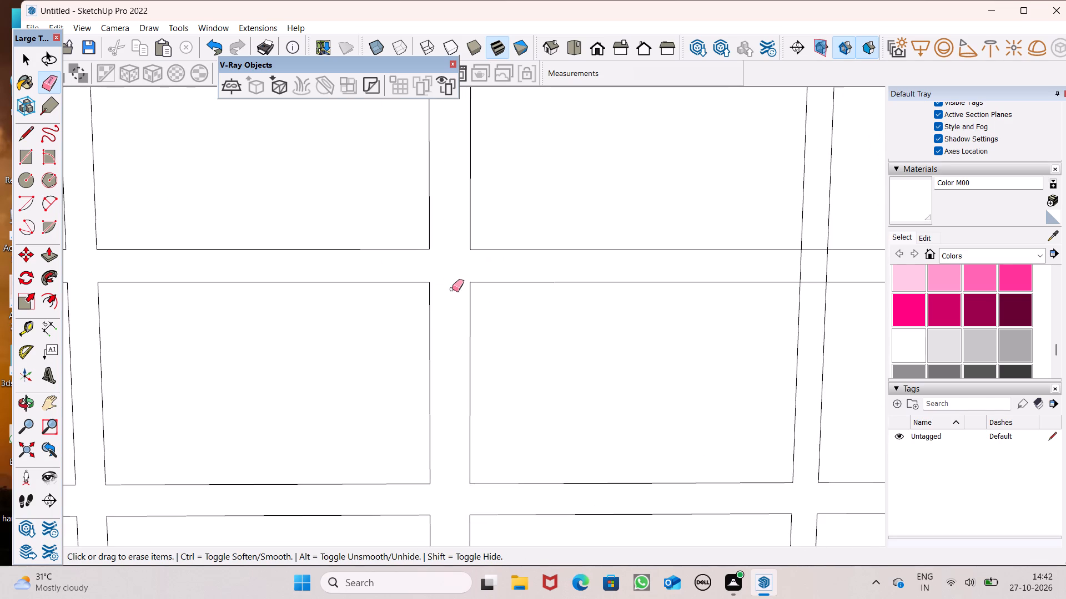
{"action": "scroll", "coordinate": [433, 326], "scroll_direction": "down", "scroll_amount": 6}
{"action": "scroll", "coordinate": [431, 334], "scroll_direction": "up", "scroll_amount": 1}
{"action": "scroll", "coordinate": [431, 334], "scroll_direction": "down", "scroll_amount": 4}
{"action": "scroll", "coordinate": [696, 323], "scroll_direction": "up", "scroll_amount": 7}
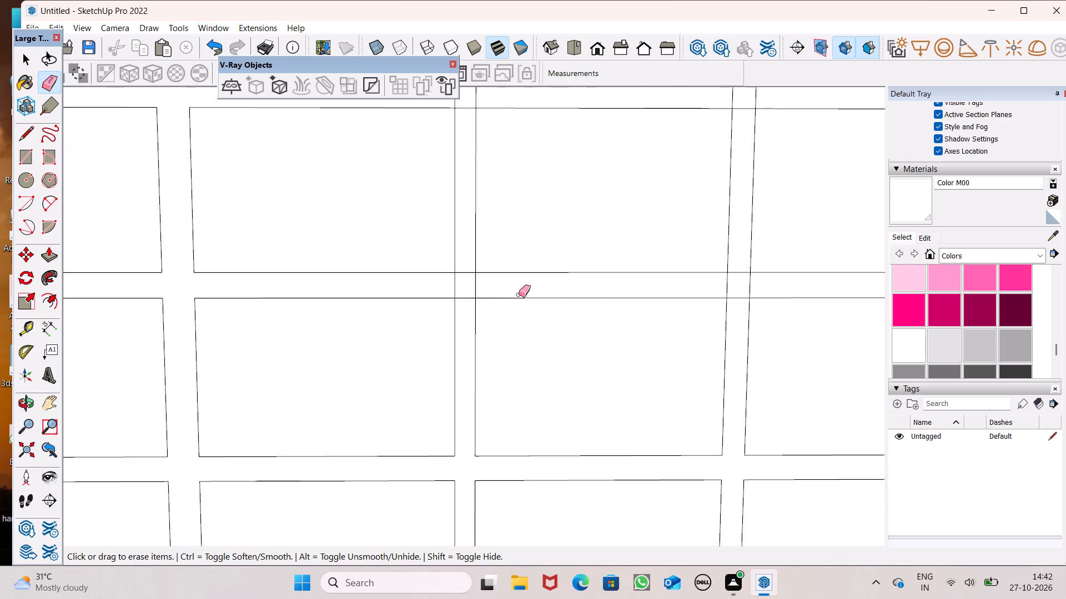
{"action": "scroll", "coordinate": [511, 295], "scroll_direction": "up", "scroll_amount": 6}
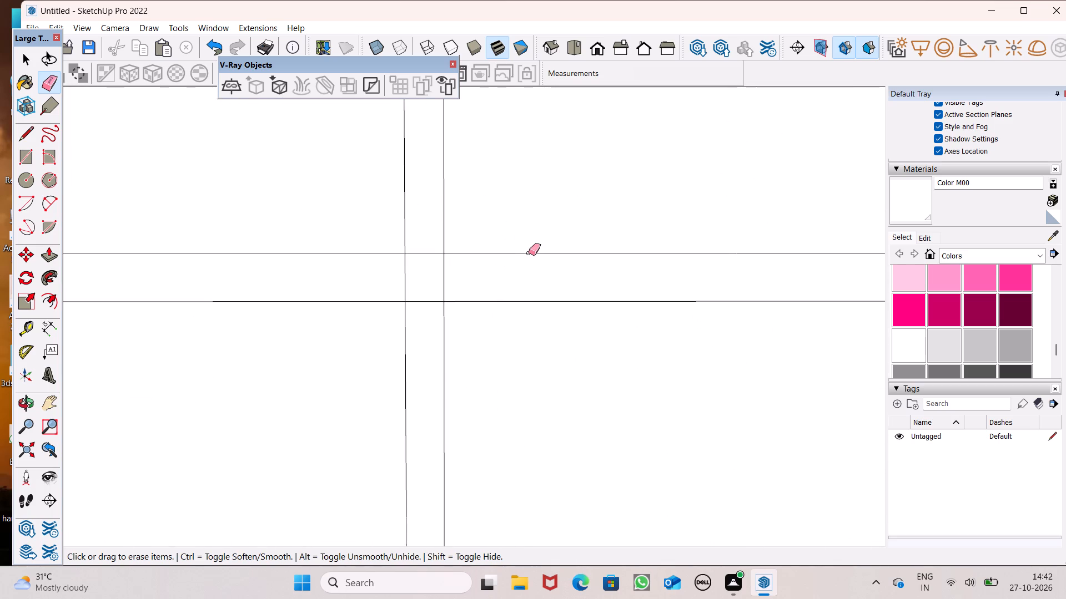
{"action": "scroll", "coordinate": [521, 258], "scroll_direction": "up", "scroll_amount": 6}
{"action": "left_click_drag", "start_coordinate": [398, 237], "coordinate": [398, 255]}
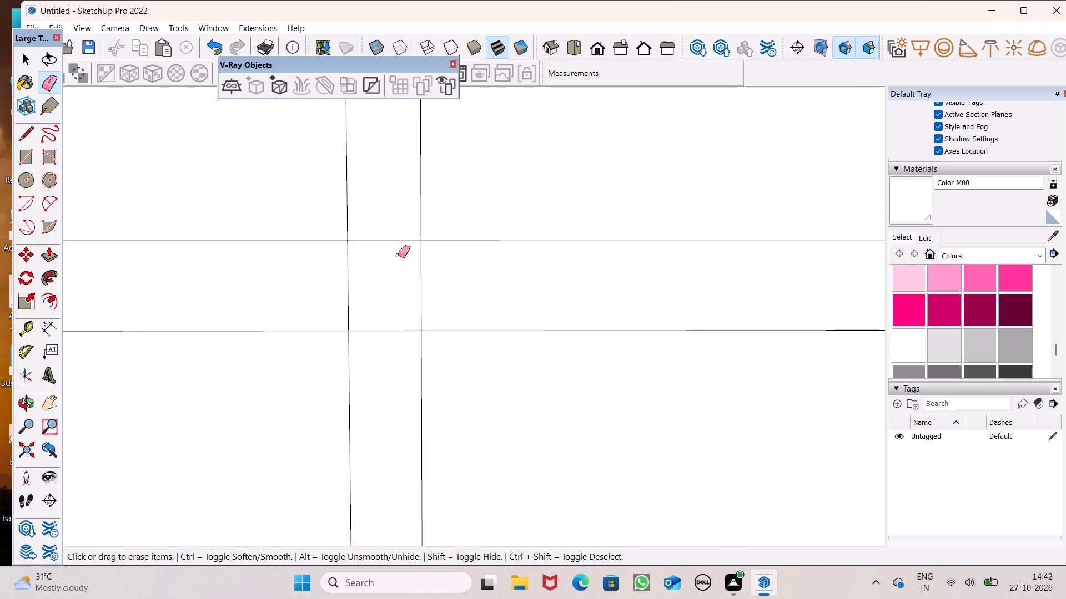
{"action": "left_click_drag", "start_coordinate": [398, 255], "coordinate": [399, 295]}
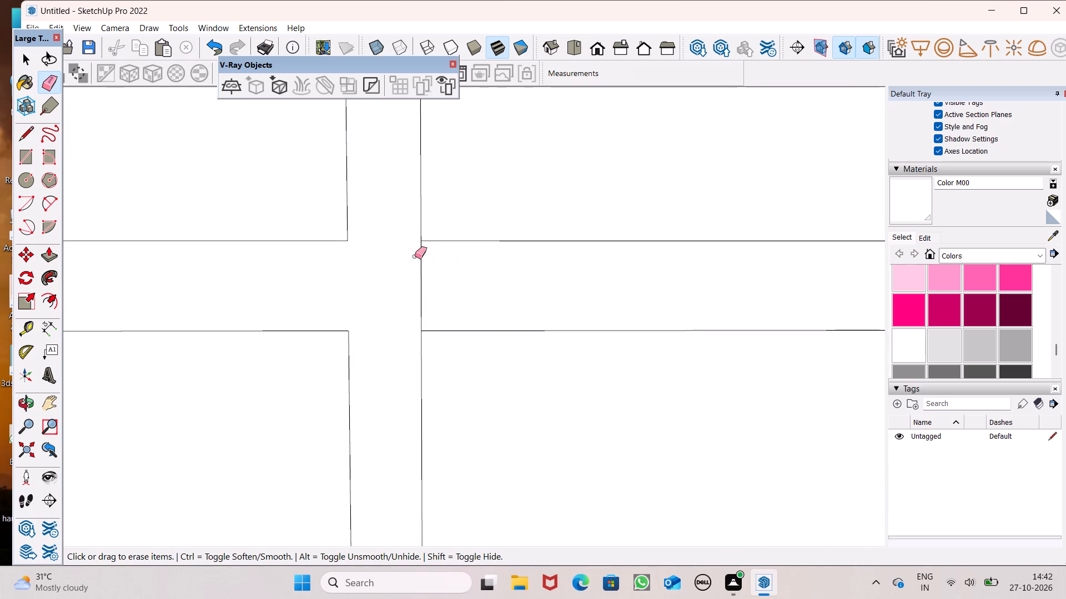
{"action": "left_click", "coordinate": [421, 280]}
Erase the four edges inside the crossing of the fourth vertical strip and the seventh horizontal strip from the bottom.
{"action": "scroll", "coordinate": [374, 267], "scroll_direction": "down", "scroll_amount": 5}
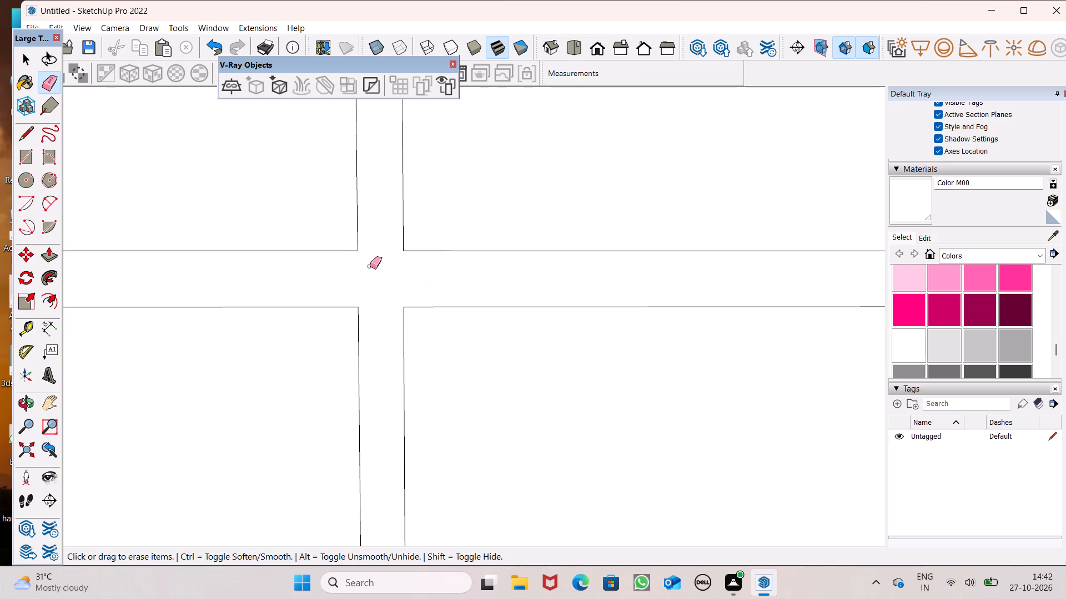
{"action": "scroll", "coordinate": [370, 266], "scroll_direction": "down", "scroll_amount": 7}
{"action": "scroll", "coordinate": [712, 295], "scroll_direction": "up", "scroll_amount": 5}
{"action": "left_click_drag", "start_coordinate": [636, 266], "coordinate": [685, 269]}
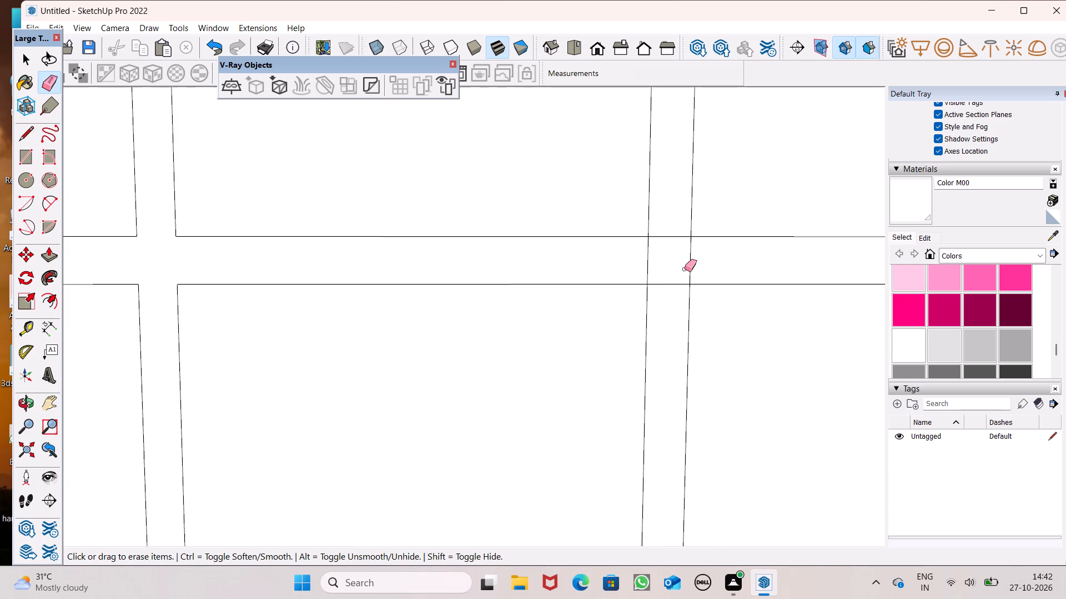
{"action": "left_click_drag", "start_coordinate": [685, 269], "coordinate": [677, 292]}
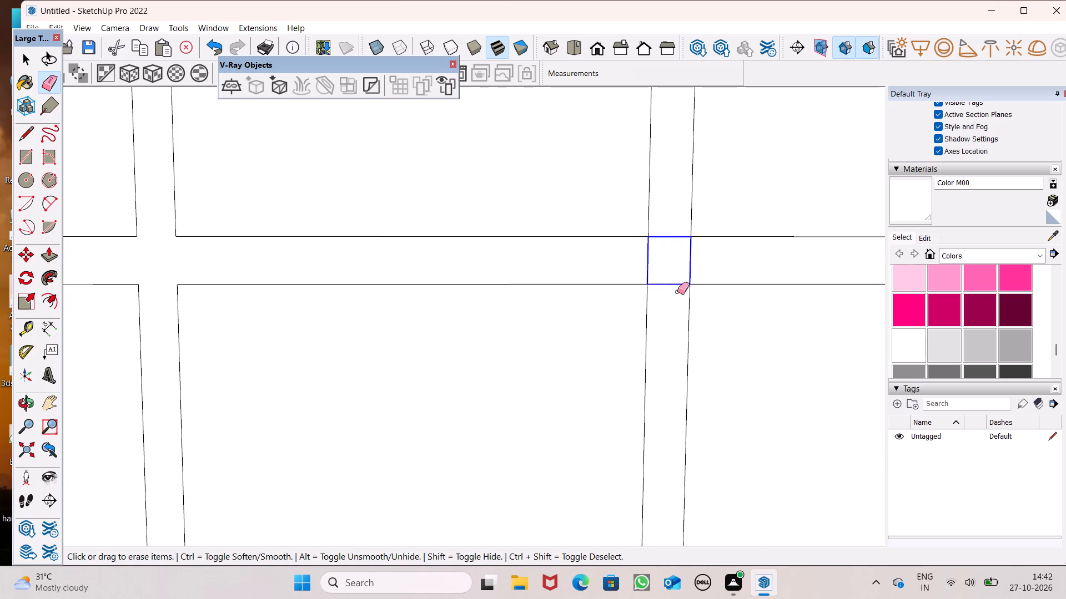
{"action": "left_click_drag", "start_coordinate": [677, 292], "coordinate": [666, 295]}
Erase the four edges inside the crossings of the fourth and third vertical strips with the eighth horizontal strip from the bottom.
{"action": "scroll", "coordinate": [626, 383], "scroll_direction": "down", "scroll_amount": 14}
{"action": "scroll", "coordinate": [630, 291], "scroll_direction": "up", "scroll_amount": 4}
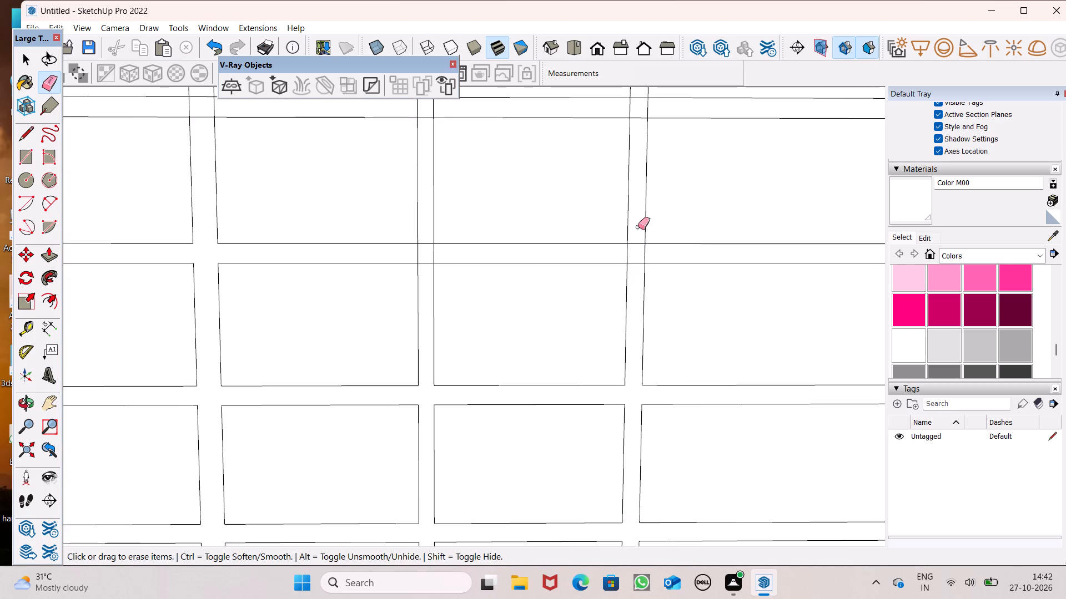
{"action": "scroll", "coordinate": [638, 224], "scroll_direction": "up", "scroll_amount": 8}
{"action": "left_click_drag", "start_coordinate": [628, 264], "coordinate": [661, 301]}
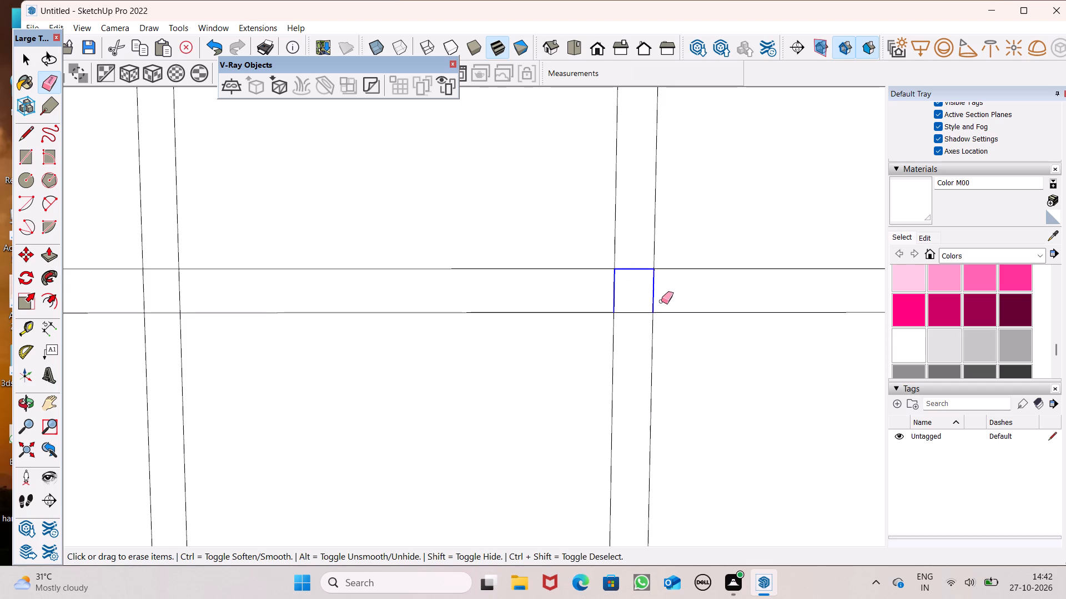
{"action": "left_click_drag", "start_coordinate": [661, 301], "coordinate": [635, 317]}
{"action": "scroll", "coordinate": [670, 306], "scroll_direction": "down", "scroll_amount": 7}
{"action": "scroll", "coordinate": [401, 300], "scroll_direction": "up", "scroll_amount": 7}
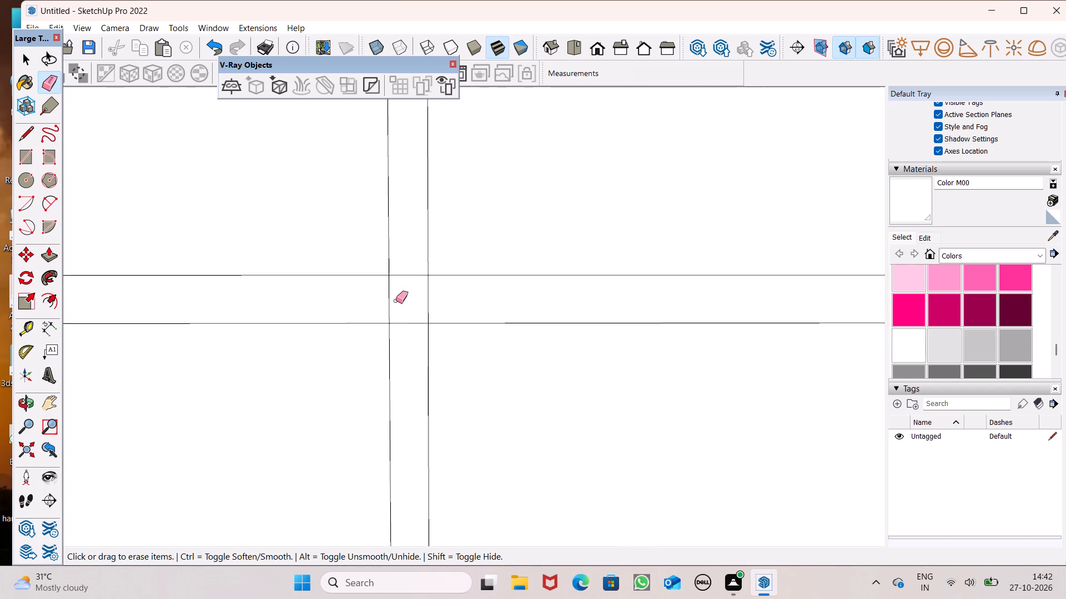
{"action": "left_click_drag", "start_coordinate": [408, 273], "coordinate": [407, 331]}
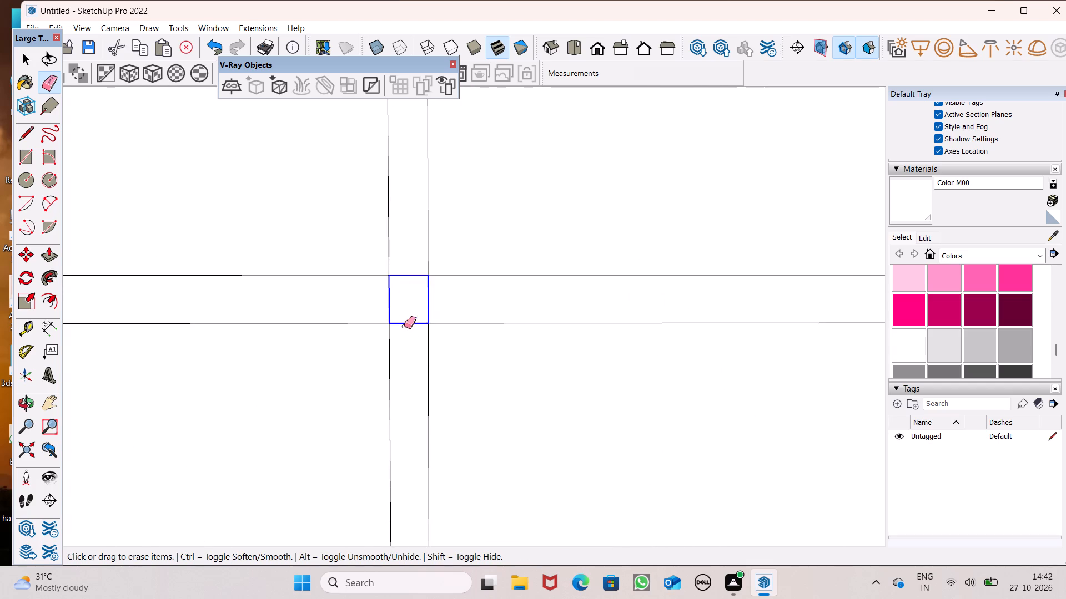
Erase the four edges inside the crossing of the first vertical strip and the tenth horizontal strip from the bottom.
{"action": "scroll", "coordinate": [589, 247], "scroll_direction": "down", "scroll_amount": 13}
{"action": "scroll", "coordinate": [356, 269], "scroll_direction": "up", "scroll_amount": 8}
{"action": "scroll", "coordinate": [480, 354], "scroll_direction": "down", "scroll_amount": 2}
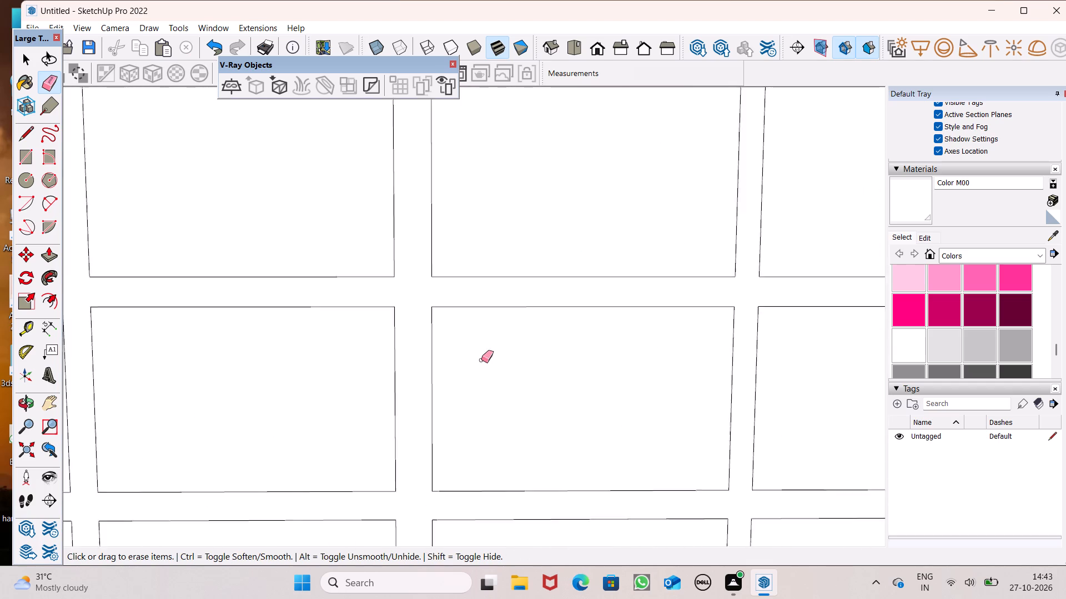
{"action": "scroll", "coordinate": [481, 360], "scroll_direction": "down", "scroll_amount": 15}
{"action": "scroll", "coordinate": [414, 220], "scroll_direction": "up", "scroll_amount": 7}
{"action": "scroll", "coordinate": [371, 235], "scroll_direction": "up", "scroll_amount": 5}
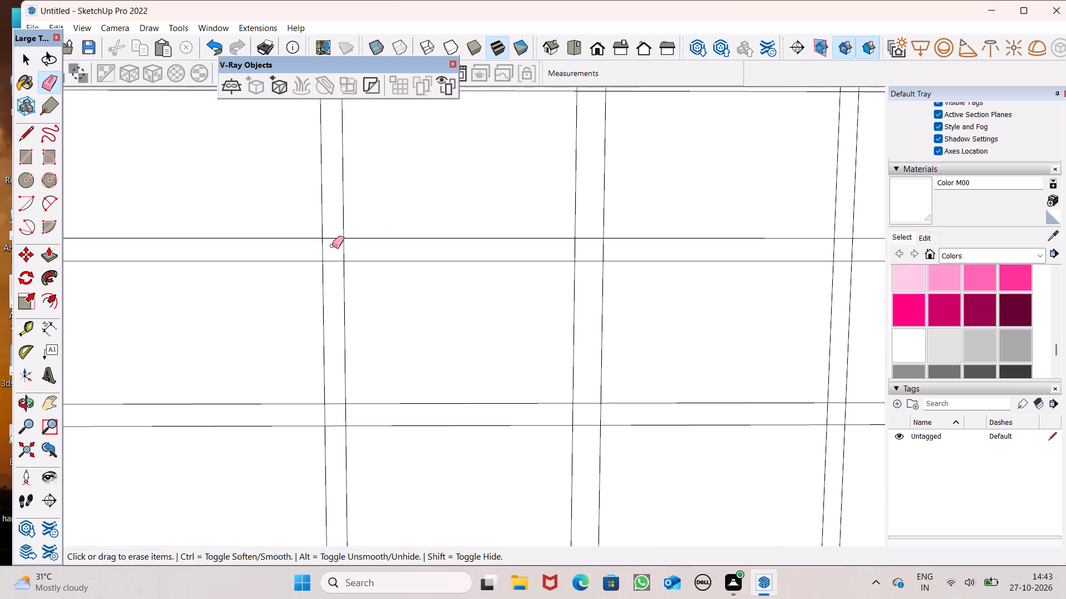
{"action": "left_click_drag", "start_coordinate": [333, 234], "coordinate": [334, 241]}
{"action": "scroll", "coordinate": [333, 245], "scroll_direction": "up", "scroll_amount": 5}
{"action": "left_click_drag", "start_coordinate": [315, 252], "coordinate": [360, 260]}
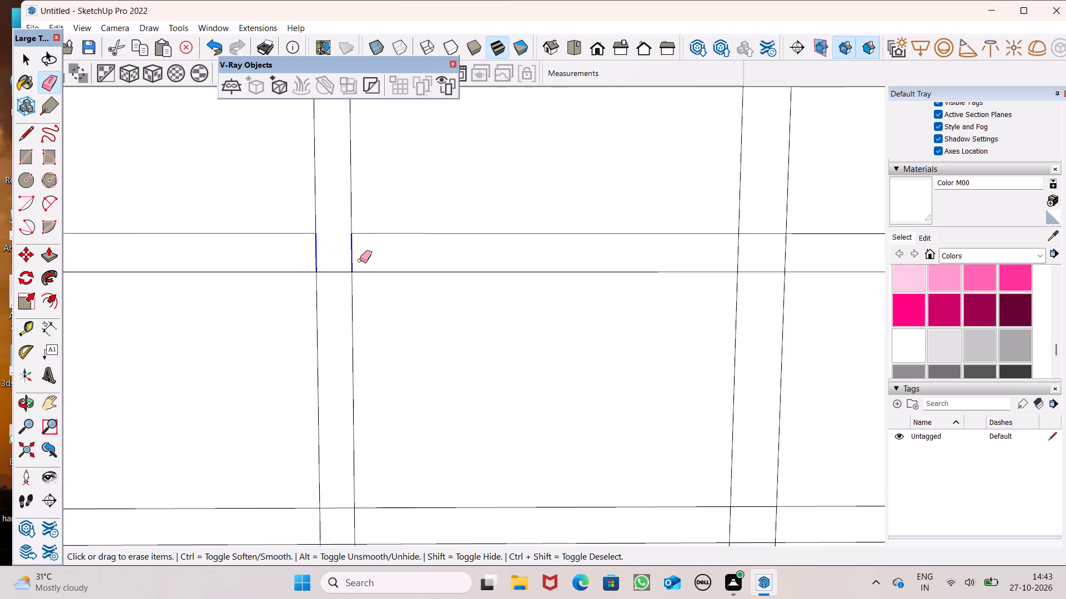
{"action": "left_click_drag", "start_coordinate": [360, 260], "coordinate": [336, 281]}
Erase the four edges inside the crossing of the first vertical strip and the ninth horizontal strip from the bottom.
{"action": "scroll", "coordinate": [416, 217], "scroll_direction": "down", "scroll_amount": 6}
{"action": "scroll", "coordinate": [370, 367], "scroll_direction": "up", "scroll_amount": 6}
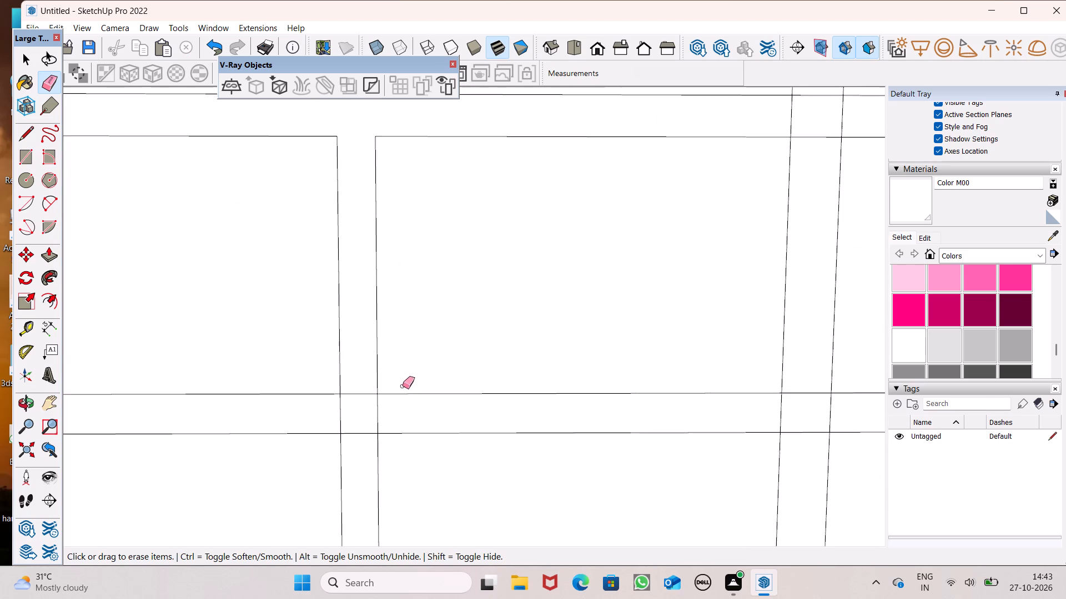
{"action": "scroll", "coordinate": [397, 403], "scroll_direction": "up", "scroll_amount": 6}
{"action": "scroll", "coordinate": [432, 316], "scroll_direction": "down", "scroll_amount": 6}
{"action": "scroll", "coordinate": [316, 564], "scroll_direction": "up", "scroll_amount": 5}
{"action": "scroll", "coordinate": [318, 370], "scroll_direction": "up", "scroll_amount": 1}
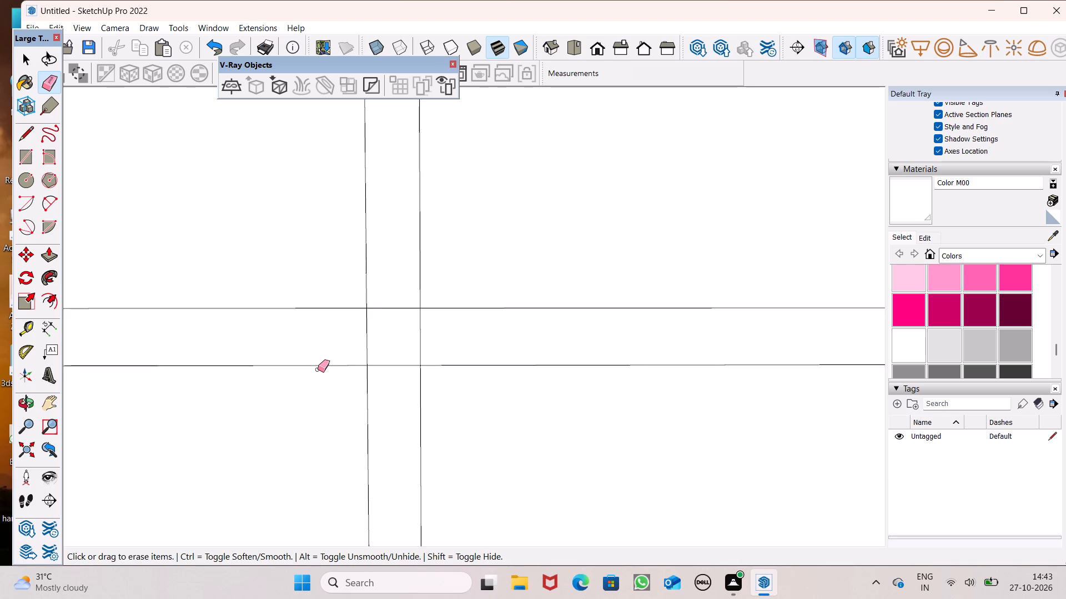
{"action": "scroll", "coordinate": [318, 327], "scroll_direction": "up", "scroll_amount": 6}
{"action": "left_click_drag", "start_coordinate": [390, 349], "coordinate": [390, 338]}
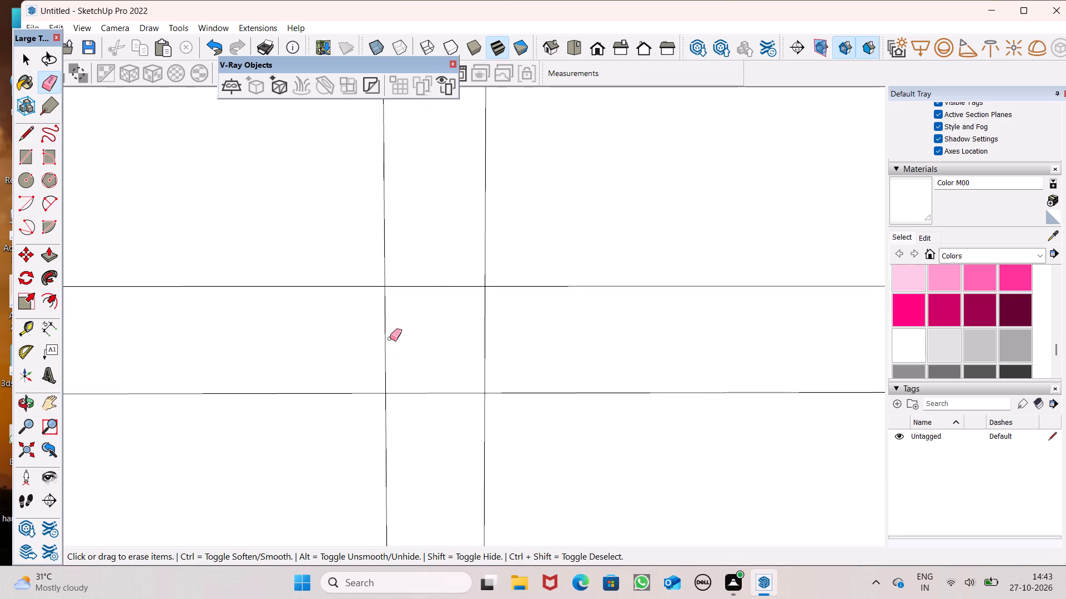
{"action": "left_click_drag", "start_coordinate": [390, 338], "coordinate": [405, 322]}
{"action": "left_click_drag", "start_coordinate": [432, 284], "coordinate": [487, 363]}
Erase the four edges inside the crossing of the second vertical strip and the tenth horizontal strip from the bottom.
{"action": "scroll", "coordinate": [389, 365], "scroll_direction": "down", "scroll_amount": 16}
{"action": "scroll", "coordinate": [297, 330], "scroll_direction": "down", "scroll_amount": 2}
{"action": "scroll", "coordinate": [529, 202], "scroll_direction": "up", "scroll_amount": 6}
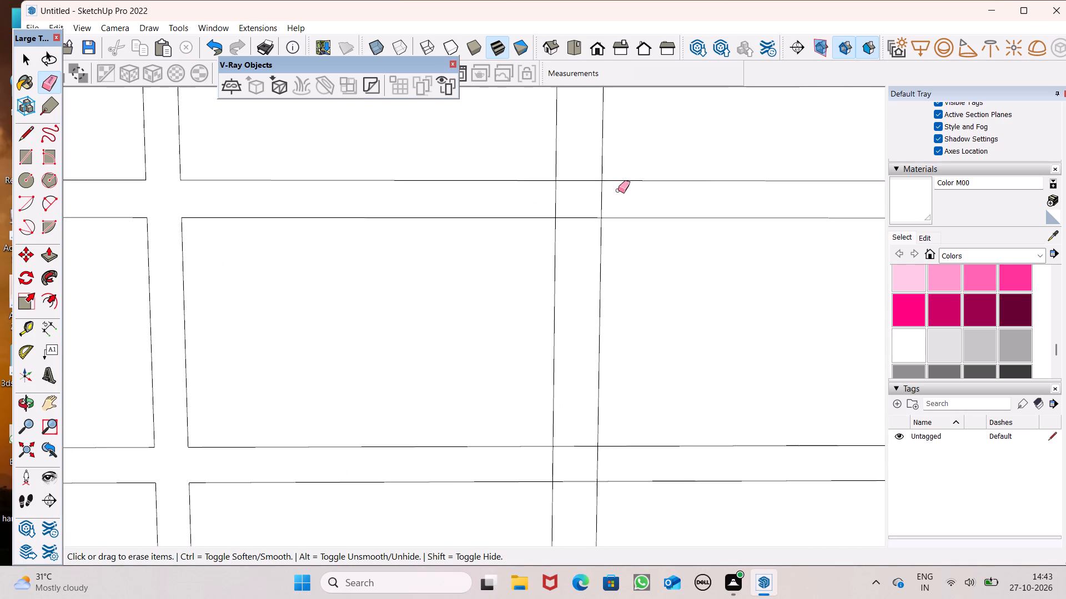
{"action": "scroll", "coordinate": [619, 190], "scroll_direction": "up", "scroll_amount": 4}
{"action": "left_click_drag", "start_coordinate": [545, 166], "coordinate": [553, 217]}
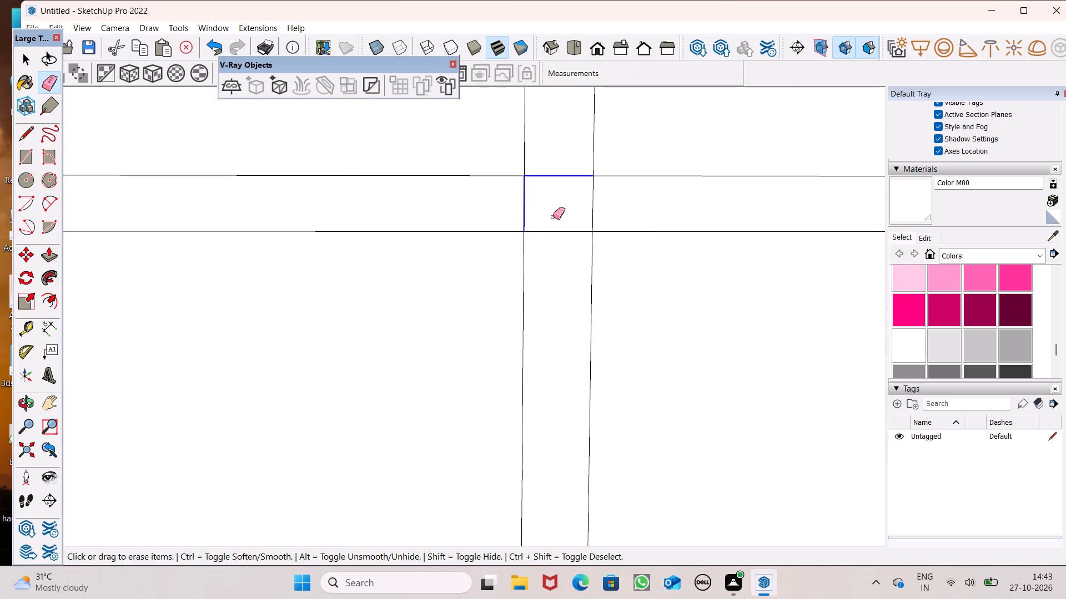
{"action": "left_click_drag", "start_coordinate": [553, 217], "coordinate": [600, 210]}
Erase the four edges inside the crossing of the second vertical strip and the ninth horizontal strip from the bottom.
{"action": "scroll", "coordinate": [554, 163], "scroll_direction": "down", "scroll_amount": 6}
{"action": "scroll", "coordinate": [555, 465], "scroll_direction": "up", "scroll_amount": 2}
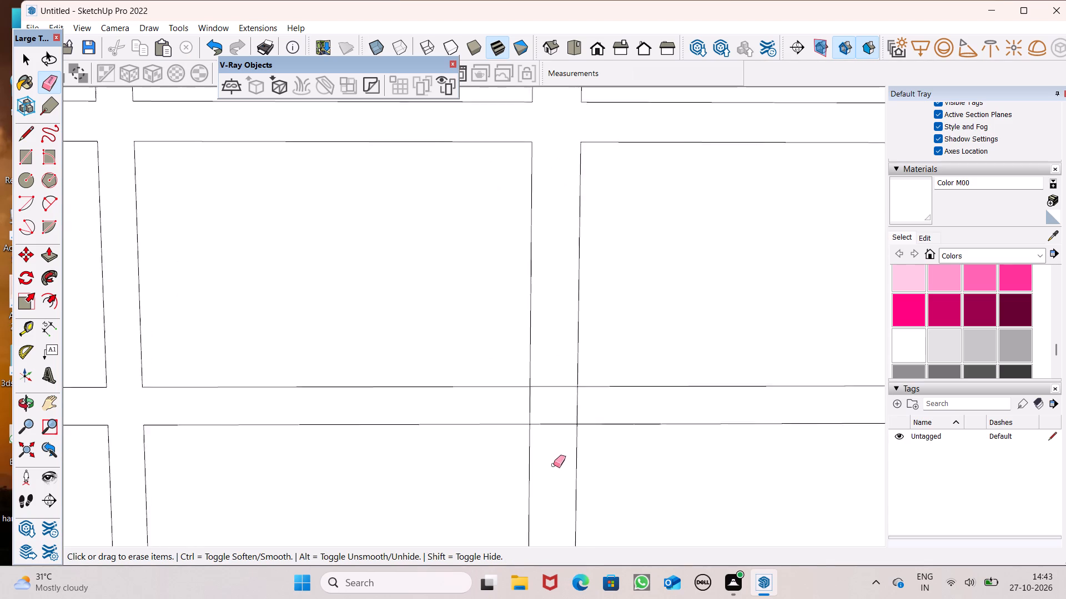
{"action": "scroll", "coordinate": [554, 465], "scroll_direction": "up", "scroll_amount": 4}
{"action": "left_click_drag", "start_coordinate": [499, 379], "coordinate": [553, 360]}
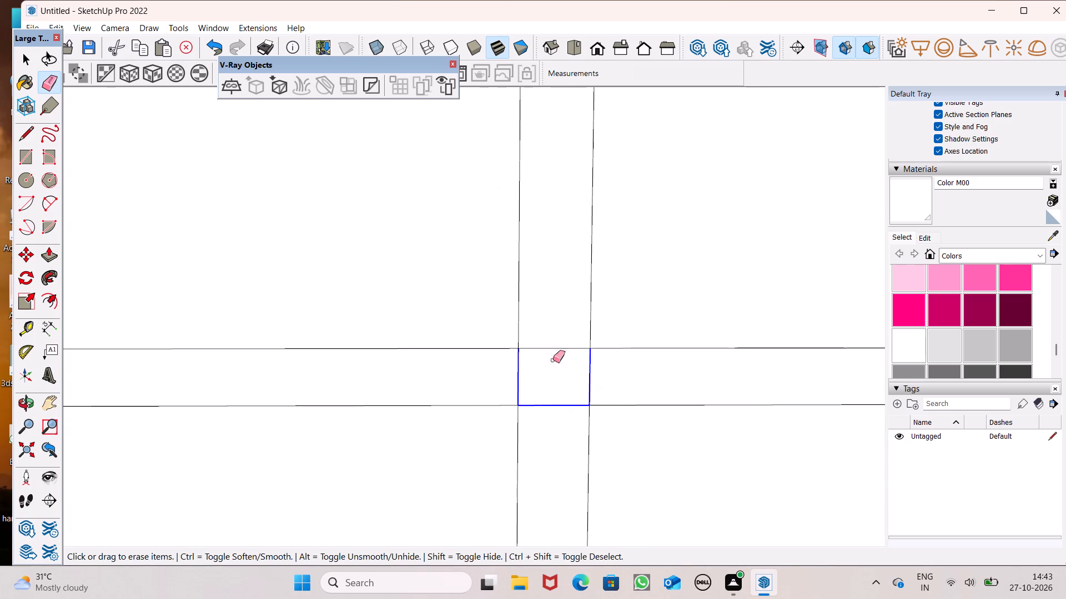
{"action": "left_click_drag", "start_coordinate": [553, 360], "coordinate": [553, 305]}
Erase the four edges inside the crossing of the third vertical strip and the ninth horizontal strip from the bottom.
{"action": "scroll", "coordinate": [531, 367], "scroll_direction": "down", "scroll_amount": 7}
{"action": "scroll", "coordinate": [400, 403], "scroll_direction": "down", "scroll_amount": 5}
{"action": "scroll", "coordinate": [700, 389], "scroll_direction": "up", "scroll_amount": 2}
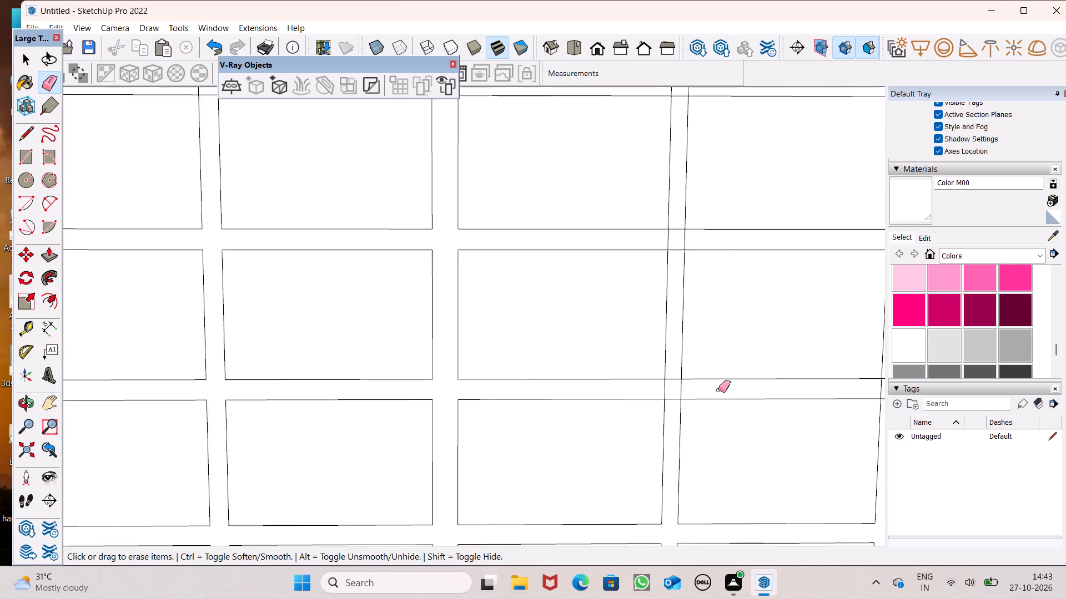
{"action": "scroll", "coordinate": [718, 390], "scroll_direction": "up", "scroll_amount": 10}
{"action": "left_click_drag", "start_coordinate": [602, 353], "coordinate": [570, 392]}
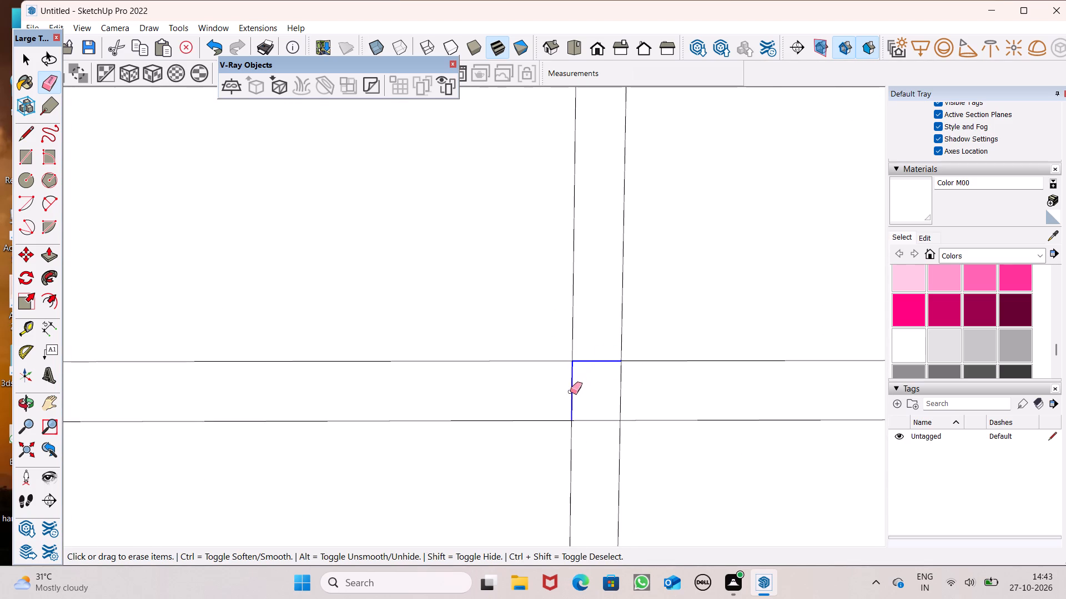
{"action": "left_click_drag", "start_coordinate": [570, 392], "coordinate": [595, 431]}
Erase the four edges inside the crossing of the fourth vertical strip and the ninth horizontal strip from the bottom.
{"action": "scroll", "coordinate": [480, 364], "scroll_direction": "down", "scroll_amount": 7}
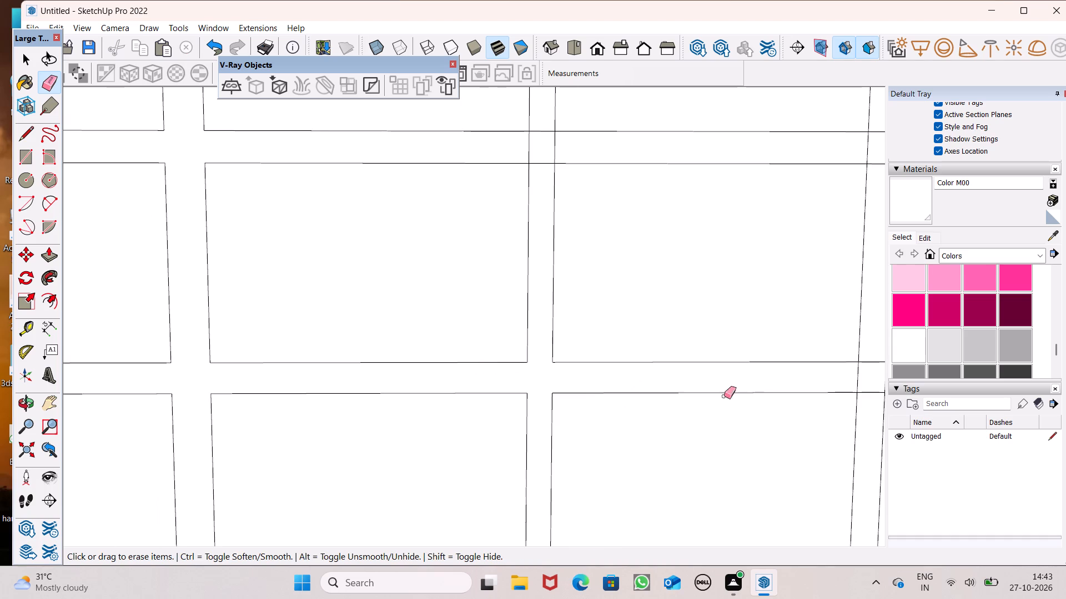
{"action": "scroll", "coordinate": [368, 393], "scroll_direction": "down", "scroll_amount": 6}
{"action": "scroll", "coordinate": [687, 423], "scroll_direction": "up", "scroll_amount": 6}
{"action": "scroll", "coordinate": [635, 366], "scroll_direction": "up", "scroll_amount": 7}
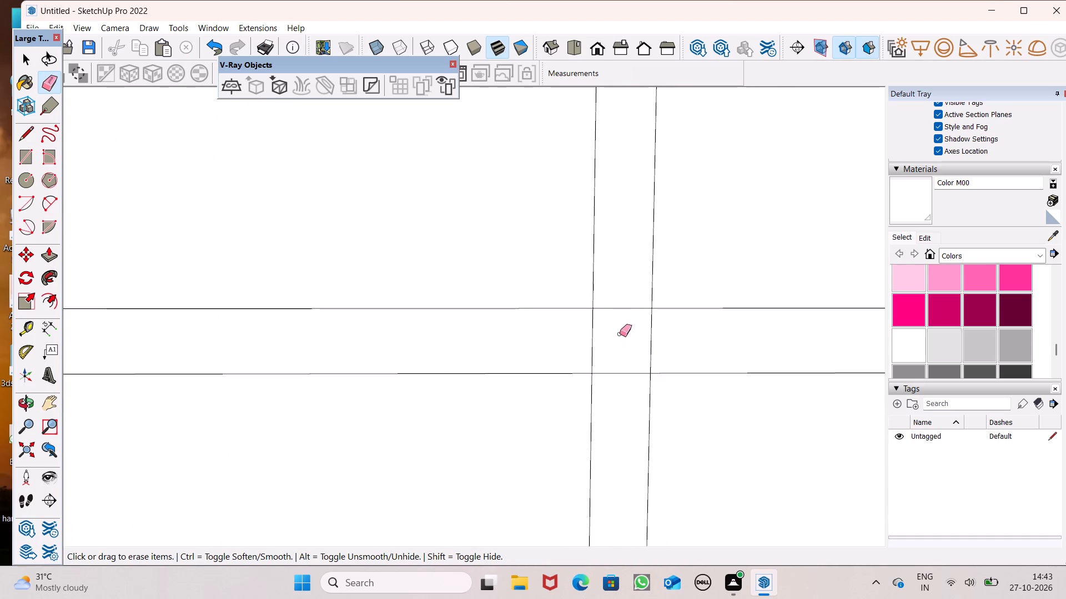
{"action": "left_click_drag", "start_coordinate": [616, 307], "coordinate": [576, 352]}
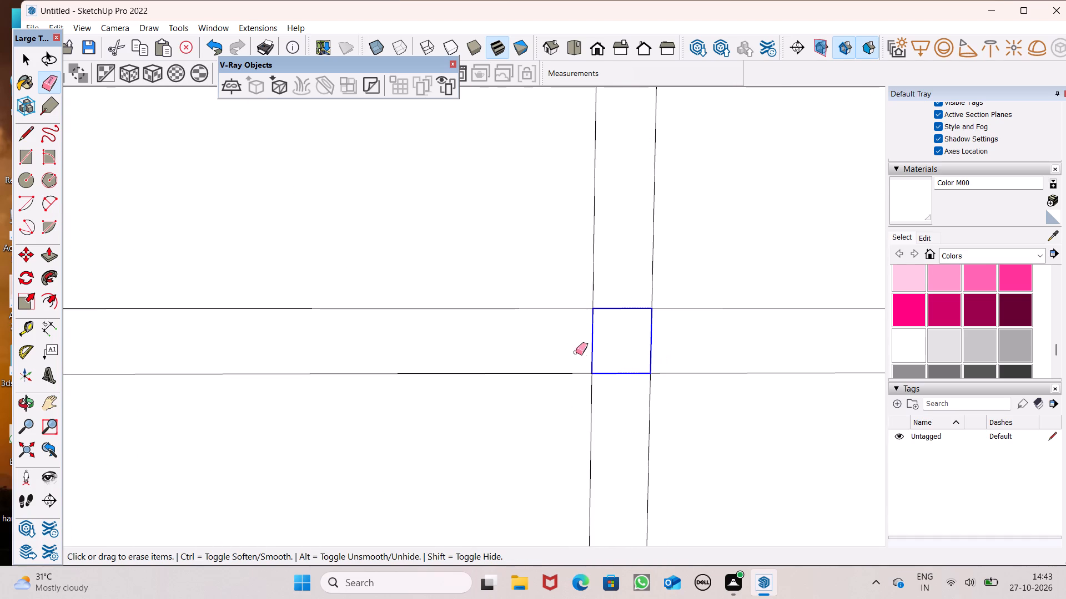
Erase the edges inside the crossings of the third and fourth vertical strips with the tenth horizontal strip from the bottom.
{"action": "scroll", "coordinate": [590, 381], "scroll_direction": "down", "scroll_amount": 8}
{"action": "scroll", "coordinate": [502, 371], "scroll_direction": "down", "scroll_amount": 6}
{"action": "scroll", "coordinate": [537, 220], "scroll_direction": "up", "scroll_amount": 7}
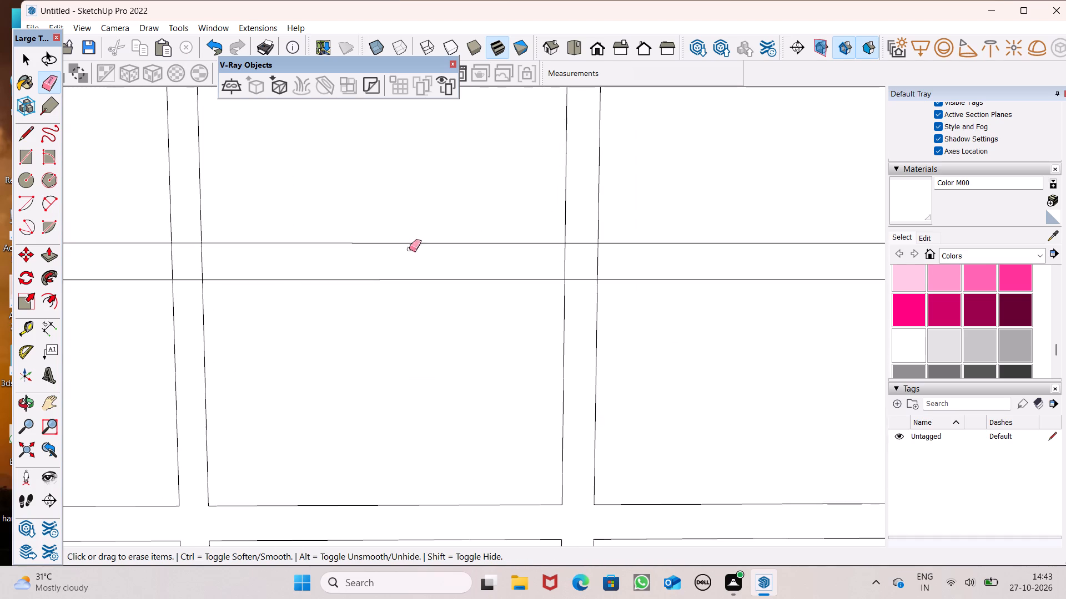
{"action": "left_click_drag", "start_coordinate": [161, 262], "coordinate": [205, 263]}
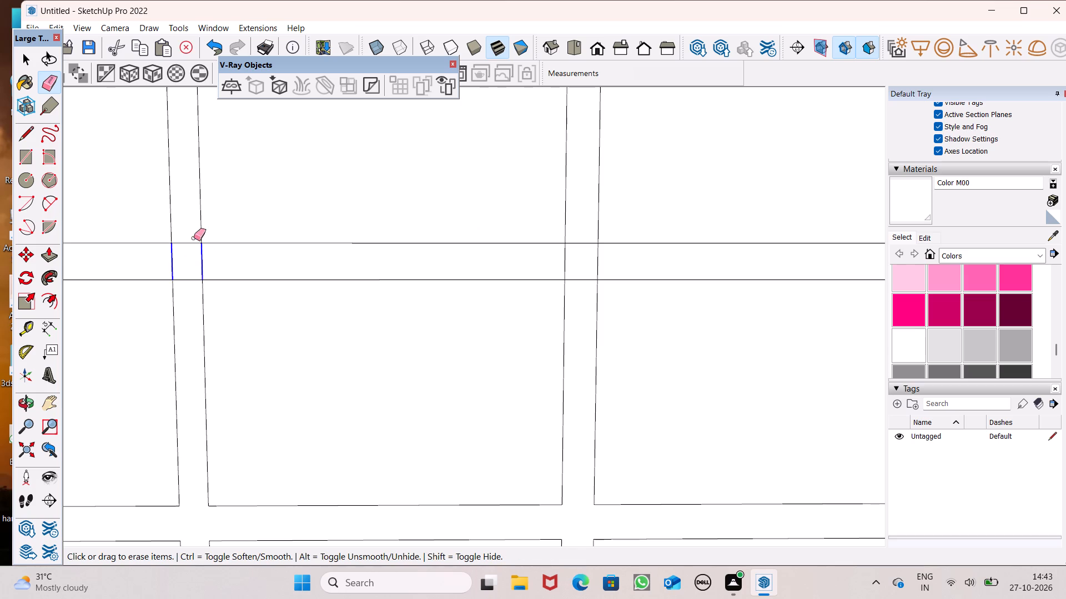
{"action": "left_click_drag", "start_coordinate": [184, 237], "coordinate": [186, 294]}
{"action": "left_click_drag", "start_coordinate": [575, 240], "coordinate": [577, 300]}
{"action": "left_click_drag", "start_coordinate": [561, 263], "coordinate": [549, 272]}
Erase the four edges inside the crossing of the fourth vertical strip and the eleventh horizontal strip from the bottom.
{"action": "scroll", "coordinate": [671, 343], "scroll_direction": "down", "scroll_amount": 6}
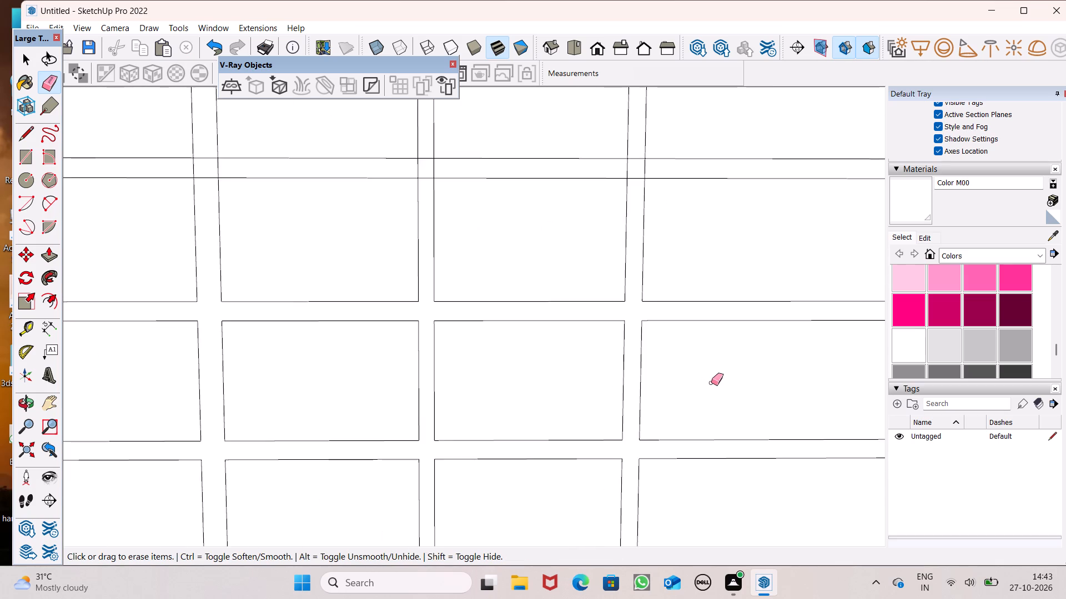
{"action": "scroll", "coordinate": [711, 383], "scroll_direction": "down", "scroll_amount": 6}
{"action": "scroll", "coordinate": [710, 265], "scroll_direction": "up", "scroll_amount": 6}
{"action": "scroll", "coordinate": [637, 202], "scroll_direction": "up", "scroll_amount": 5}
{"action": "left_click_drag", "start_coordinate": [637, 241], "coordinate": [638, 275]}
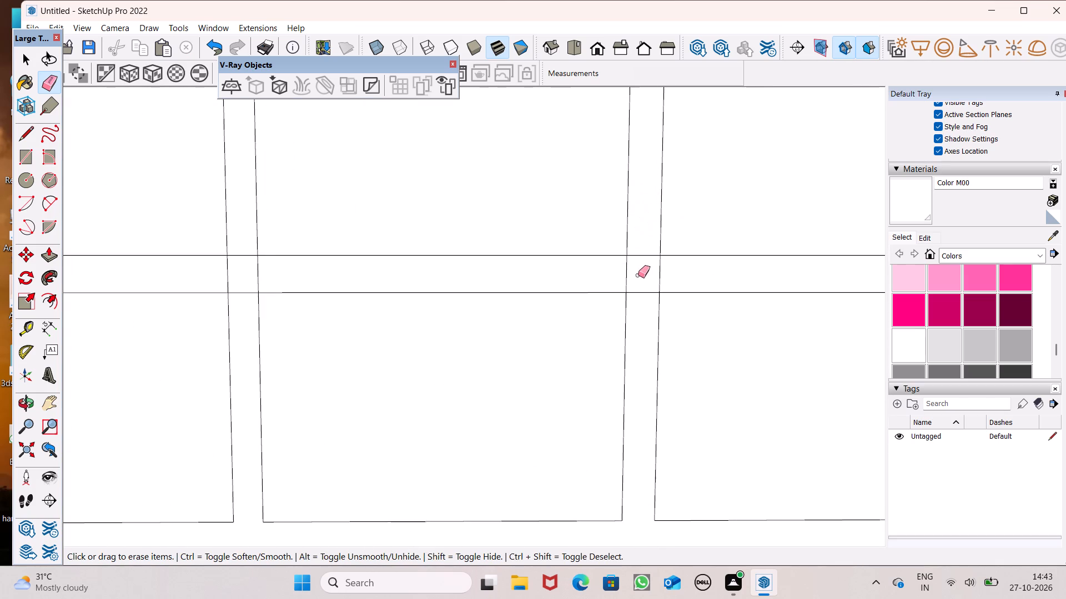
{"action": "left_click_drag", "start_coordinate": [638, 275], "coordinate": [626, 278]}
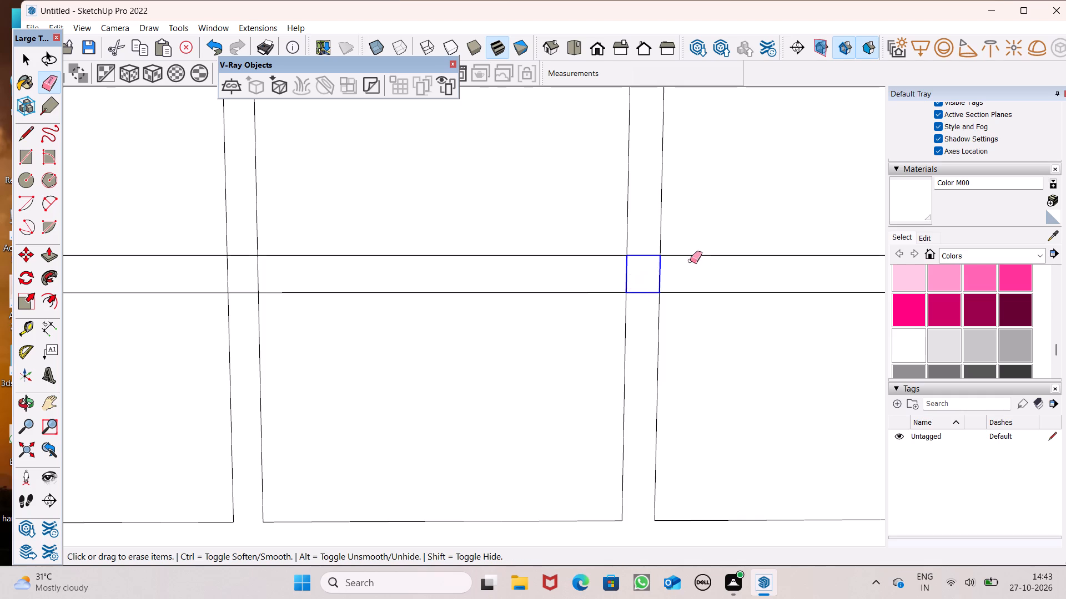
Erase the edges inside the crossings of the second and third vertical strips with the eleventh horizontal strip from the bottom.
{"action": "scroll", "coordinate": [698, 273], "scroll_direction": "down", "scroll_amount": 7}
{"action": "scroll", "coordinate": [192, 265], "scroll_direction": "up", "scroll_amount": 4}
{"action": "left_click_drag", "start_coordinate": [232, 281], "coordinate": [269, 285]}
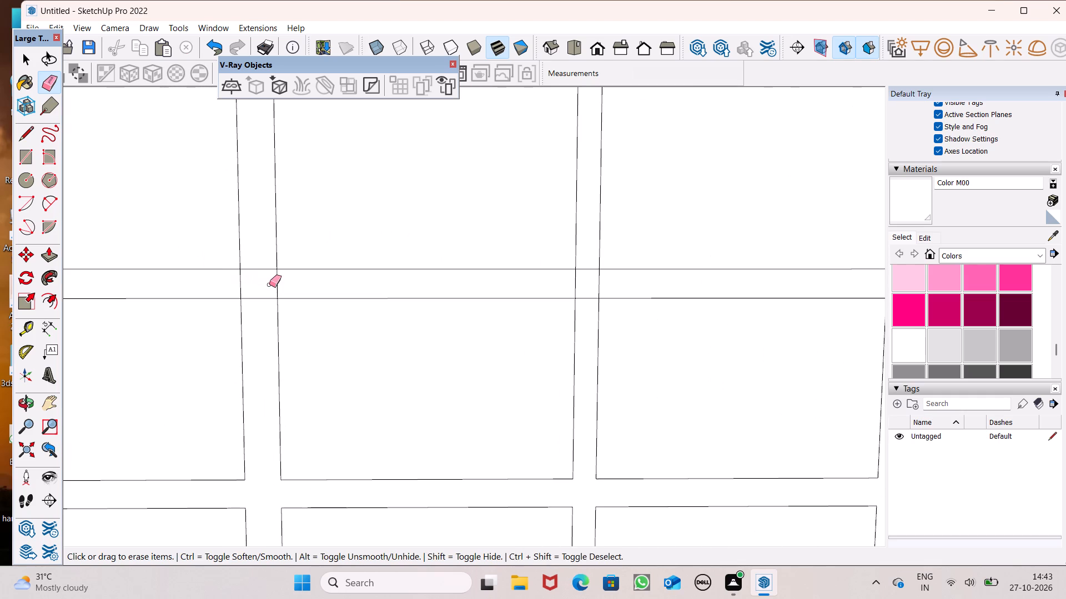
{"action": "left_click_drag", "start_coordinate": [269, 285], "coordinate": [259, 265]}
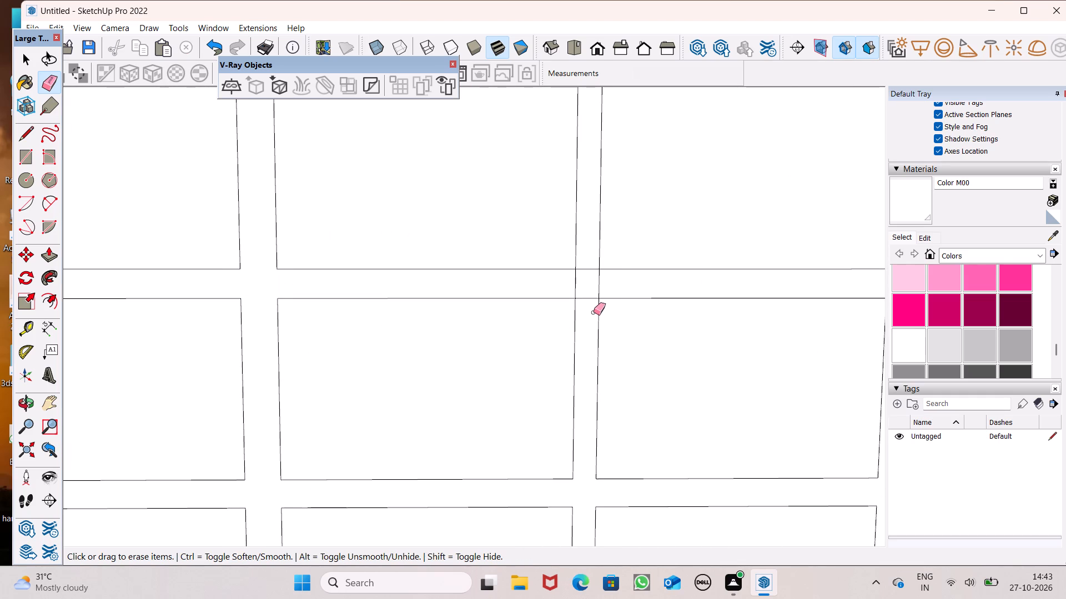
{"action": "left_click_drag", "start_coordinate": [609, 283], "coordinate": [589, 272]}
{"action": "left_click_drag", "start_coordinate": [590, 266], "coordinate": [587, 306]}
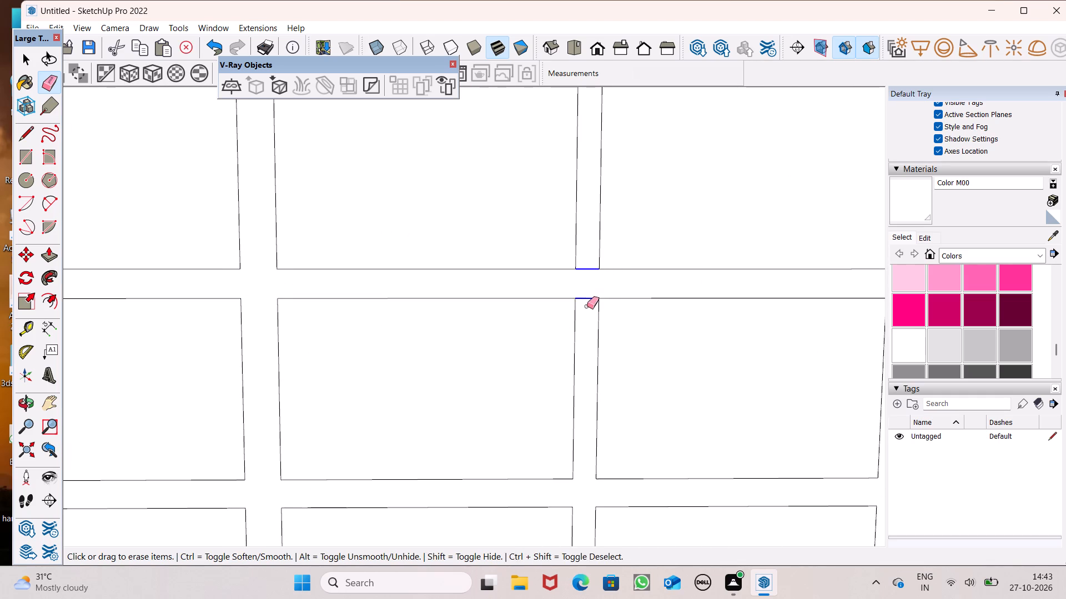
{"action": "left_click_drag", "start_coordinate": [587, 306], "coordinate": [586, 308]}
Erase the four edges inside the crossing of the first vertical strip and the eleventh horizontal strip from the bottom.
{"action": "scroll", "coordinate": [620, 299], "scroll_direction": "down", "scroll_amount": 13}
{"action": "scroll", "coordinate": [532, 190], "scroll_direction": "up", "scroll_amount": 6}
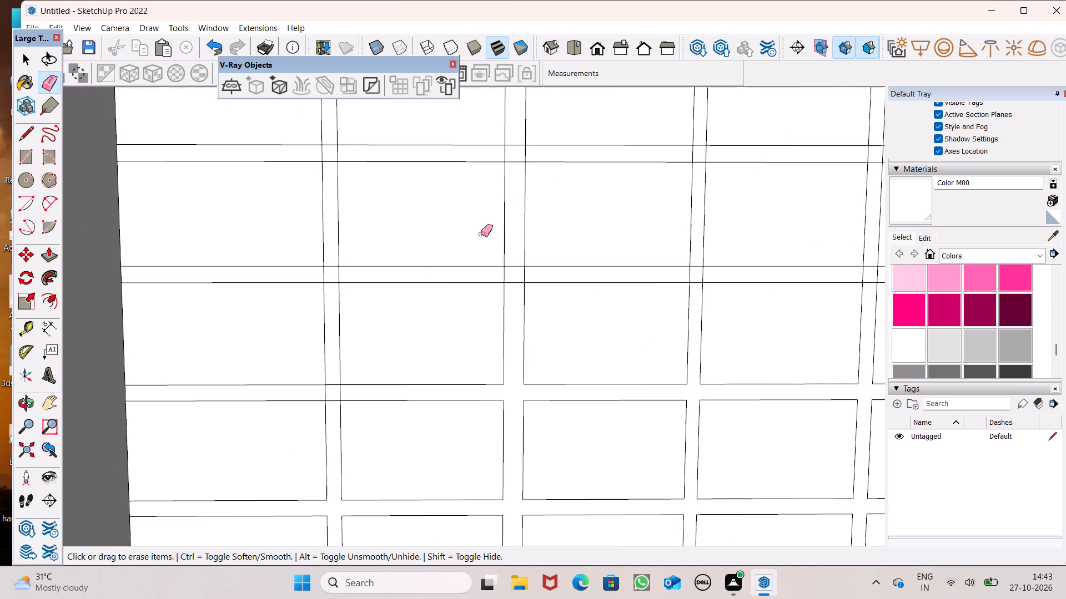
{"action": "scroll", "coordinate": [346, 413], "scroll_direction": "up", "scroll_amount": 6}
{"action": "left_click_drag", "start_coordinate": [295, 384], "coordinate": [324, 380]}
{"action": "left_click_drag", "start_coordinate": [323, 382], "coordinate": [294, 380]}
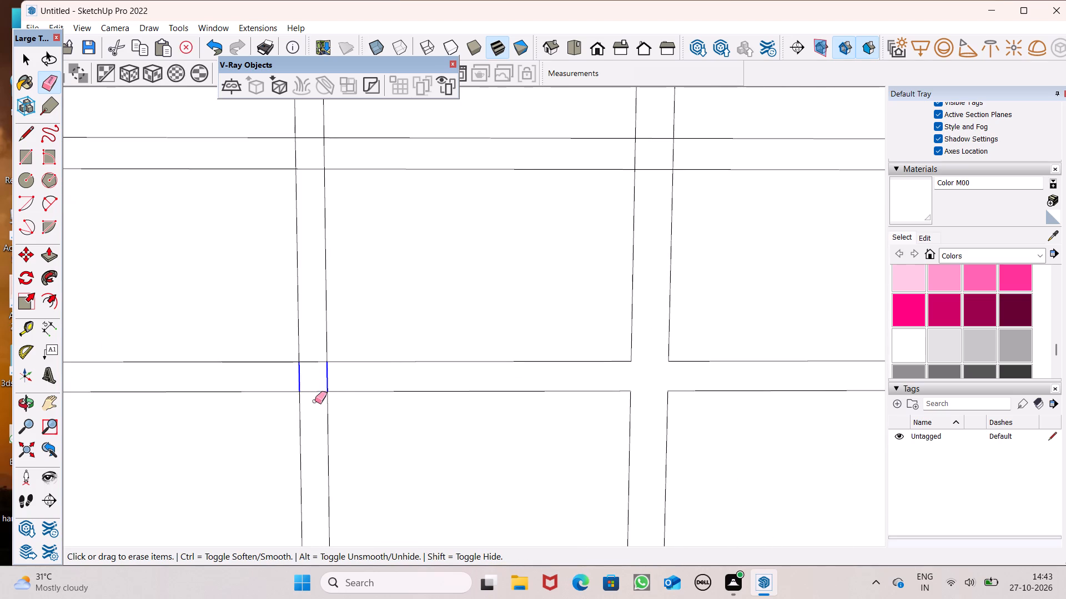
{"action": "left_click_drag", "start_coordinate": [314, 401], "coordinate": [318, 363]}
{"action": "left_click_drag", "start_coordinate": [324, 347], "coordinate": [317, 366]}
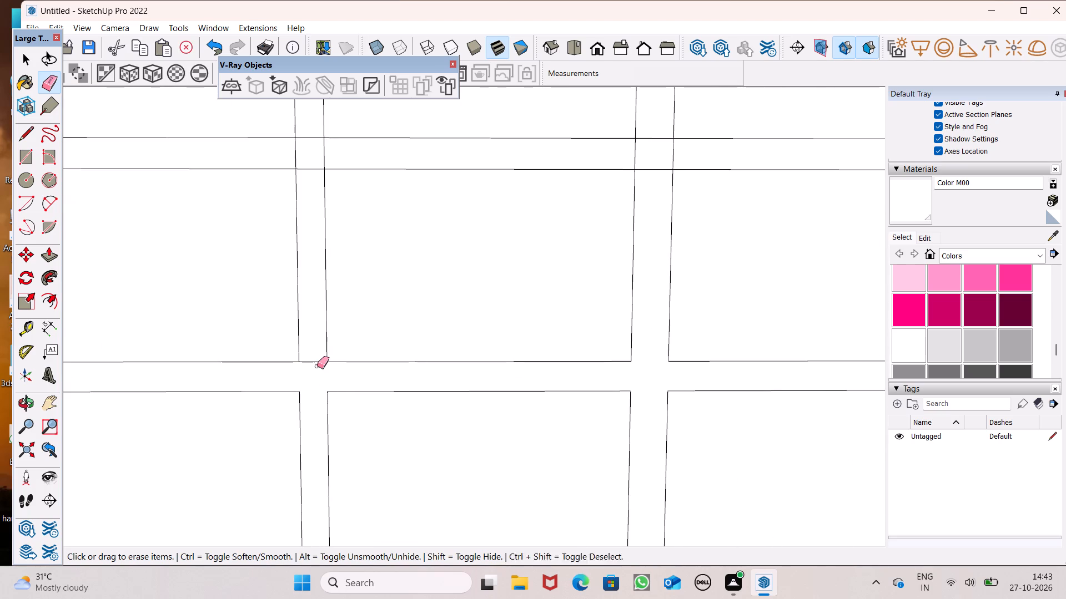
{"action": "left_click_drag", "start_coordinate": [317, 366], "coordinate": [317, 367]}
Erase the four edges inside the crossing of the first vertical strip and the twelfth horizontal strip from the bottom.
{"action": "scroll", "coordinate": [319, 446], "scroll_direction": "down", "scroll_amount": 3}
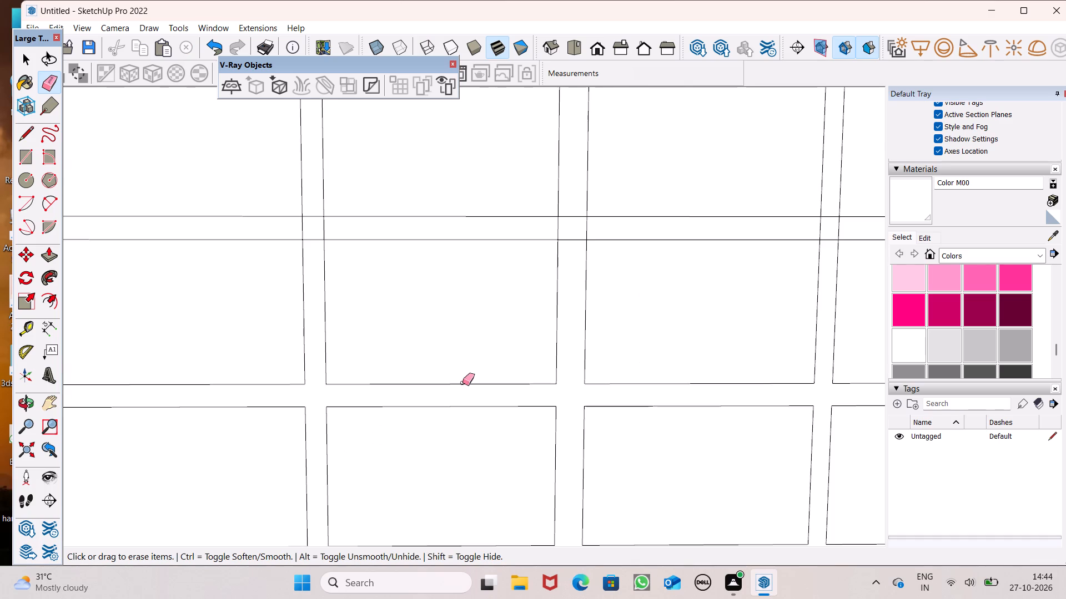
{"action": "scroll", "coordinate": [517, 325], "scroll_direction": "down", "scroll_amount": 7}
{"action": "scroll", "coordinate": [459, 264], "scroll_direction": "up", "scroll_amount": 8}
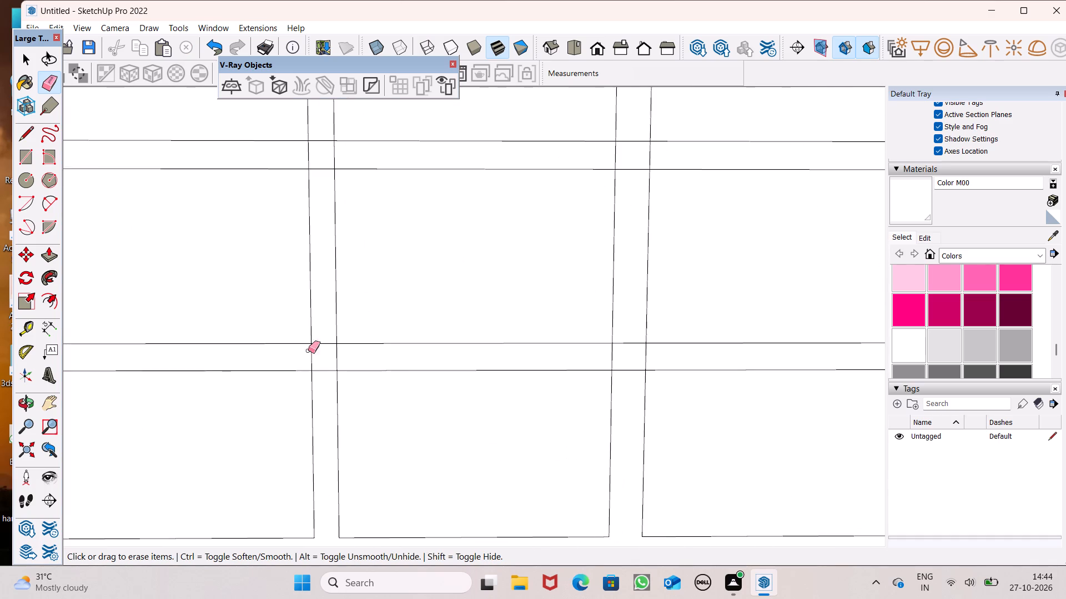
{"action": "scroll", "coordinate": [309, 372], "scroll_direction": "up", "scroll_amount": 5}
{"action": "left_click_drag", "start_coordinate": [296, 351], "coordinate": [345, 353]}
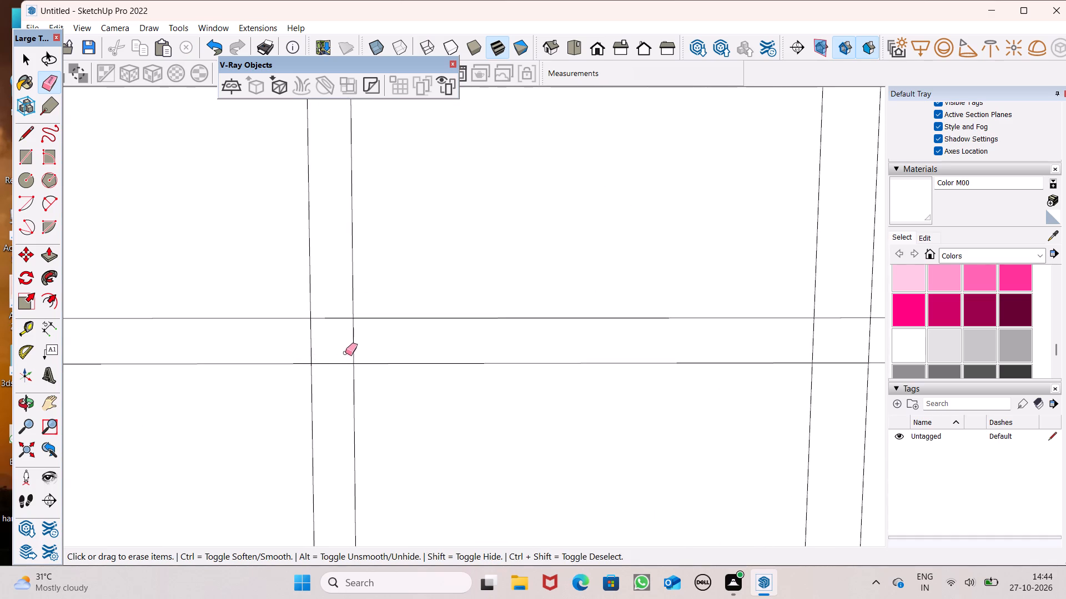
{"action": "left_click_drag", "start_coordinate": [345, 353], "coordinate": [352, 335]}
{"action": "left_click_drag", "start_coordinate": [341, 308], "coordinate": [336, 380]}
Erase the edges inside the crossings of the second and third vertical strips with the twelfth horizontal strip from the bottom.
{"action": "scroll", "coordinate": [311, 304], "scroll_direction": "down", "scroll_amount": 4}
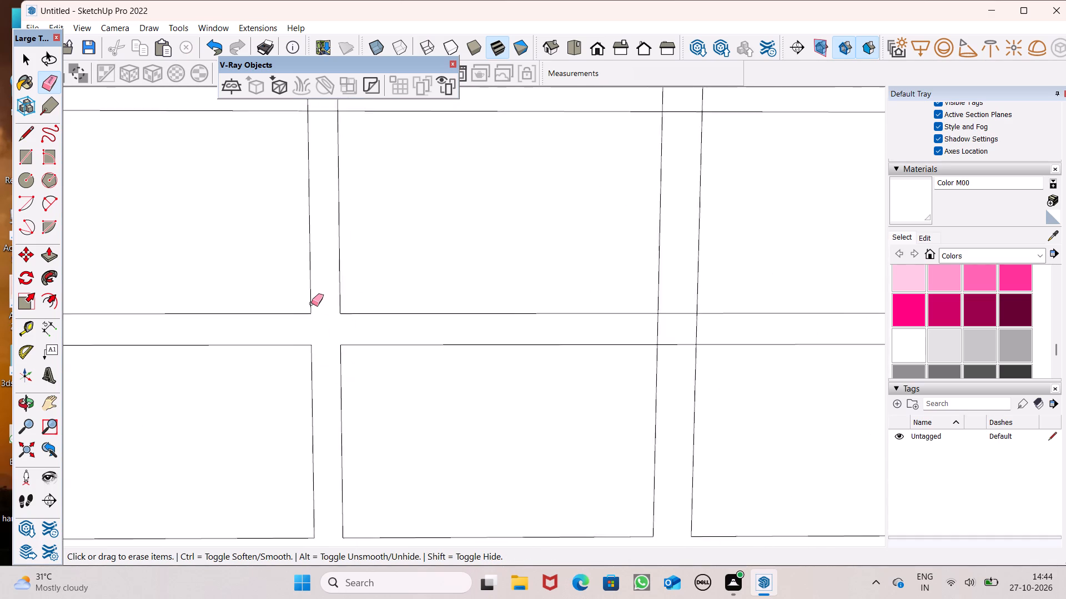
{"action": "scroll", "coordinate": [311, 303], "scroll_direction": "down", "scroll_amount": 9}
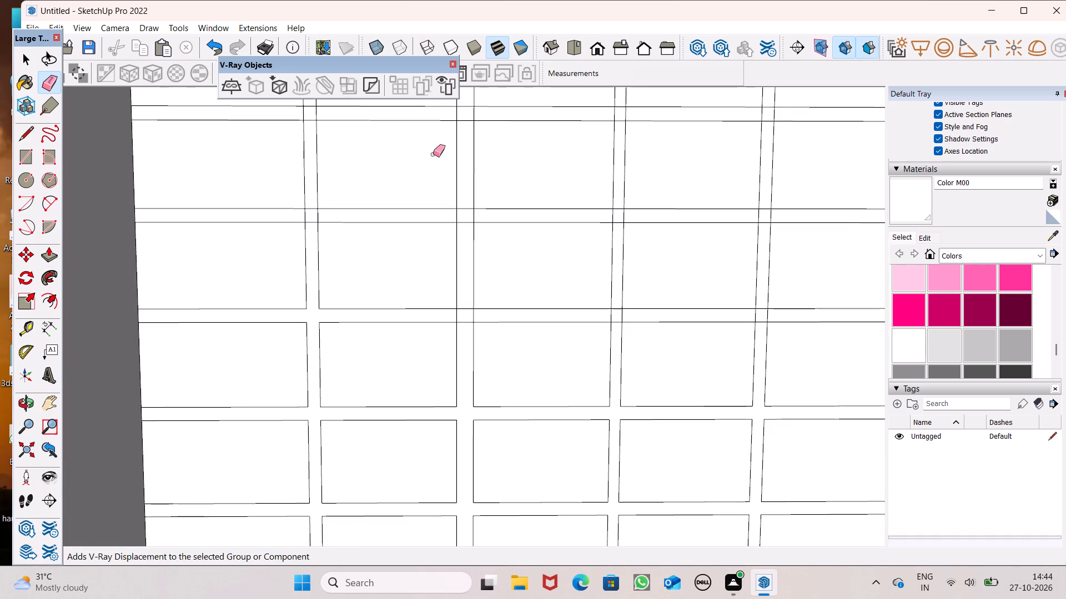
{"action": "scroll", "coordinate": [607, 303], "scroll_direction": "up", "scroll_amount": 6}
{"action": "left_click_drag", "start_coordinate": [364, 307], "coordinate": [400, 308]}
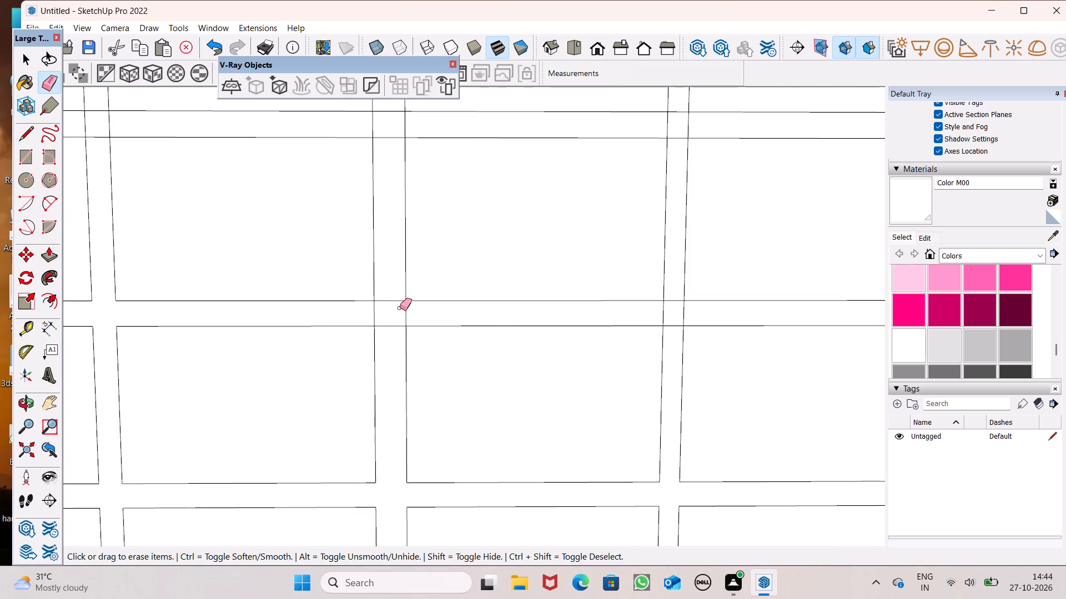
{"action": "left_click_drag", "start_coordinate": [400, 308], "coordinate": [413, 314]}
{"action": "left_click_drag", "start_coordinate": [384, 284], "coordinate": [391, 335]}
{"action": "left_click_drag", "start_coordinate": [688, 314], "coordinate": [672, 303]}
{"action": "left_click_drag", "start_coordinate": [673, 295], "coordinate": [677, 329]}
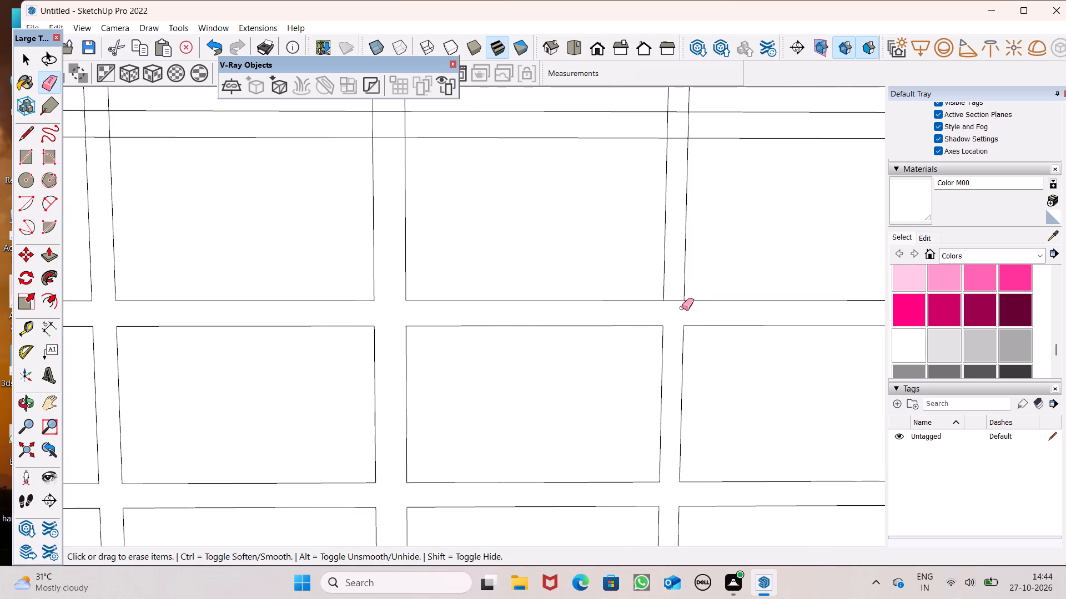
{"action": "left_click_drag", "start_coordinate": [680, 303], "coordinate": [677, 293]}
Erase the four edges inside the crossing of the fourth vertical strip and the twelfth horizontal strip from the bottom.
{"action": "scroll", "coordinate": [553, 322], "scroll_direction": "down", "scroll_amount": 7}
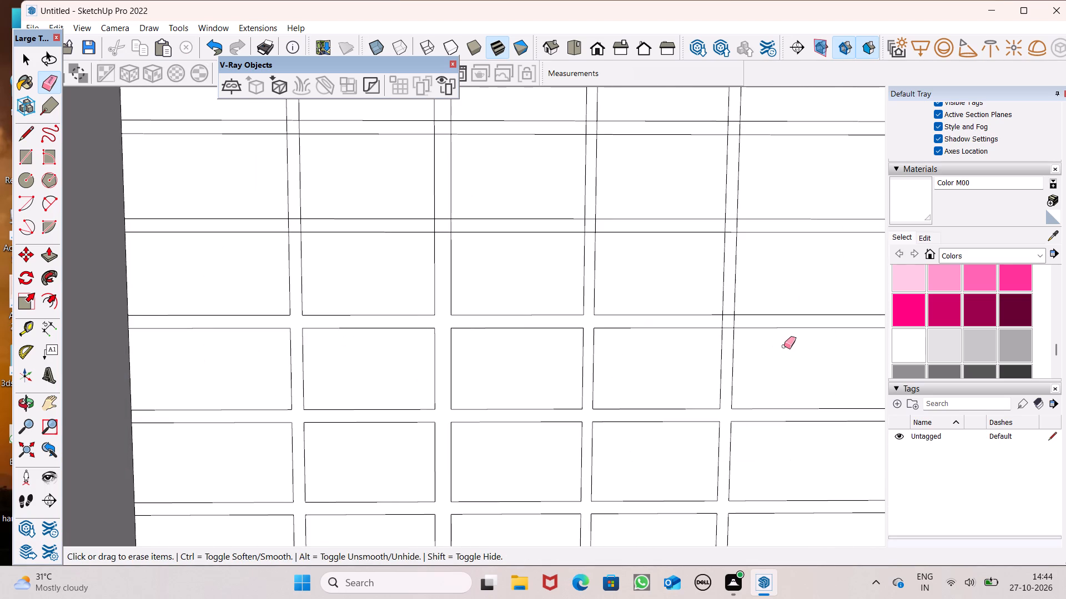
{"action": "scroll", "coordinate": [763, 331], "scroll_direction": "up", "scroll_amount": 6}
{"action": "scroll", "coordinate": [705, 296], "scroll_direction": "up", "scroll_amount": 12}
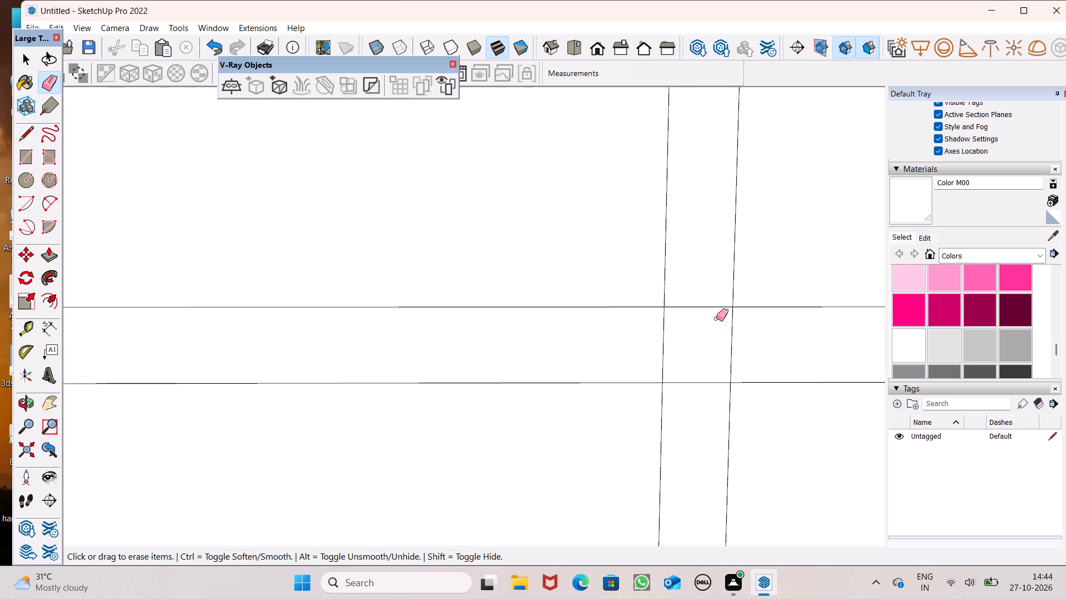
{"action": "left_click_drag", "start_coordinate": [699, 293], "coordinate": [708, 372]}
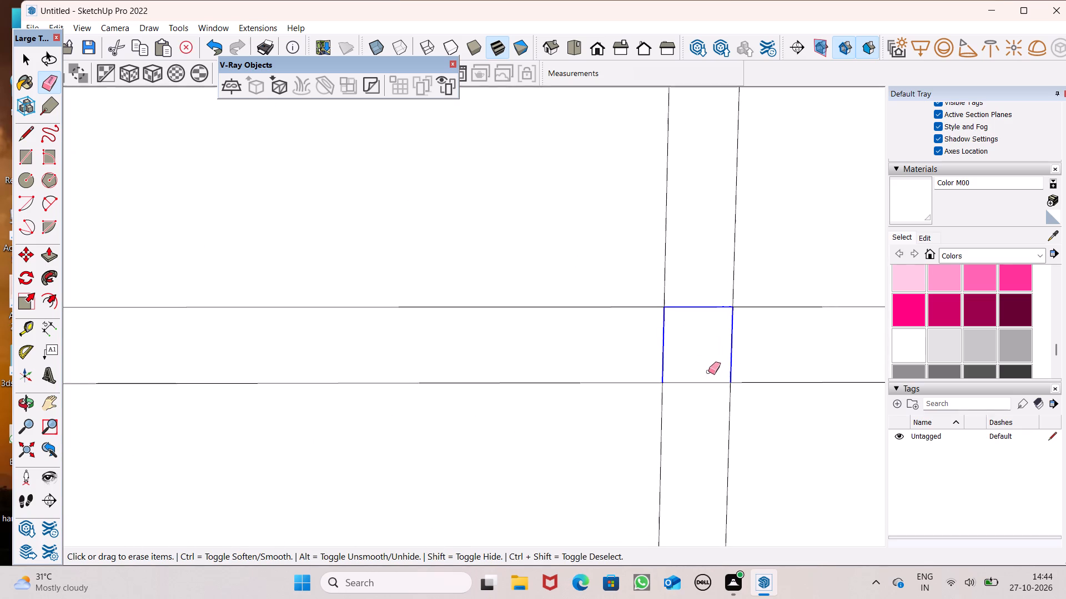
{"action": "left_click_drag", "start_coordinate": [708, 372], "coordinate": [702, 404]}
Erase the four edges inside the crossing of the fourth vertical strip and the thirteenth horizontal strip from the bottom.
{"action": "scroll", "coordinate": [401, 242], "scroll_direction": "down", "scroll_amount": 7}
{"action": "scroll", "coordinate": [444, 388], "scroll_direction": "down", "scroll_amount": 6}
{"action": "scroll", "coordinate": [594, 349], "scroll_direction": "down", "scroll_amount": 6}
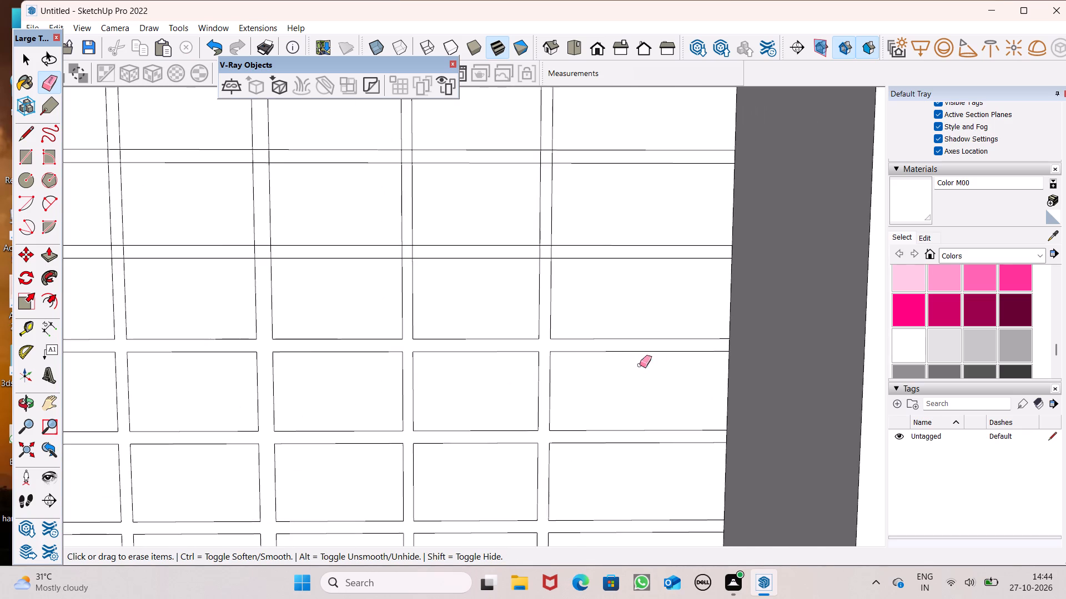
{"action": "scroll", "coordinate": [725, 346], "scroll_direction": "down", "scroll_amount": 6}
{"action": "scroll", "coordinate": [637, 295], "scroll_direction": "up", "scroll_amount": 12}
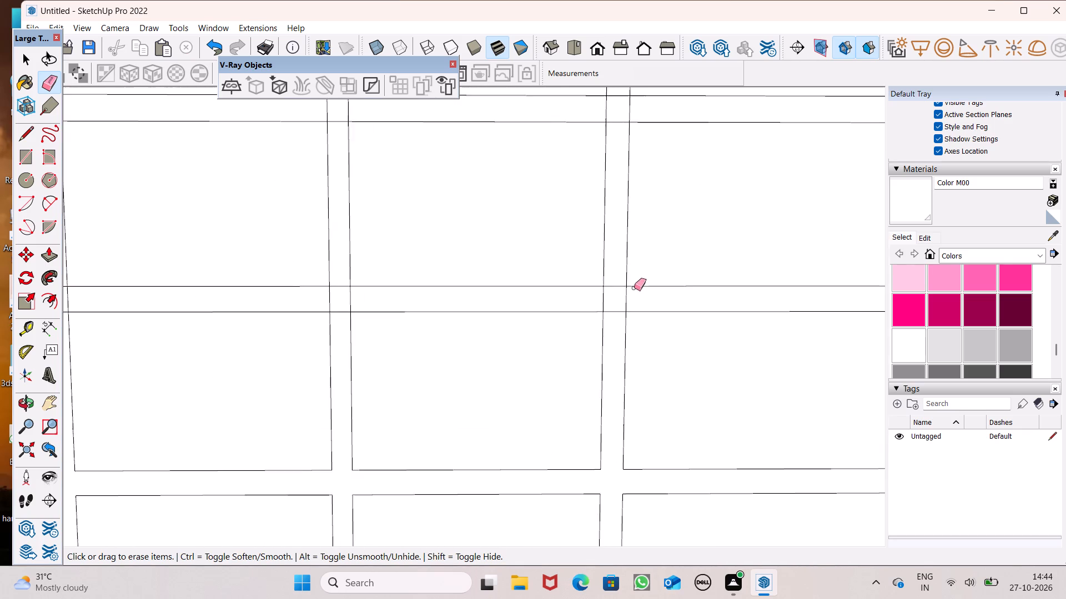
{"action": "scroll", "coordinate": [614, 287], "scroll_direction": "up", "scroll_amount": 5}
{"action": "left_click_drag", "start_coordinate": [613, 286], "coordinate": [648, 312]}
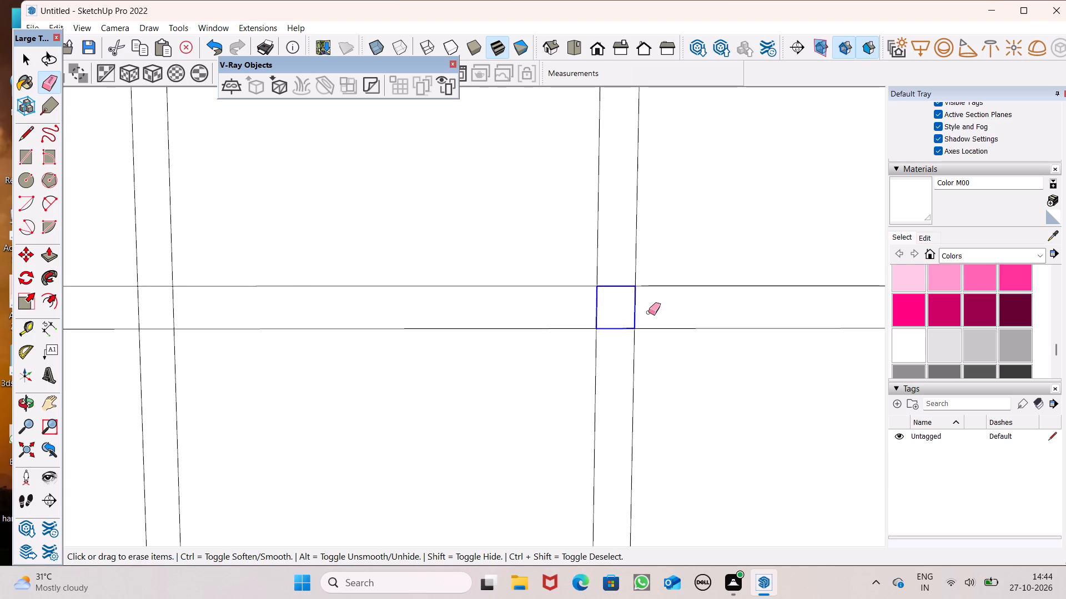
{"action": "left_click_drag", "start_coordinate": [648, 312], "coordinate": [652, 309]}
Erase the four edges inside the crossing of the third vertical strip and the thirteenth horizontal strip from the bottom.
{"action": "scroll", "coordinate": [688, 339], "scroll_direction": "down", "scroll_amount": 6}
{"action": "scroll", "coordinate": [449, 333], "scroll_direction": "up", "scroll_amount": 5}
{"action": "left_click_drag", "start_coordinate": [333, 328], "coordinate": [333, 327]}
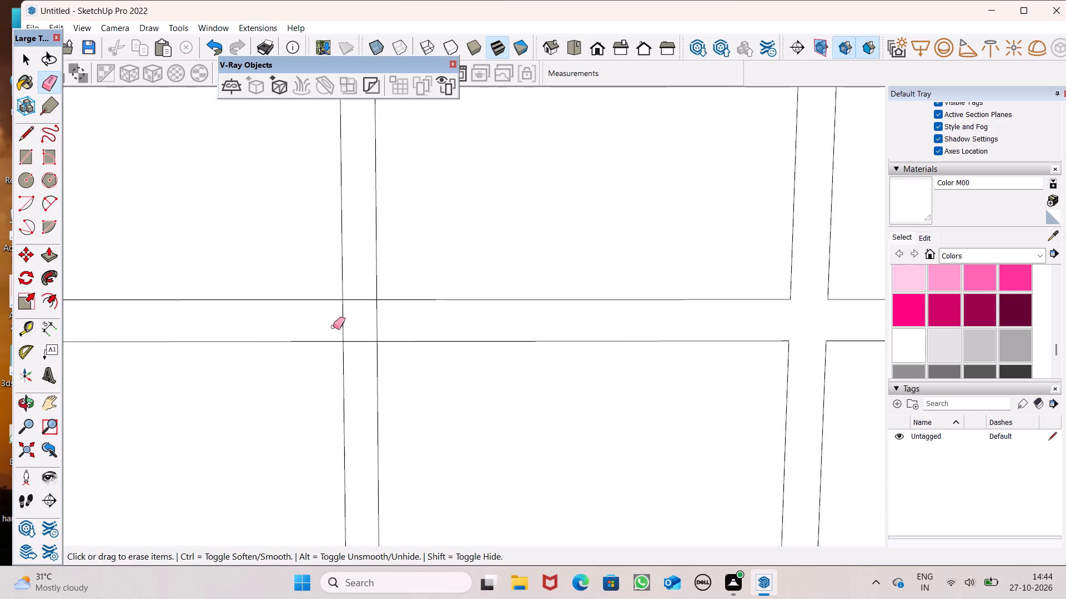
{"action": "left_click_drag", "start_coordinate": [333, 327], "coordinate": [389, 327]}
{"action": "left_click_drag", "start_coordinate": [369, 297], "coordinate": [364, 349]}
Erase the four edges inside the crossing of the second vertical strip and the thirteenth horizontal strip from the bottom.
{"action": "scroll", "coordinate": [621, 259], "scroll_direction": "down", "scroll_amount": 14}
{"action": "scroll", "coordinate": [445, 304], "scroll_direction": "up", "scroll_amount": 12}
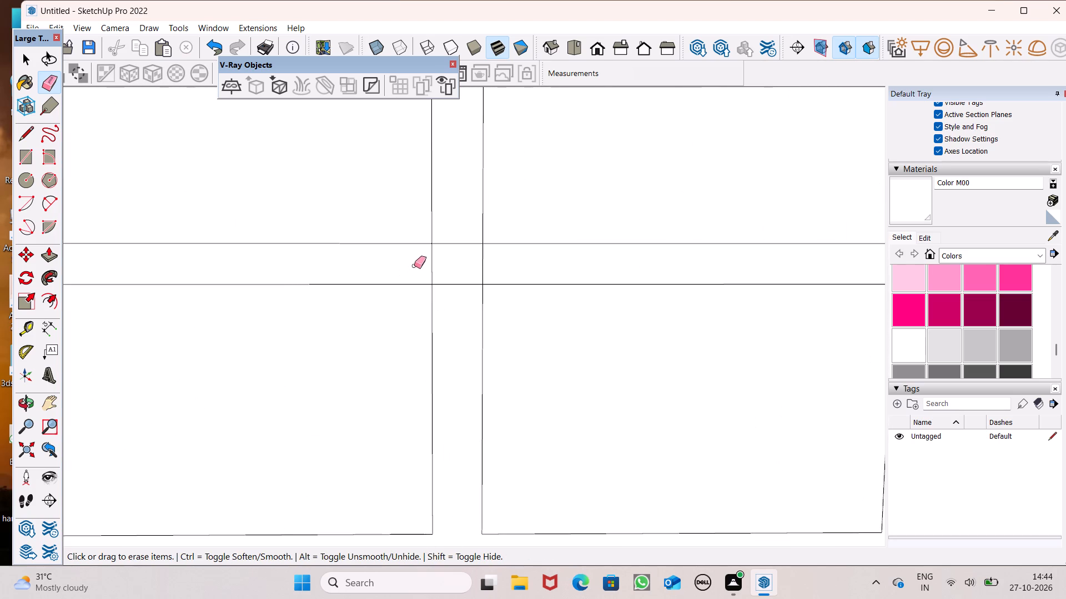
{"action": "left_click_drag", "start_coordinate": [418, 266], "coordinate": [487, 265]}
{"action": "left_click_drag", "start_coordinate": [464, 232], "coordinate": [457, 297]}
Erase the four edges inside the crossing of the first vertical strip and the thirteenth horizontal strip from the bottom.
{"action": "scroll", "coordinate": [607, 232], "scroll_direction": "down", "scroll_amount": 4}
{"action": "scroll", "coordinate": [654, 291], "scroll_direction": "down", "scroll_amount": 6}
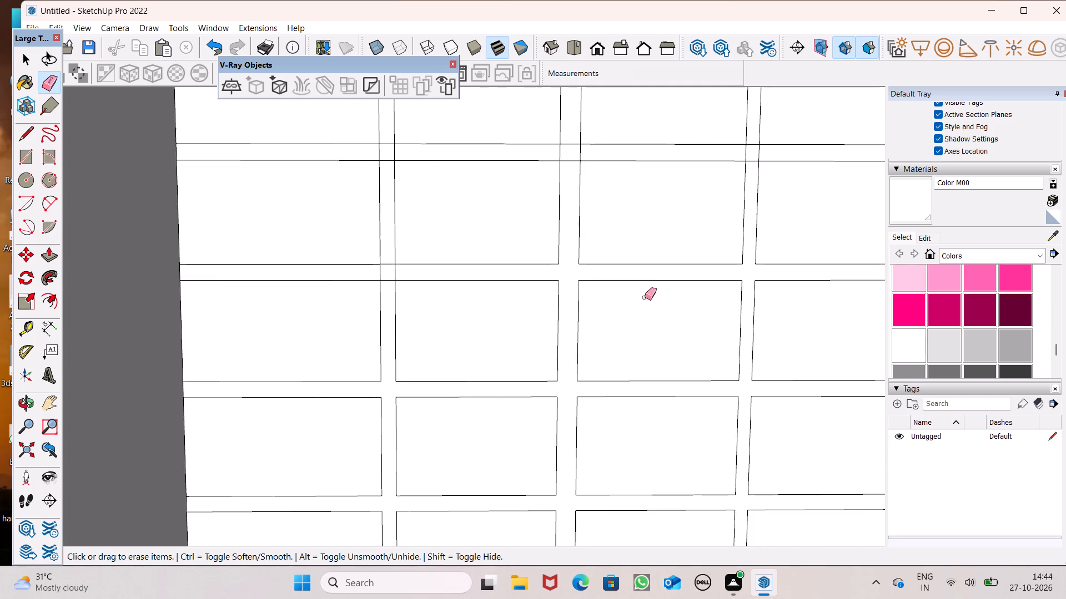
{"action": "scroll", "coordinate": [358, 287], "scroll_direction": "up", "scroll_amount": 13}
{"action": "left_click_drag", "start_coordinate": [428, 270], "coordinate": [425, 271]}
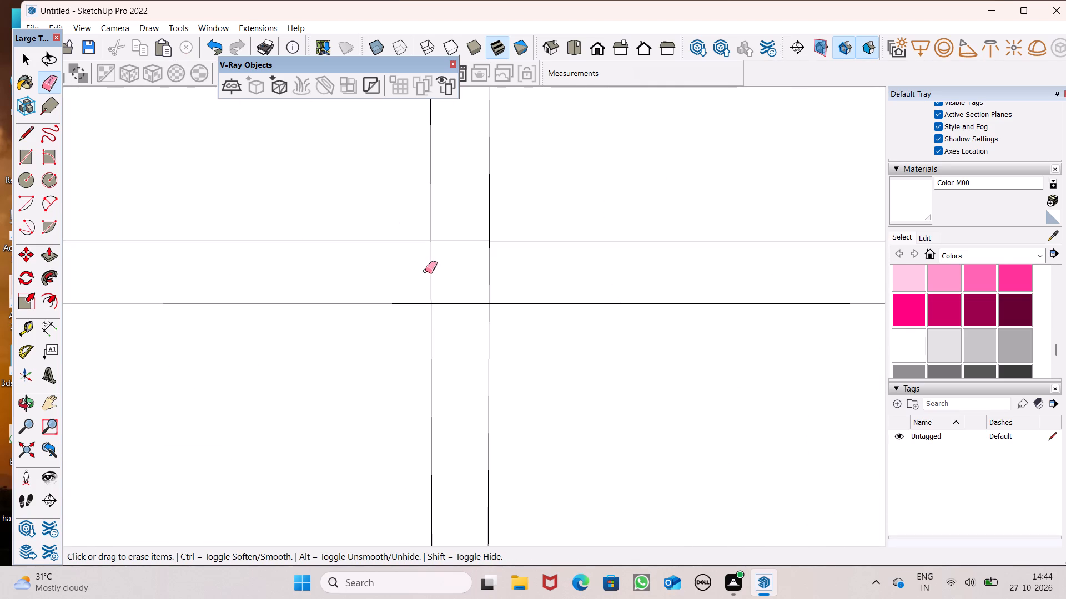
{"action": "left_click_drag", "start_coordinate": [425, 271], "coordinate": [479, 268]}
{"action": "left_click_drag", "start_coordinate": [476, 229], "coordinate": [462, 303]}
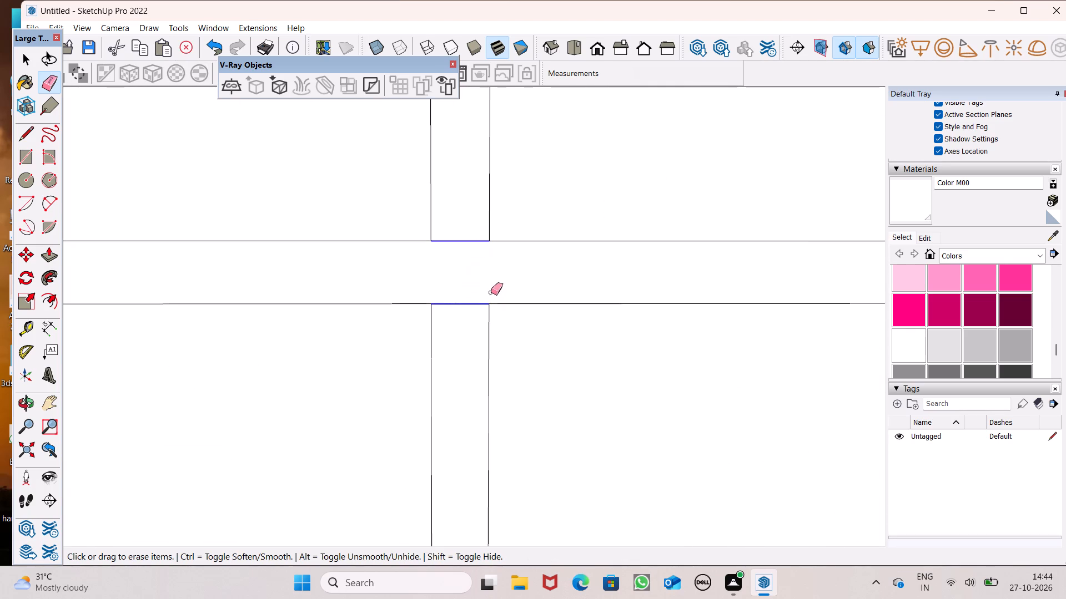
Erase the four edges inside the crossing of the first vertical strip and the fourteenth horizontal strip from the bottom.
{"action": "scroll", "coordinate": [448, 408], "scroll_direction": "down", "scroll_amount": 7}
{"action": "scroll", "coordinate": [433, 463], "scroll_direction": "down", "scroll_amount": 8}
{"action": "scroll", "coordinate": [504, 250], "scroll_direction": "up", "scroll_amount": 6}
{"action": "scroll", "coordinate": [412, 368], "scroll_direction": "up", "scroll_amount": 6}
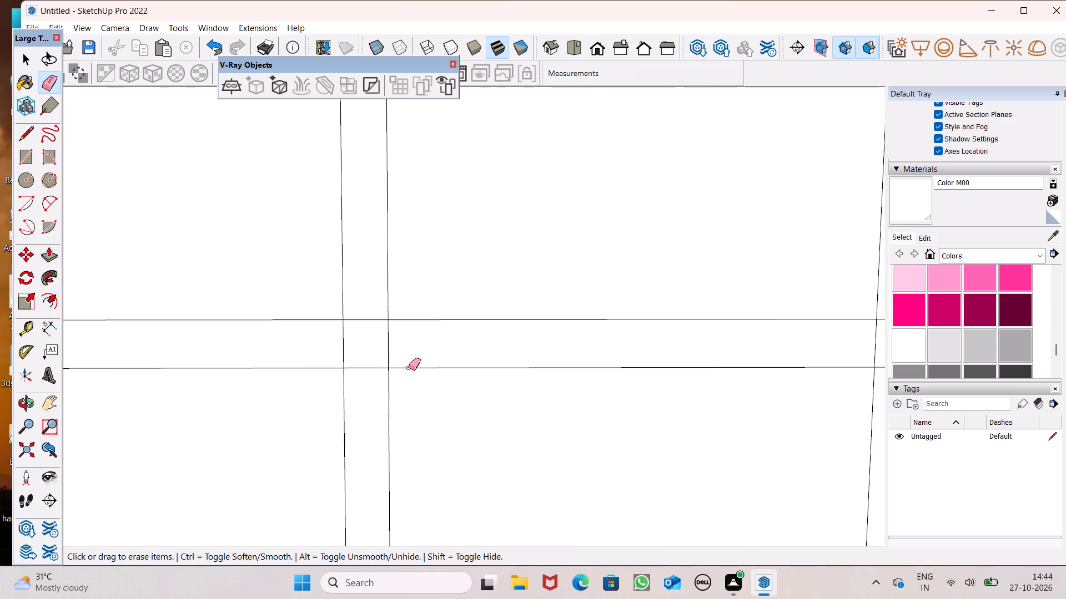
{"action": "scroll", "coordinate": [348, 366], "scroll_direction": "up", "scroll_amount": 4}
{"action": "left_click_drag", "start_coordinate": [317, 339], "coordinate": [423, 341]}
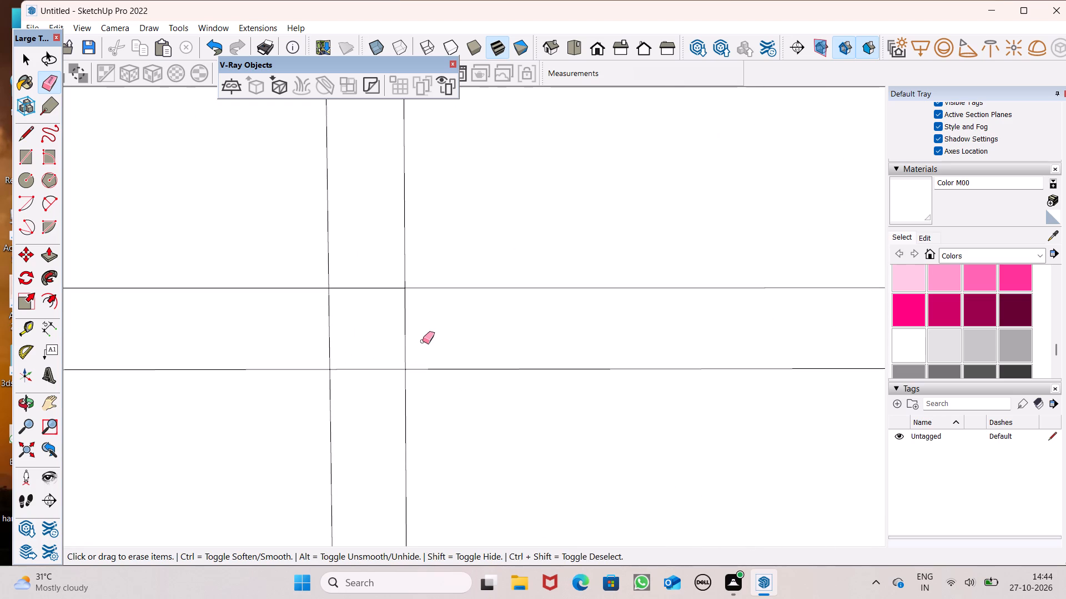
{"action": "left_click_drag", "start_coordinate": [423, 341], "coordinate": [324, 332]}
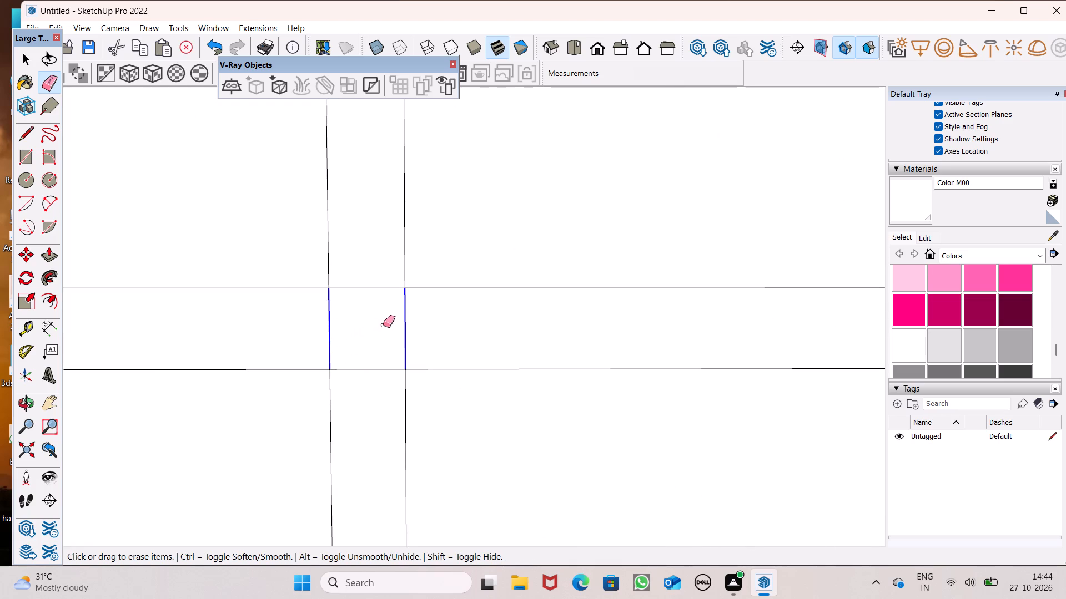
{"action": "left_click_drag", "start_coordinate": [386, 276], "coordinate": [374, 378]}
Erase the four edges inside the crossing of the second vertical strip and the fourteenth horizontal strip from the bottom.
{"action": "scroll", "coordinate": [341, 286], "scroll_direction": "down", "scroll_amount": 8}
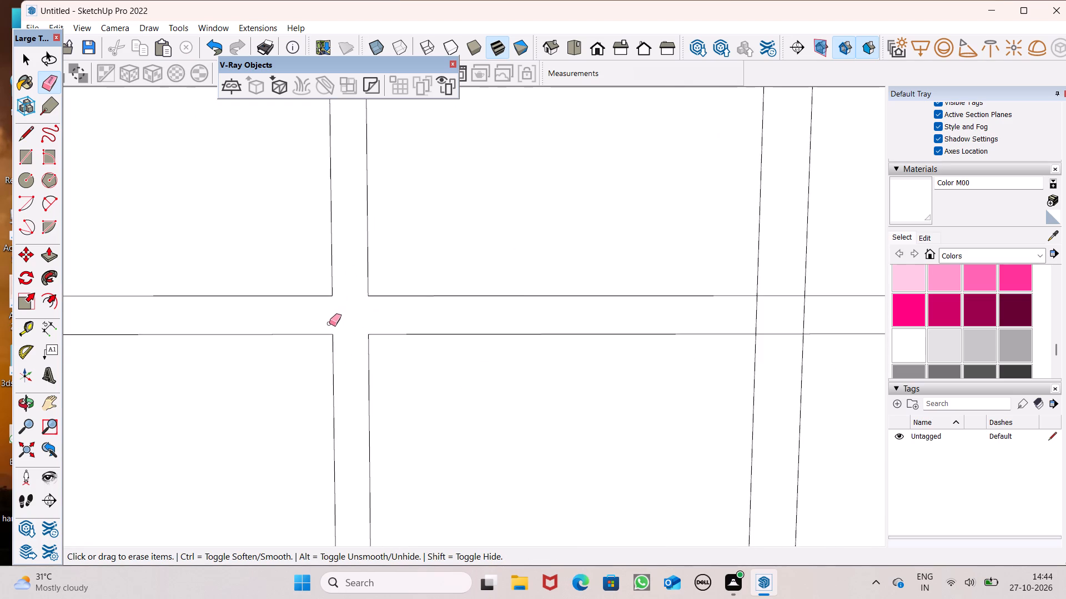
{"action": "scroll", "coordinate": [323, 338], "scroll_direction": "down", "scroll_amount": 6}
{"action": "scroll", "coordinate": [648, 333], "scroll_direction": "up", "scroll_amount": 6}
{"action": "scroll", "coordinate": [557, 309], "scroll_direction": "up", "scroll_amount": 7}
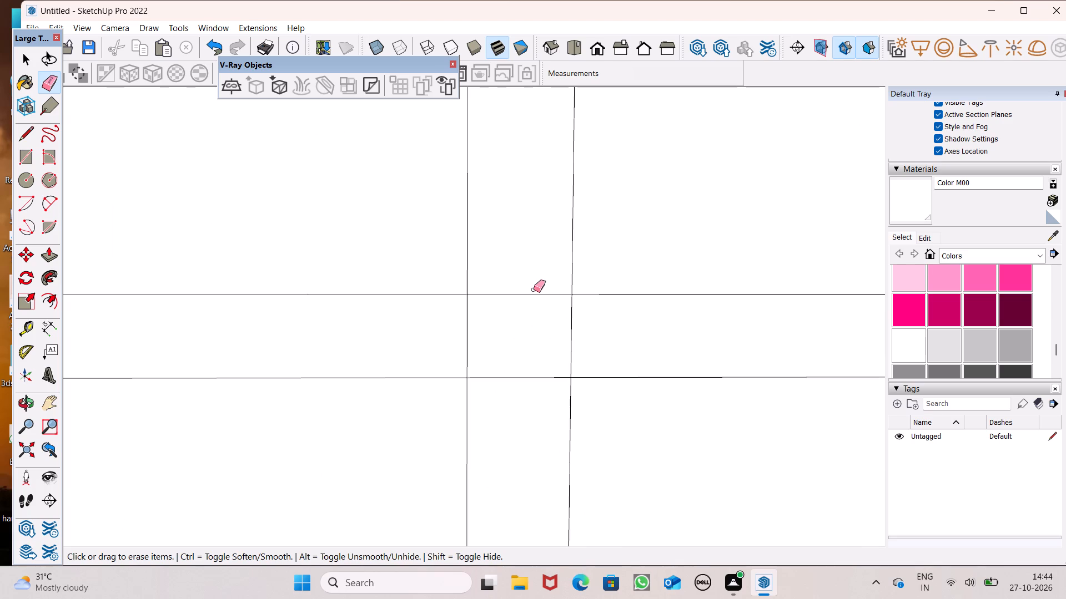
{"action": "left_click_drag", "start_coordinate": [530, 290], "coordinate": [546, 379]}
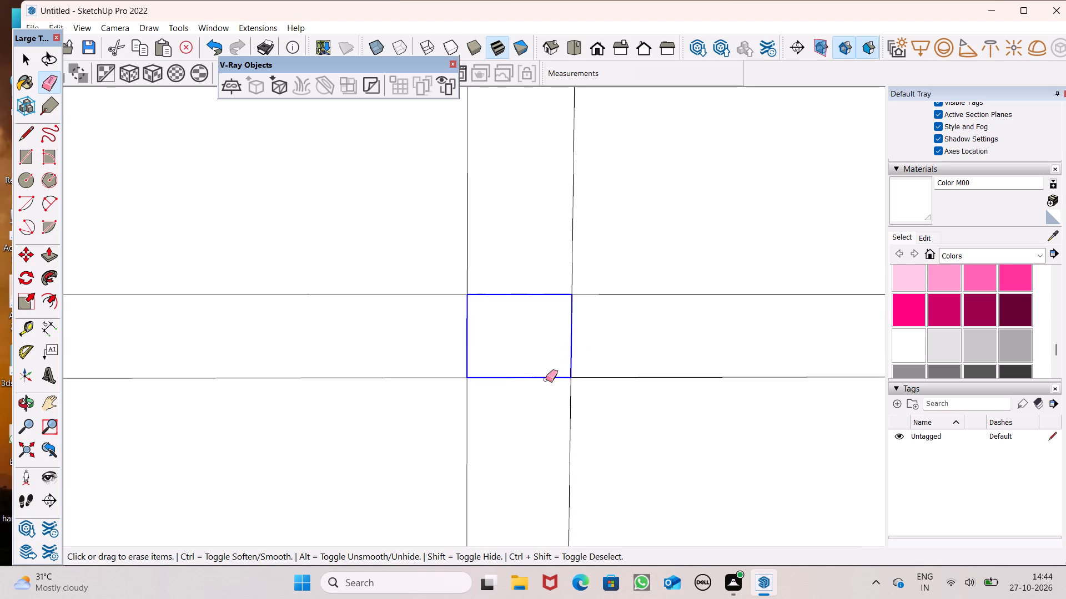
{"action": "left_click_drag", "start_coordinate": [546, 379], "coordinate": [527, 370]}
Erase the four edges inside the crossing of the third vertical strip and the fourteenth horizontal strip, undoing any stroke that removes wrong edges.
{"action": "scroll", "coordinate": [438, 261], "scroll_direction": "down", "scroll_amount": 7}
{"action": "scroll", "coordinate": [384, 289], "scroll_direction": "down", "scroll_amount": 11}
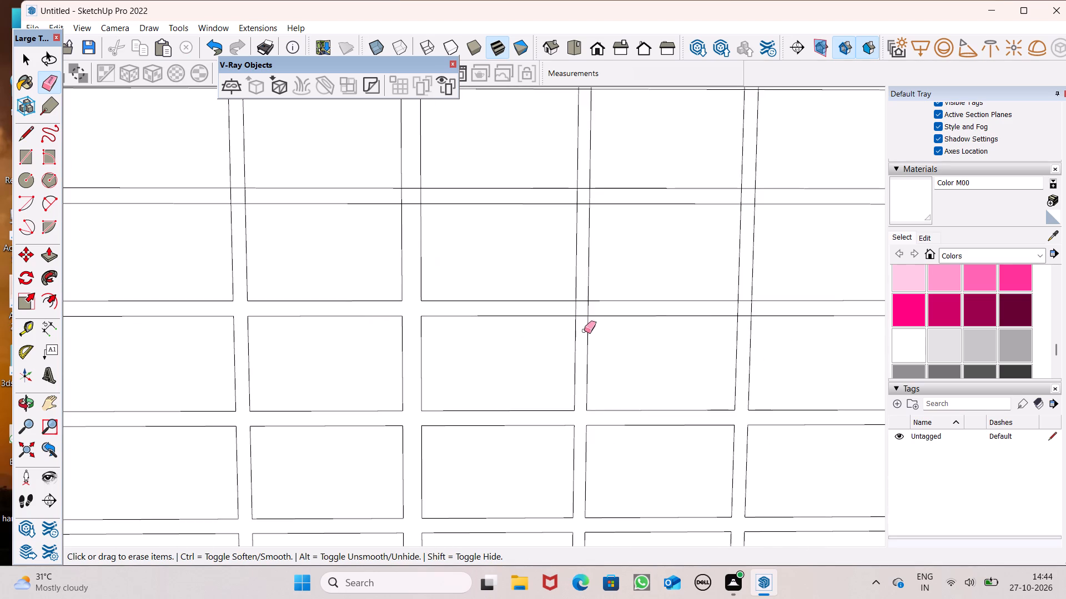
{"action": "scroll", "coordinate": [622, 329], "scroll_direction": "up", "scroll_amount": 7}
{"action": "scroll", "coordinate": [551, 300], "scroll_direction": "up", "scroll_amount": 10}
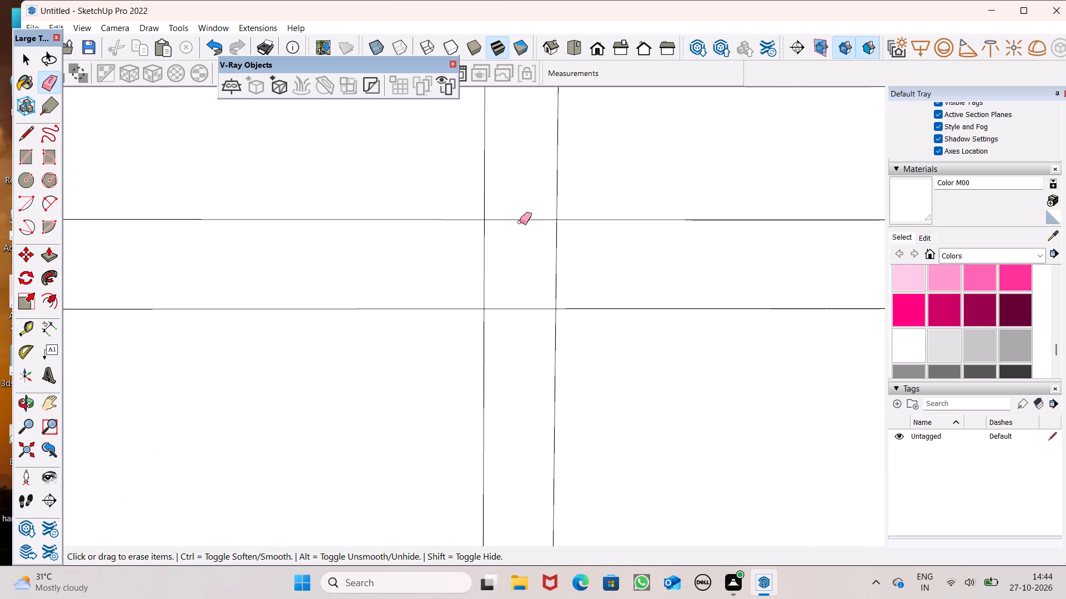
{"action": "left_click_drag", "start_coordinate": [517, 221], "coordinate": [631, 322]}
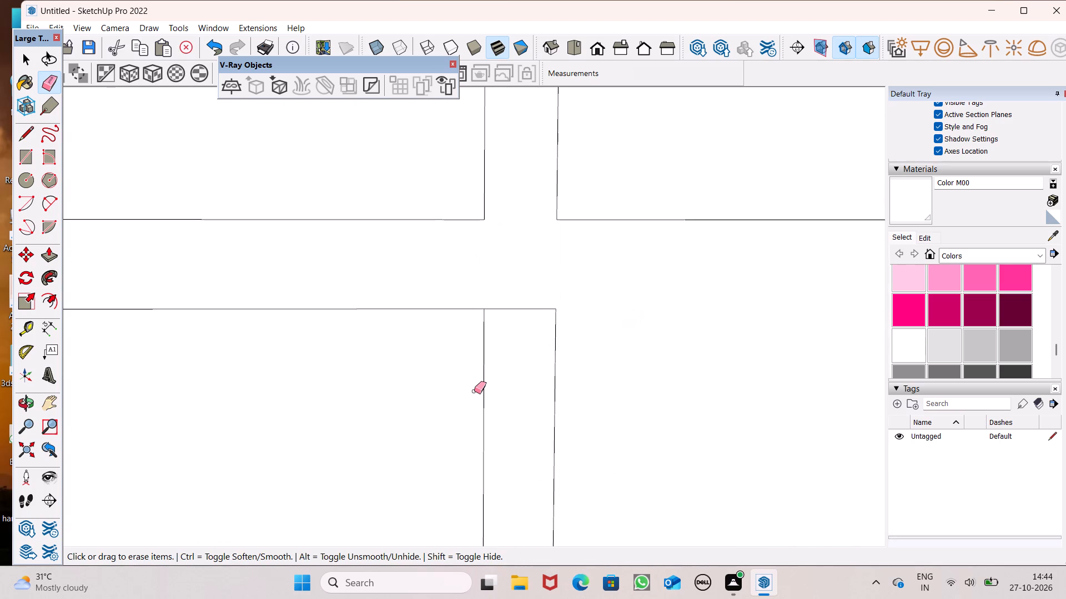
{"action": "key", "text": "ctrl+z"}
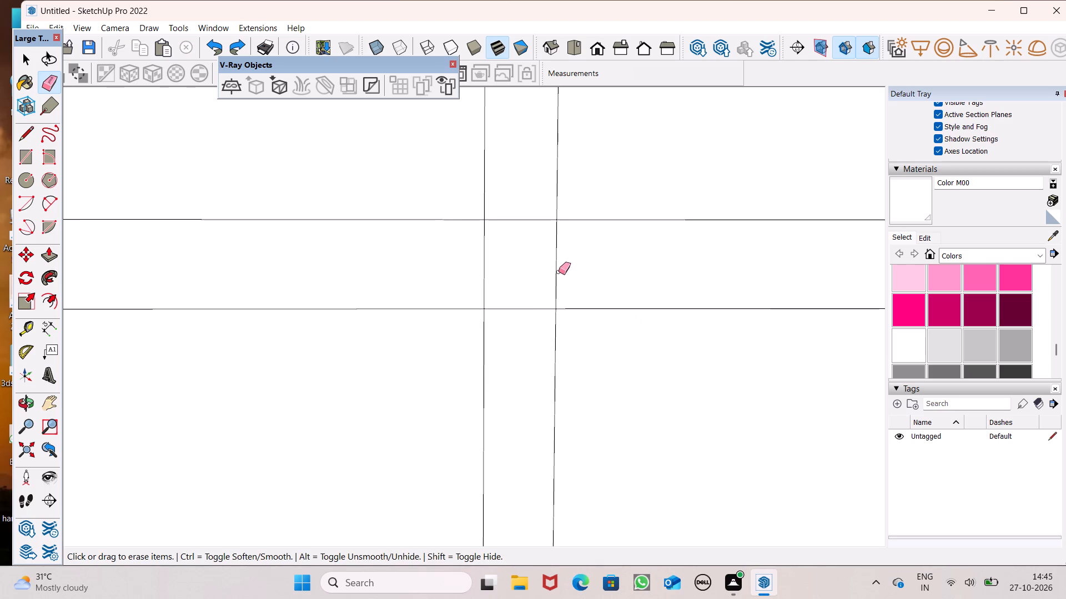
{"action": "left_click_drag", "start_coordinate": [559, 272], "coordinate": [510, 305]}
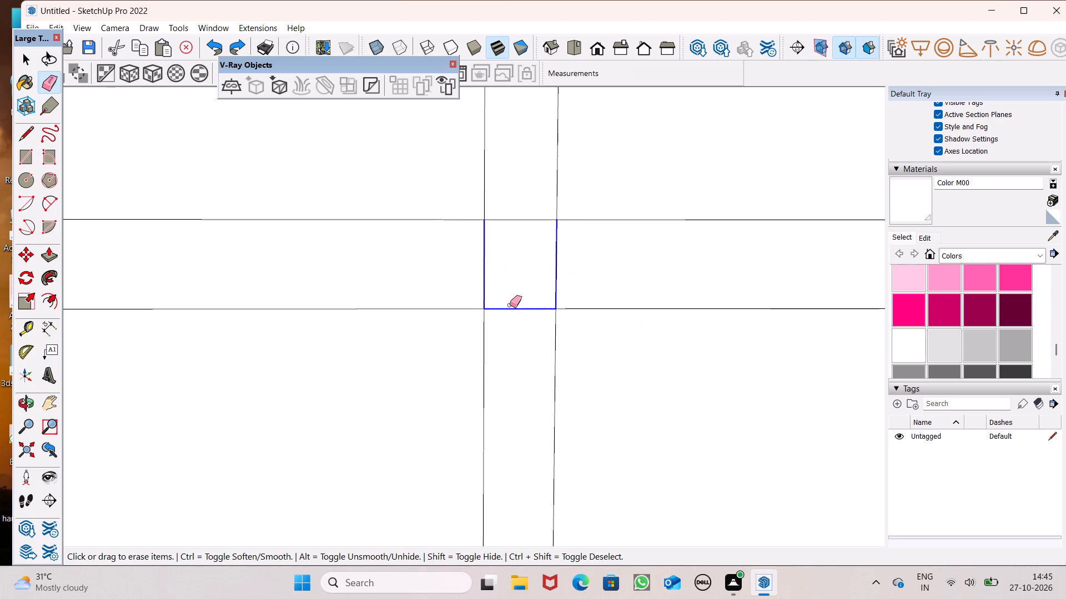
{"action": "left_click_drag", "start_coordinate": [510, 305], "coordinate": [517, 206]}
Erase the four edges inside the crossing of the fourth vertical strip and the fourteenth horizontal strip from the bottom.
{"action": "scroll", "coordinate": [441, 260], "scroll_direction": "down", "scroll_amount": 19}
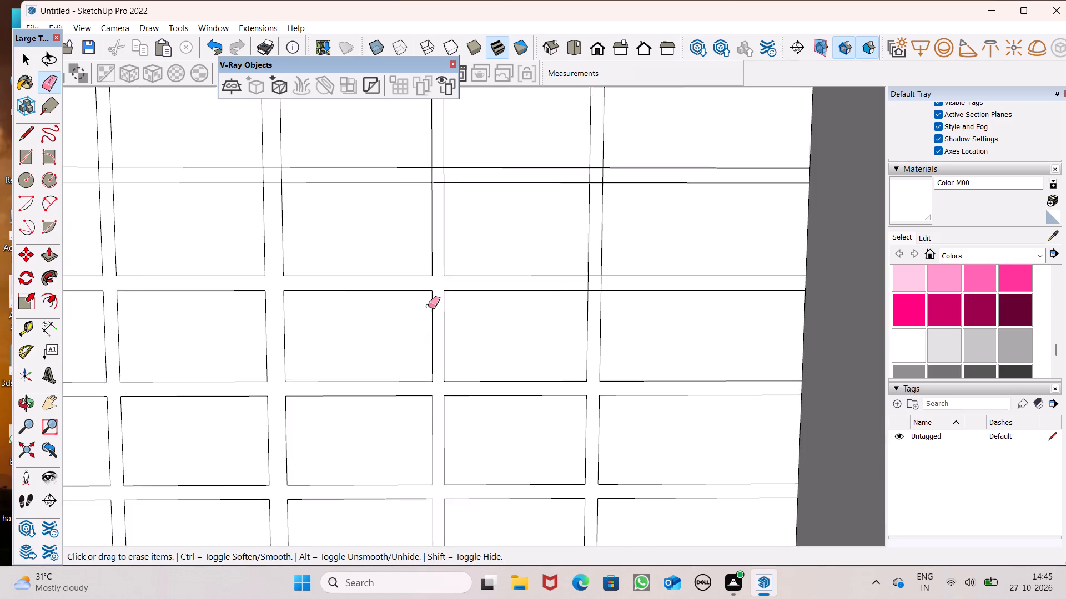
{"action": "scroll", "coordinate": [428, 324], "scroll_direction": "down", "scroll_amount": 4}
{"action": "scroll", "coordinate": [534, 308], "scroll_direction": "up", "scroll_amount": 14}
{"action": "scroll", "coordinate": [555, 245], "scroll_direction": "up", "scroll_amount": 7}
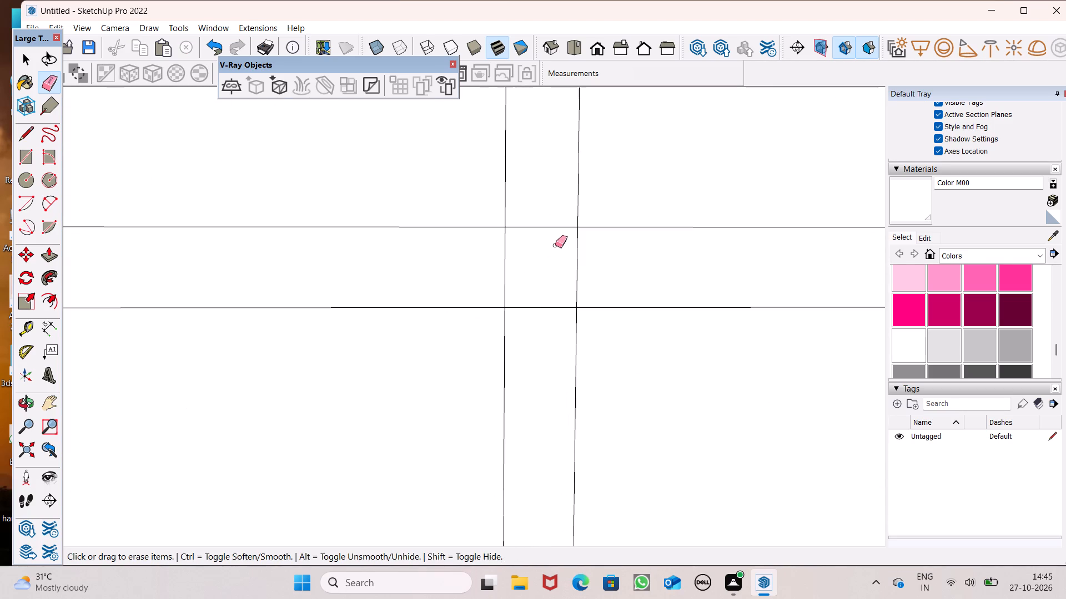
{"action": "left_click_drag", "start_coordinate": [543, 223], "coordinate": [546, 318]}
Erase the four edges inside the crossing of the fourth vertical strip and the fifteenth horizontal strip from the bottom.
{"action": "scroll", "coordinate": [656, 378], "scroll_direction": "down", "scroll_amount": 13}
{"action": "scroll", "coordinate": [595, 433], "scroll_direction": "down", "scroll_amount": 7}
{"action": "scroll", "coordinate": [622, 320], "scroll_direction": "up", "scroll_amount": 5}
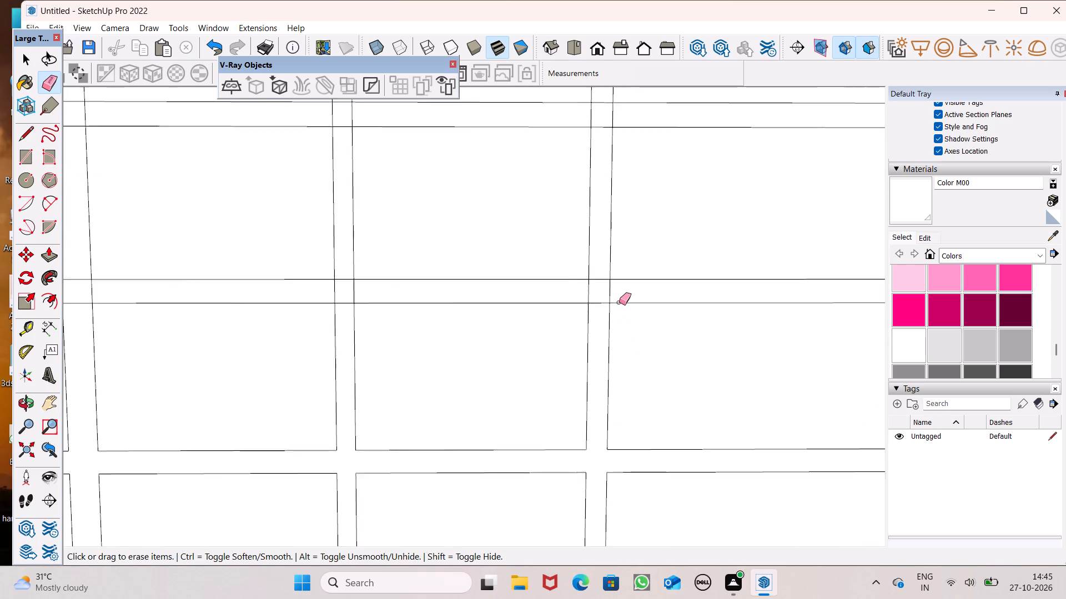
{"action": "scroll", "coordinate": [619, 302], "scroll_direction": "up", "scroll_amount": 3}
{"action": "left_click_drag", "start_coordinate": [593, 271], "coordinate": [591, 307]}
{"action": "left_click_drag", "start_coordinate": [573, 292], "coordinate": [594, 289]}
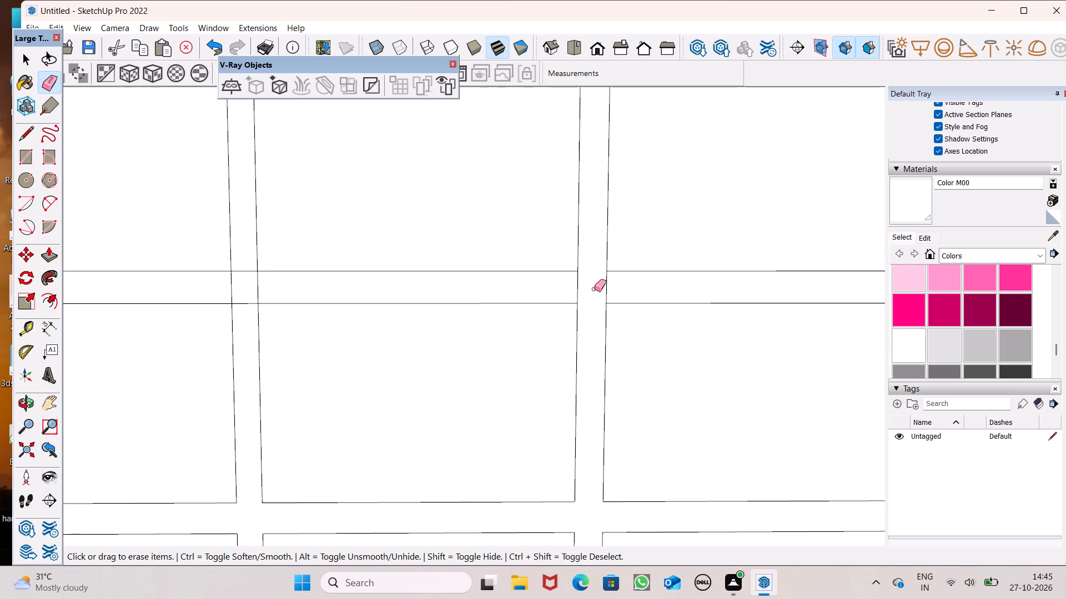
{"action": "left_click_drag", "start_coordinate": [594, 289], "coordinate": [617, 294]}
Erase the four edges inside the crossing of the fourth vertical strip and the sixteenth horizontal strip from the bottom.
{"action": "scroll", "coordinate": [539, 321], "scroll_direction": "down", "scroll_amount": 8}
{"action": "scroll", "coordinate": [572, 173], "scroll_direction": "up", "scroll_amount": 7}
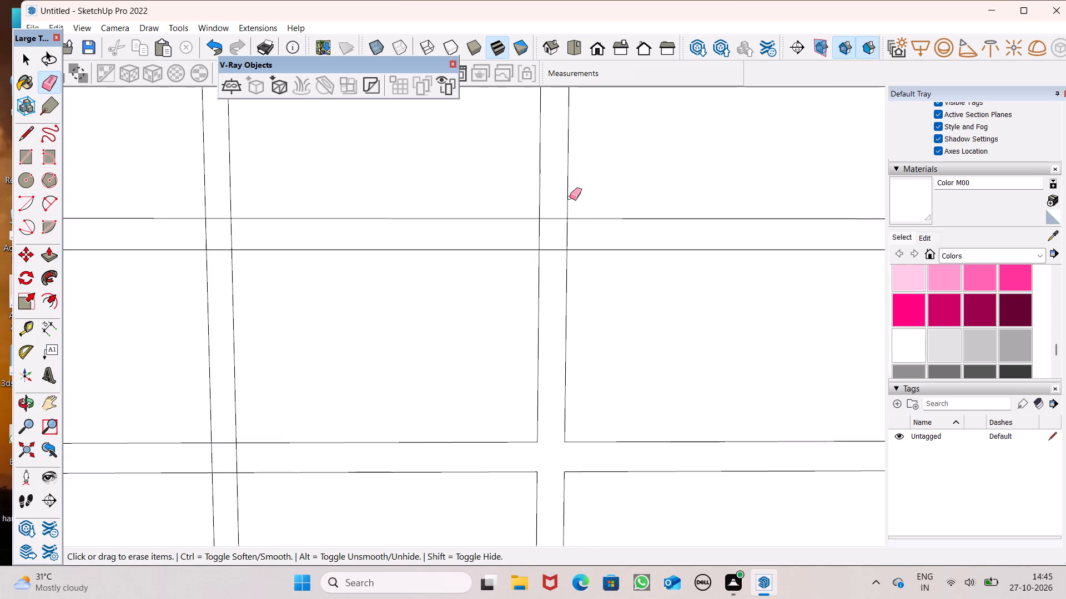
{"action": "left_click_drag", "start_coordinate": [555, 219], "coordinate": [567, 241]}
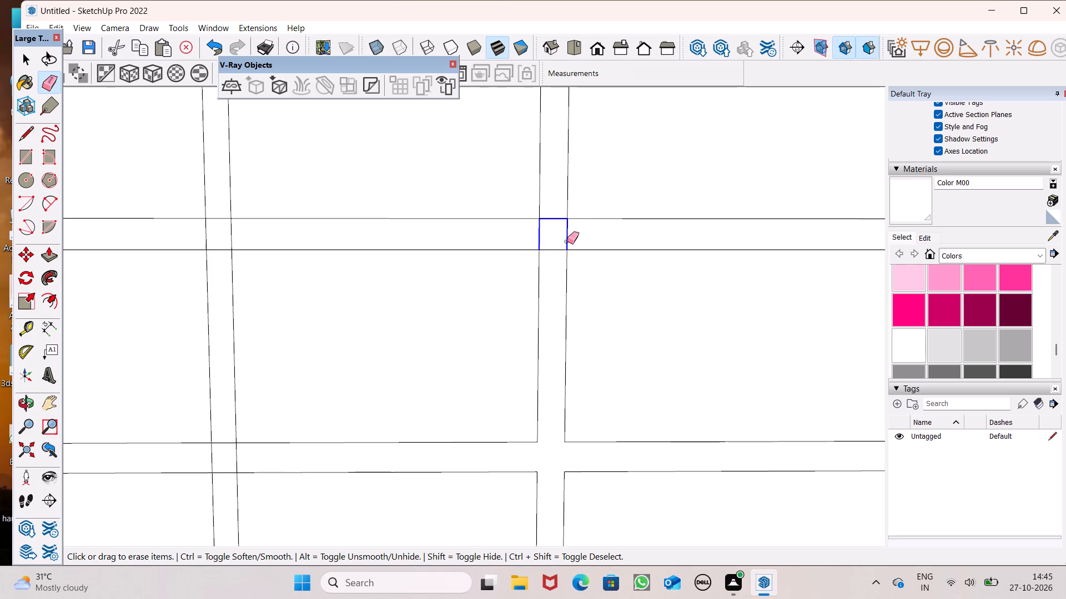
{"action": "left_click_drag", "start_coordinate": [567, 241], "coordinate": [555, 255]}
Erase the four edges inside the crossing of the third vertical strip and the fifteenth horizontal strip from the bottom.
{"action": "scroll", "coordinate": [646, 256], "scroll_direction": "down", "scroll_amount": 7}
{"action": "scroll", "coordinate": [415, 390], "scroll_direction": "up", "scroll_amount": 7}
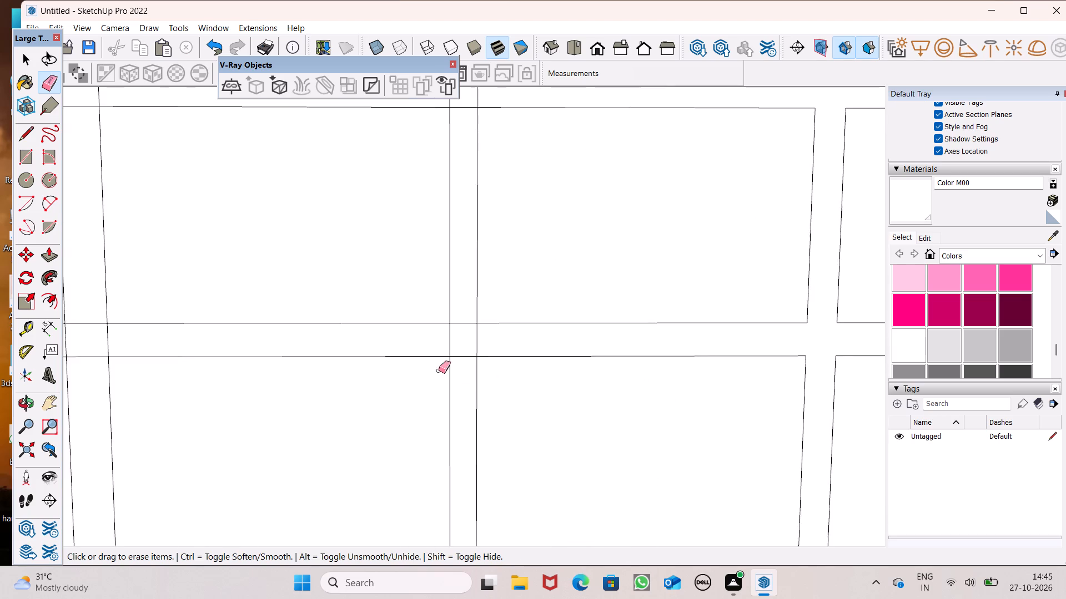
{"action": "scroll", "coordinate": [439, 370], "scroll_direction": "up", "scroll_amount": 8}
{"action": "left_click_drag", "start_coordinate": [464, 307], "coordinate": [491, 277]}
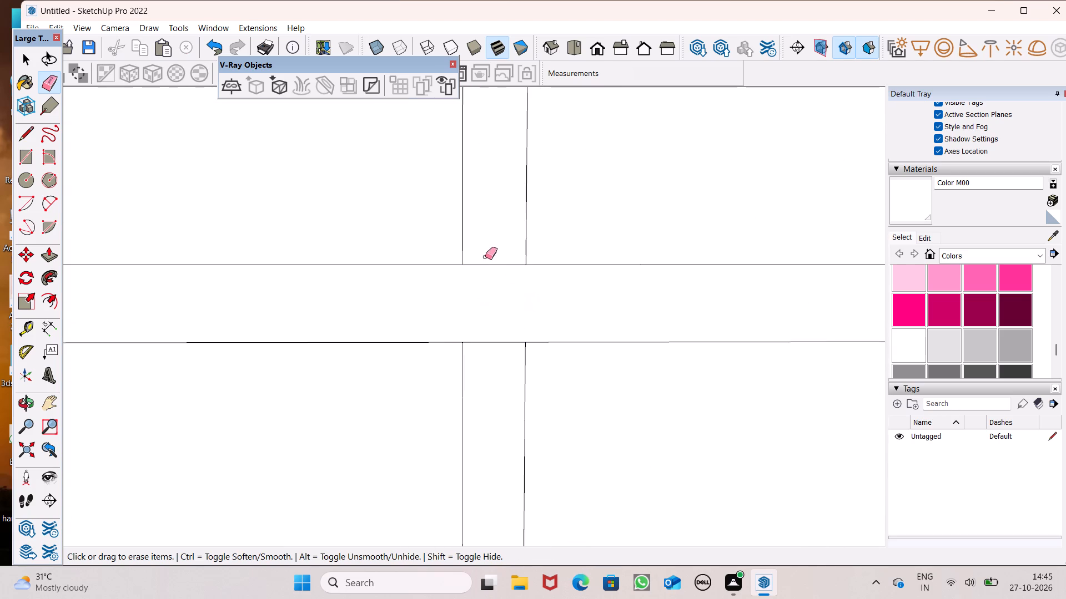
{"action": "left_click_drag", "start_coordinate": [485, 251], "coordinate": [479, 354]}
Erase the four edges inside the crossing of the third vertical strip and the sixteenth horizontal strip from the bottom.
{"action": "scroll", "coordinate": [575, 385], "scroll_direction": "down", "scroll_amount": 7}
{"action": "scroll", "coordinate": [596, 489], "scroll_direction": "down", "scroll_amount": 7}
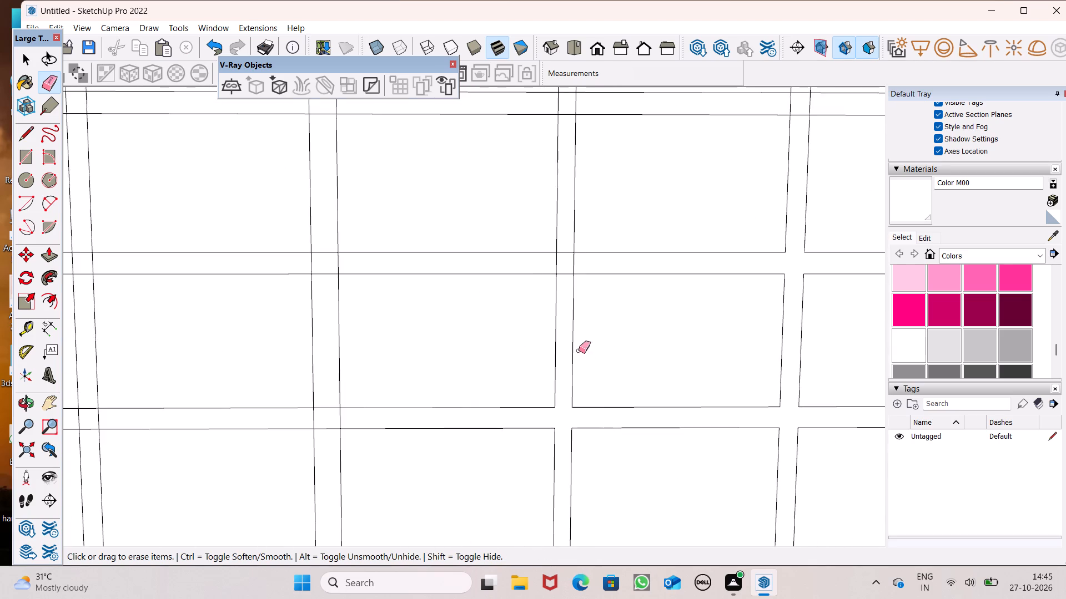
{"action": "scroll", "coordinate": [577, 248], "scroll_direction": "up", "scroll_amount": 11}
{"action": "left_click_drag", "start_coordinate": [553, 256], "coordinate": [553, 264]}
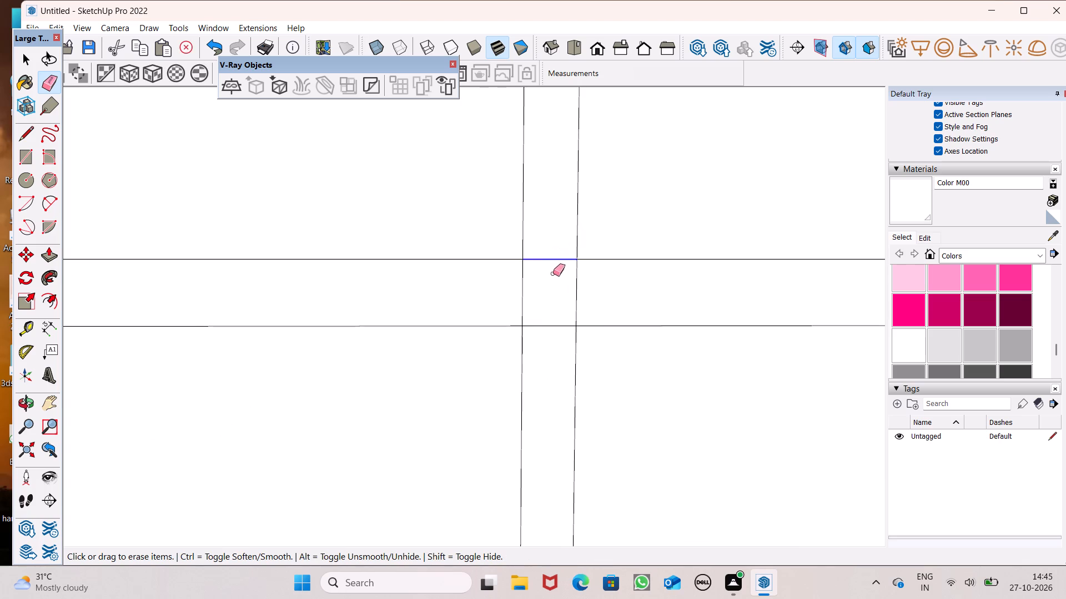
{"action": "left_click_drag", "start_coordinate": [552, 314], "coordinate": [547, 344]}
{"action": "left_click_drag", "start_coordinate": [488, 293], "coordinate": [594, 295]}
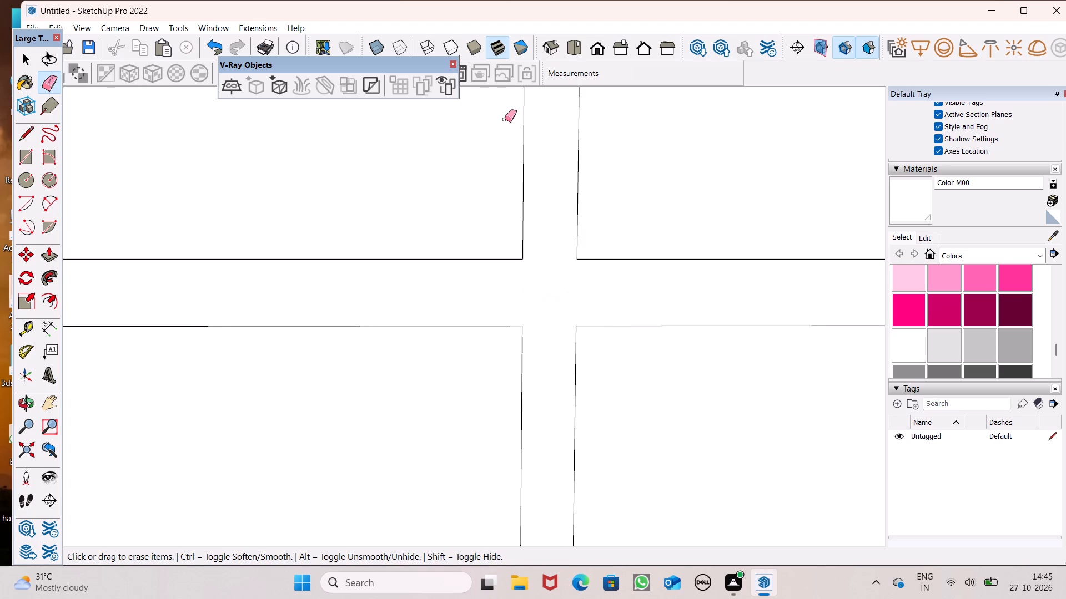
Erase the four edges inside the crossing of the second vertical strip and the fifteenth horizontal strip from the bottom.
{"action": "scroll", "coordinate": [633, 183], "scroll_direction": "down", "scroll_amount": 10}
{"action": "scroll", "coordinate": [611, 224], "scroll_direction": "down", "scroll_amount": 6}
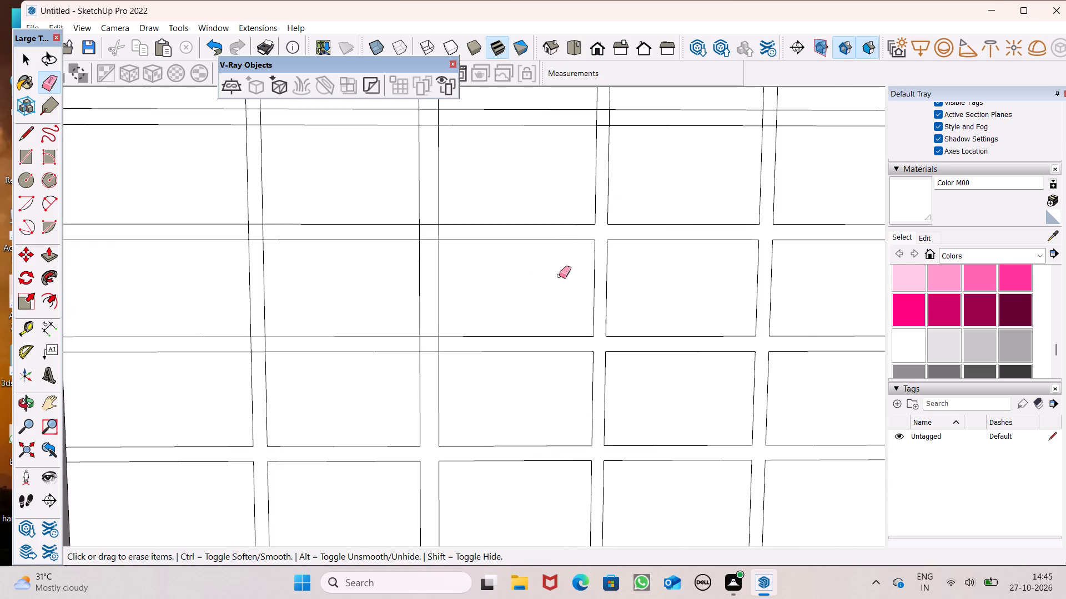
{"action": "scroll", "coordinate": [423, 352], "scroll_direction": "up", "scroll_amount": 8}
{"action": "scroll", "coordinate": [487, 353], "scroll_direction": "up", "scroll_amount": 8}
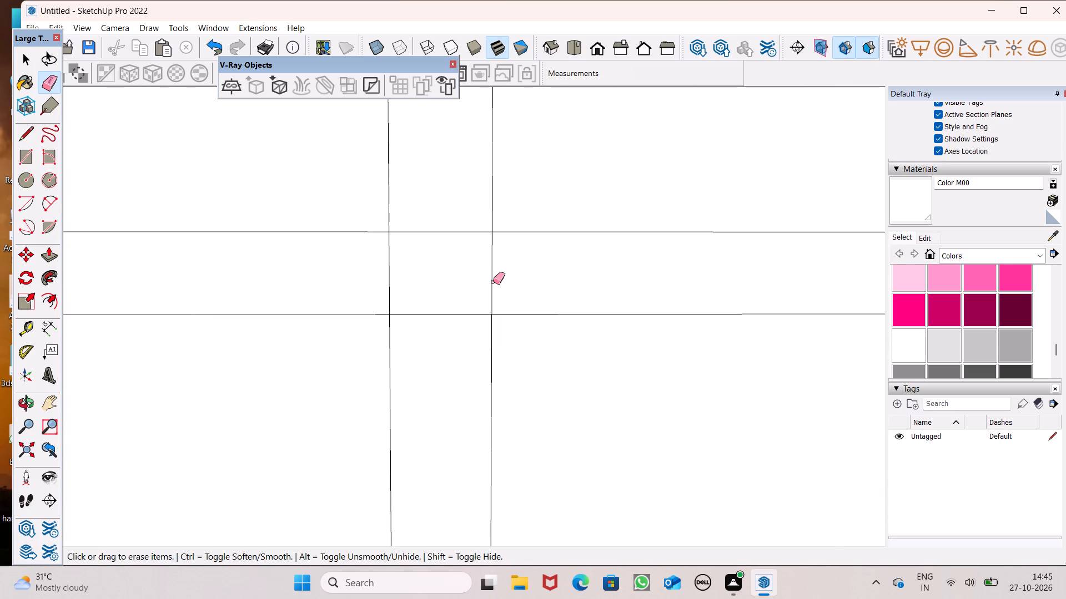
{"action": "left_click_drag", "start_coordinate": [389, 271], "coordinate": [504, 277]}
{"action": "left_click_drag", "start_coordinate": [504, 277], "coordinate": [449, 282]}
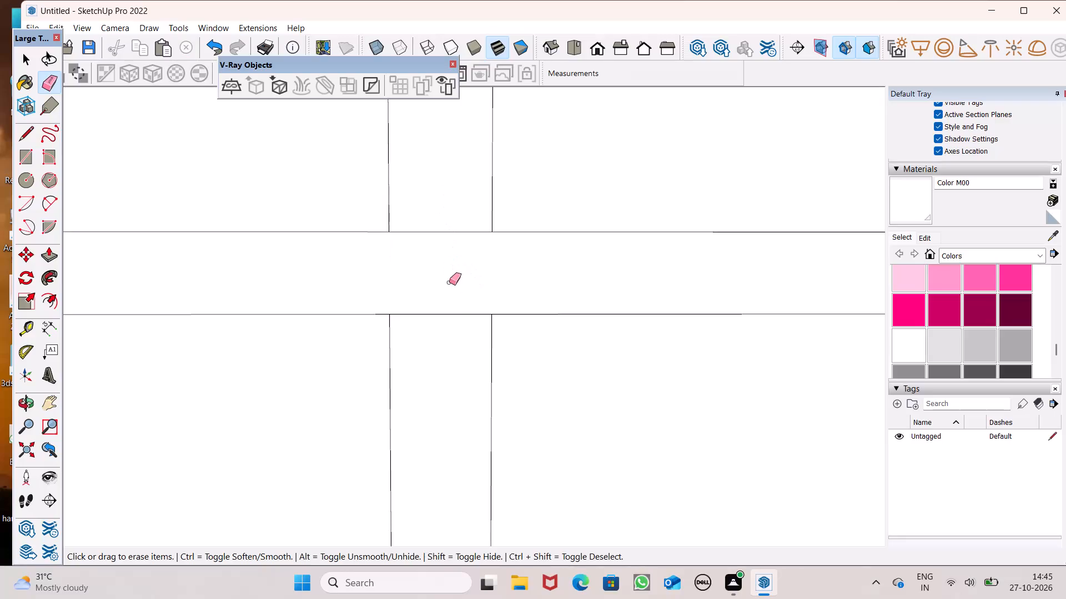
{"action": "left_click_drag", "start_coordinate": [449, 282], "coordinate": [449, 328]}
Erase the four edges inside the crossing of the second vertical strip and the sixteenth horizontal strip from the bottom.
{"action": "scroll", "coordinate": [577, 371], "scroll_direction": "down", "scroll_amount": 17}
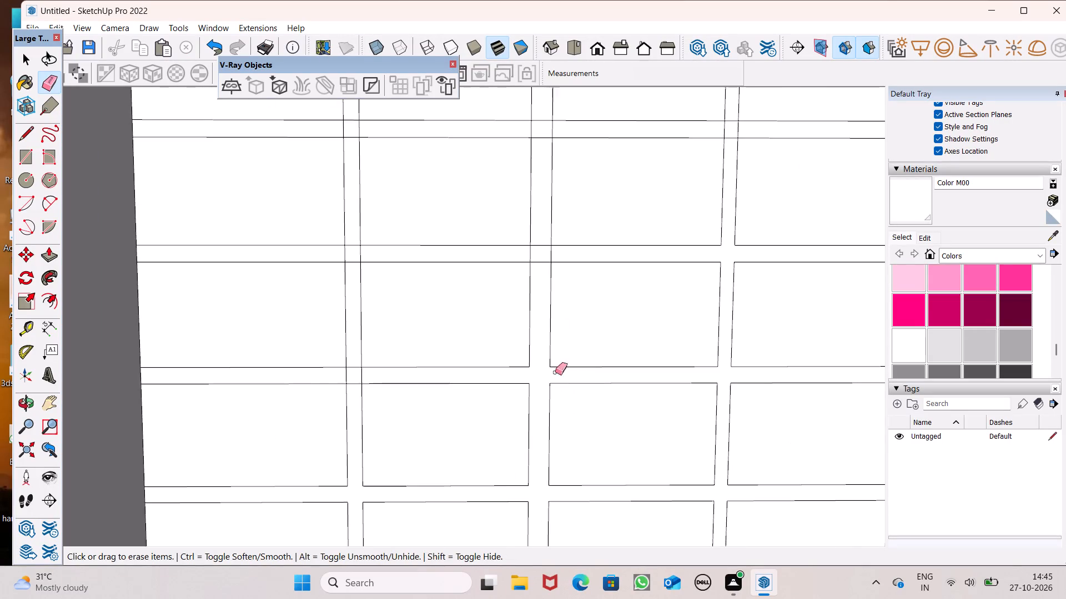
{"action": "scroll", "coordinate": [517, 242], "scroll_direction": "up", "scroll_amount": 7}
{"action": "scroll", "coordinate": [560, 278], "scroll_direction": "up", "scroll_amount": 7}
{"action": "left_click_drag", "start_coordinate": [568, 254], "coordinate": [560, 329]}
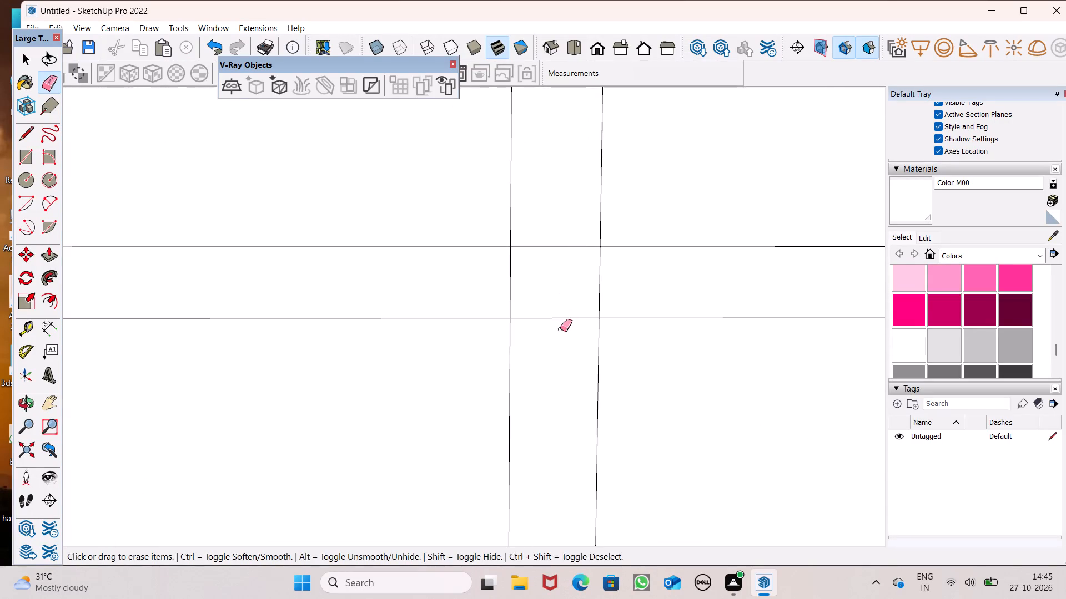
{"action": "left_click_drag", "start_coordinate": [560, 329], "coordinate": [557, 329]}
{"action": "left_click_drag", "start_coordinate": [532, 282], "coordinate": [549, 237]}
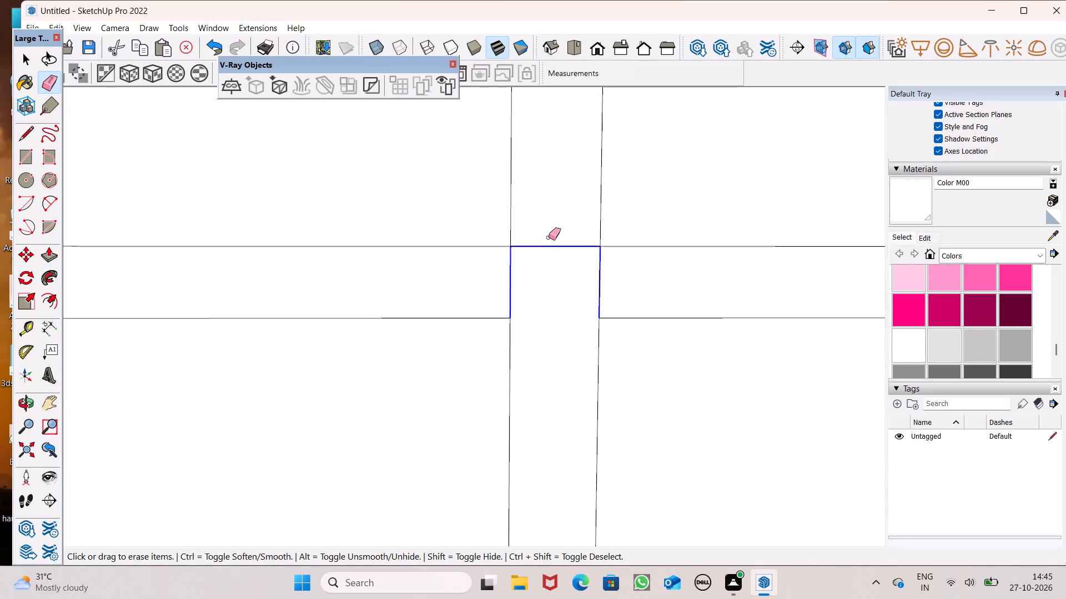
{"action": "left_click_drag", "start_coordinate": [549, 237], "coordinate": [549, 233]}
Erase the four edges inside the crossing of the second vertical strip and the seventeenth horizontal strip from the bottom.
{"action": "scroll", "coordinate": [590, 351], "scroll_direction": "down", "scroll_amount": 16}
{"action": "scroll", "coordinate": [575, 220], "scroll_direction": "down", "scroll_amount": 1}
{"action": "scroll", "coordinate": [576, 214], "scroll_direction": "up", "scroll_amount": 8}
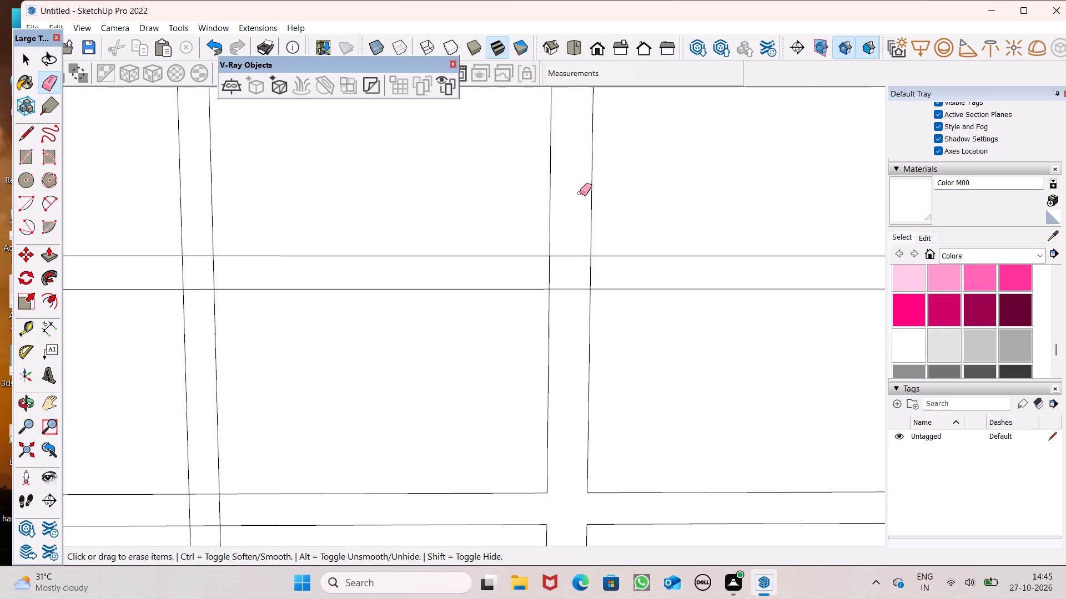
{"action": "left_click_drag", "start_coordinate": [565, 243], "coordinate": [562, 296]}
{"action": "left_click_drag", "start_coordinate": [544, 272], "coordinate": [597, 269]}
Erase the four edges inside the crossing of the first vertical strip and the seventeenth horizontal strip from the bottom.
{"action": "scroll", "coordinate": [560, 262], "scroll_direction": "down", "scroll_amount": 2}
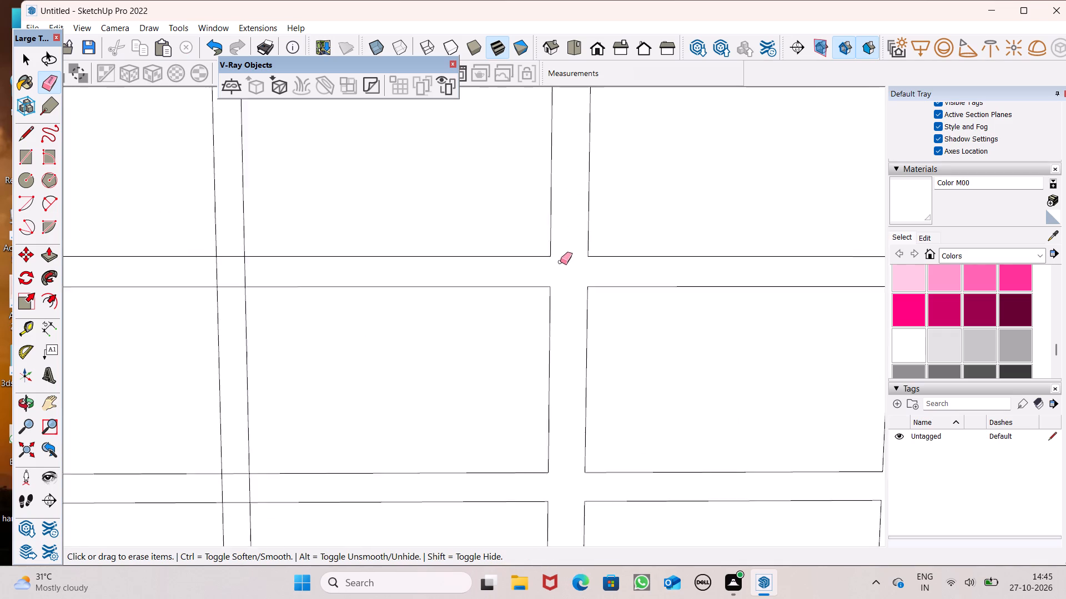
{"action": "scroll", "coordinate": [560, 262], "scroll_direction": "down", "scroll_amount": 6}
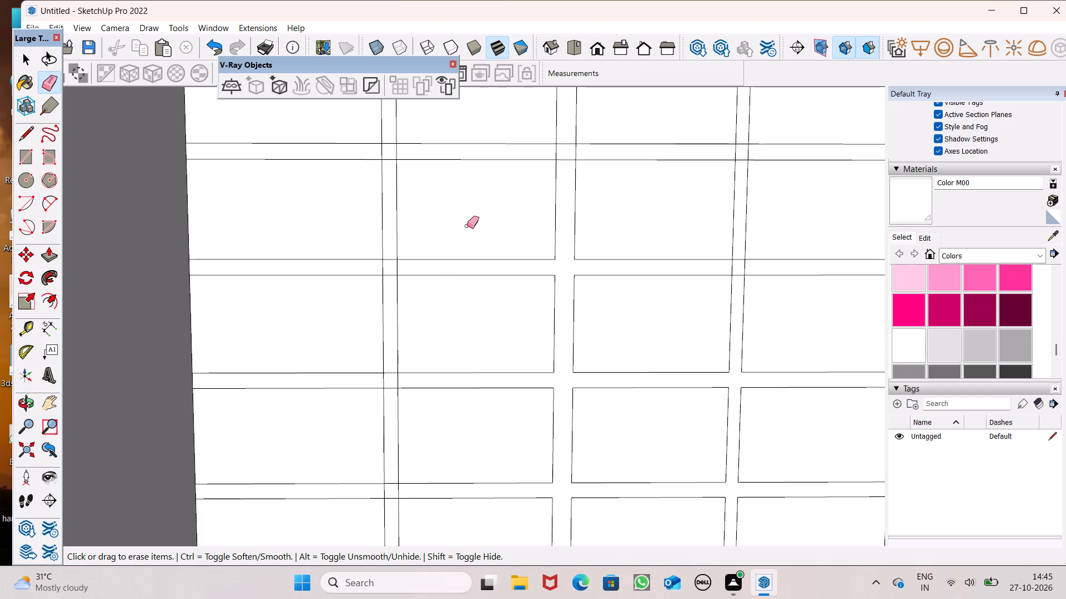
{"action": "scroll", "coordinate": [389, 280], "scroll_direction": "up", "scroll_amount": 7}
{"action": "left_click_drag", "start_coordinate": [368, 261], "coordinate": [382, 257]}
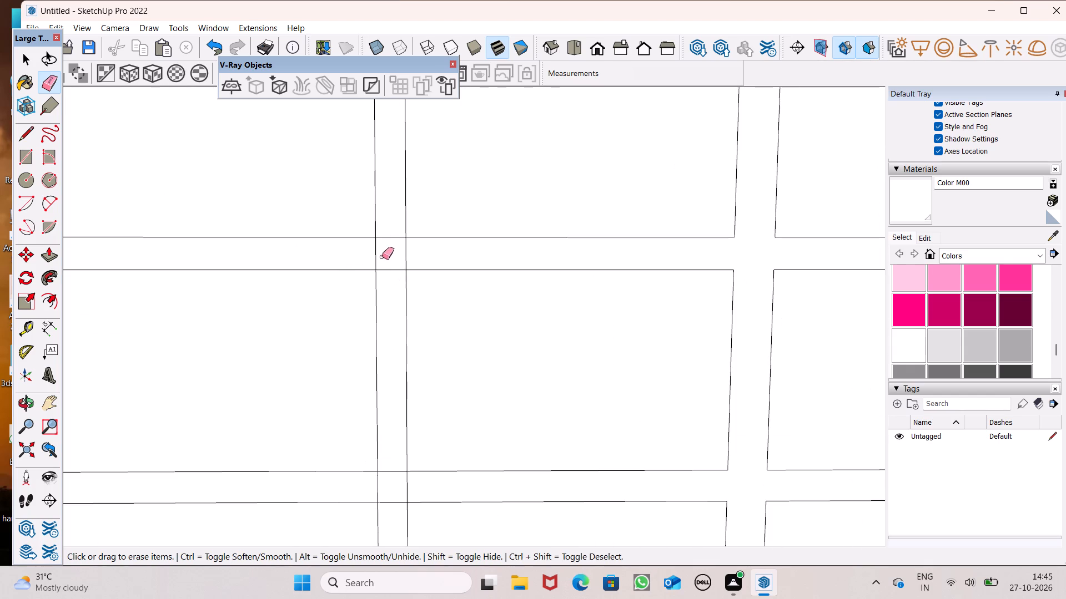
{"action": "left_click_drag", "start_coordinate": [382, 257], "coordinate": [398, 284]}
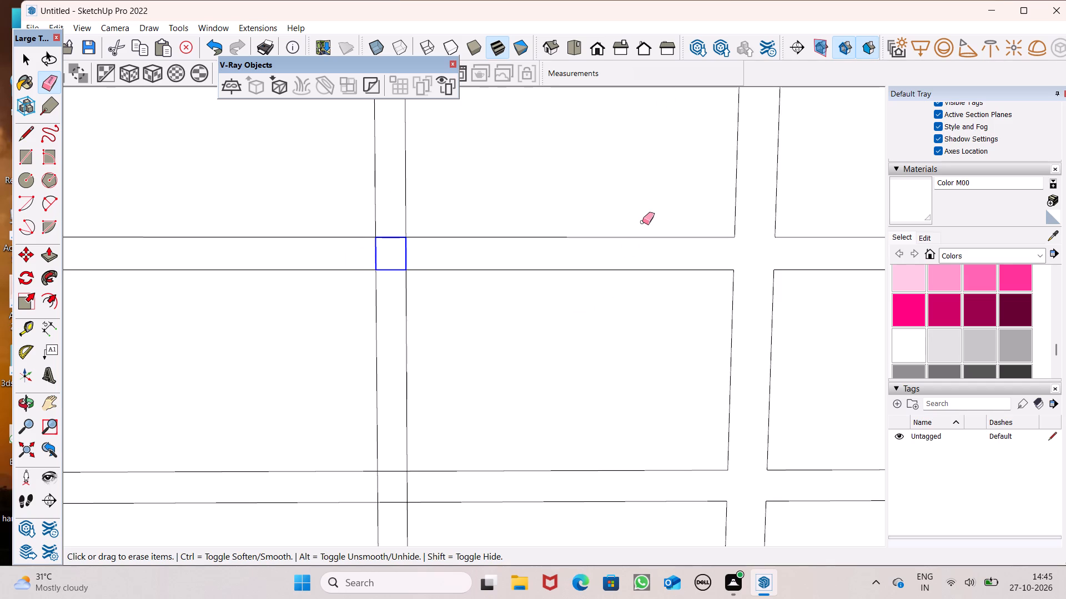
Erase the four edges inside the crossing of the first vertical strip and the sixteenth horizontal strip from the bottom.
{"action": "scroll", "coordinate": [642, 222], "scroll_direction": "down", "scroll_amount": 6}
{"action": "scroll", "coordinate": [626, 275], "scroll_direction": "down", "scroll_amount": 3}
{"action": "scroll", "coordinate": [626, 275], "scroll_direction": "up", "scroll_amount": 1}
{"action": "scroll", "coordinate": [626, 275], "scroll_direction": "down", "scroll_amount": 3}
{"action": "scroll", "coordinate": [589, 380], "scroll_direction": "up", "scroll_amount": 8}
{"action": "scroll", "coordinate": [529, 340], "scroll_direction": "up", "scroll_amount": 1}
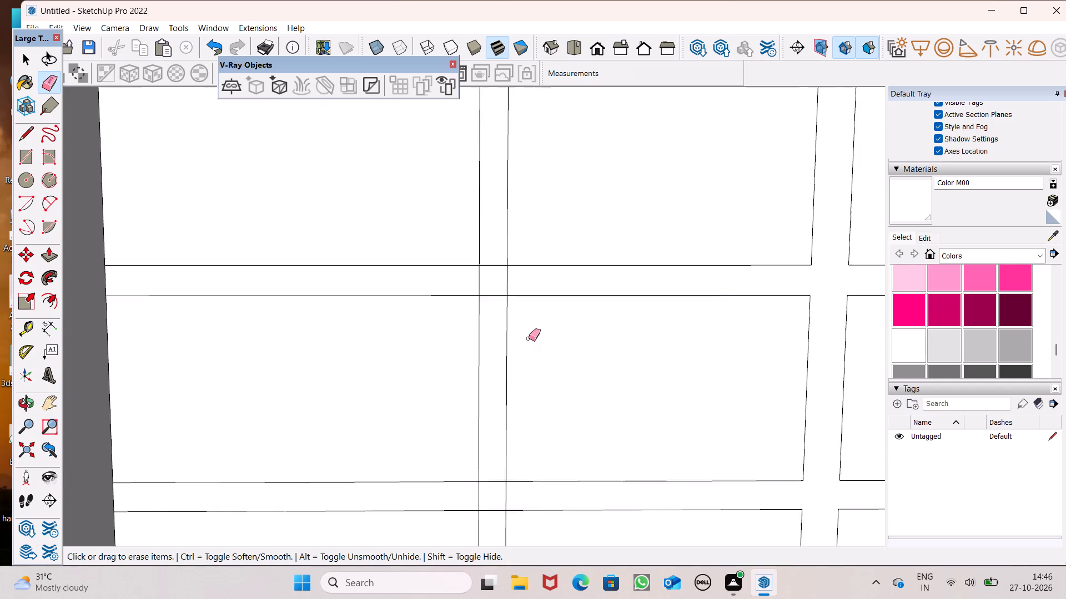
{"action": "scroll", "coordinate": [529, 338], "scroll_direction": "up", "scroll_amount": 6}
{"action": "left_click_drag", "start_coordinate": [454, 294], "coordinate": [519, 292]}
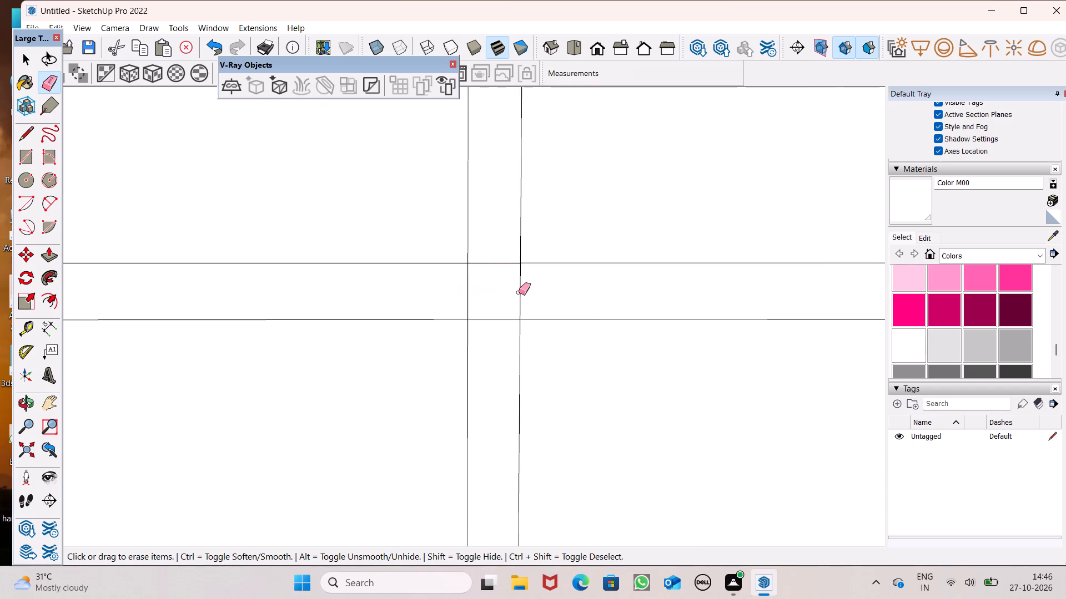
{"action": "left_click_drag", "start_coordinate": [519, 292], "coordinate": [523, 293]}
Erase the four edges inside the crossing of the first vertical strip and the fifteenth horizontal strip from the bottom.
{"action": "scroll", "coordinate": [520, 211], "scroll_direction": "down", "scroll_amount": 6}
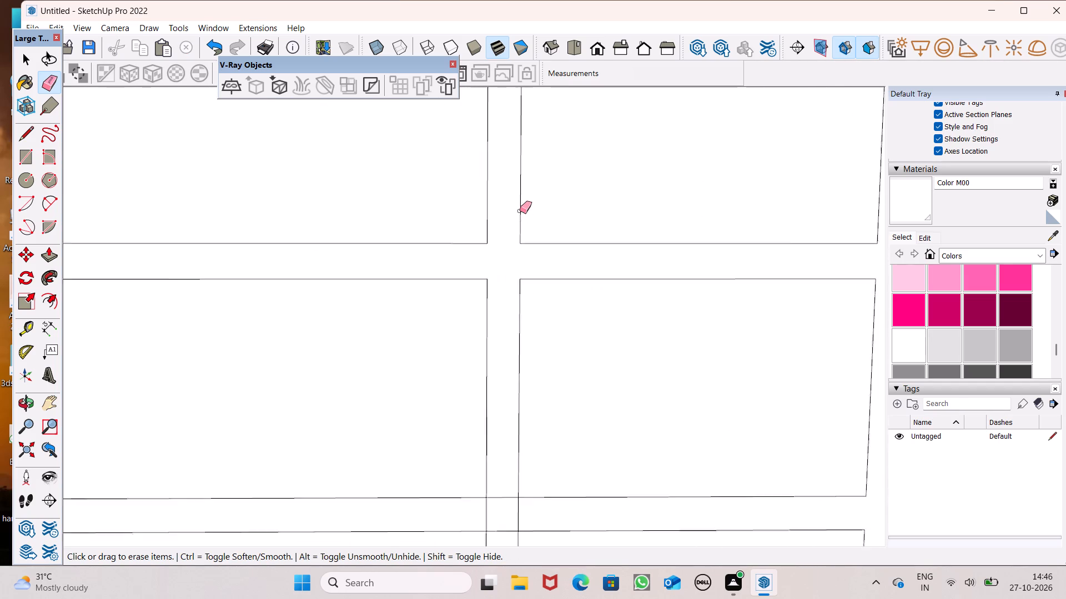
{"action": "scroll", "coordinate": [520, 211], "scroll_direction": "down", "scroll_amount": 5}
{"action": "scroll", "coordinate": [522, 173], "scroll_direction": "up", "scroll_amount": 1}
{"action": "scroll", "coordinate": [522, 173], "scroll_direction": "down", "scroll_amount": 8}
{"action": "scroll", "coordinate": [542, 361], "scroll_direction": "up", "scroll_amount": 7}
{"action": "scroll", "coordinate": [522, 232], "scroll_direction": "up", "scroll_amount": 7}
{"action": "scroll", "coordinate": [423, 131], "scroll_direction": "up", "scroll_amount": 5}
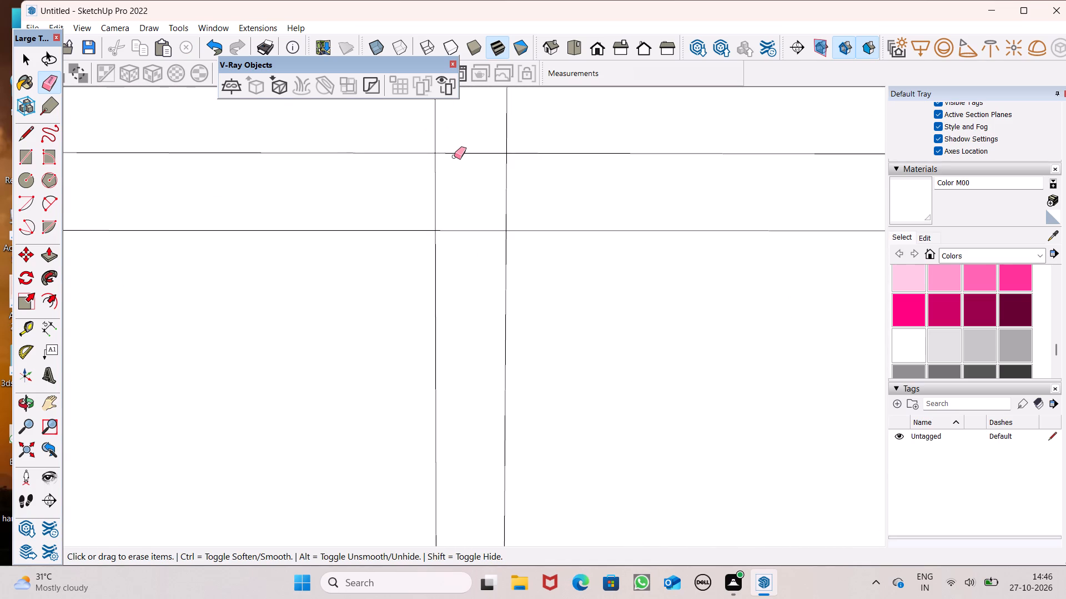
{"action": "left_click_drag", "start_coordinate": [454, 156], "coordinate": [459, 167]}
{"action": "left_click_drag", "start_coordinate": [460, 149], "coordinate": [519, 199]}
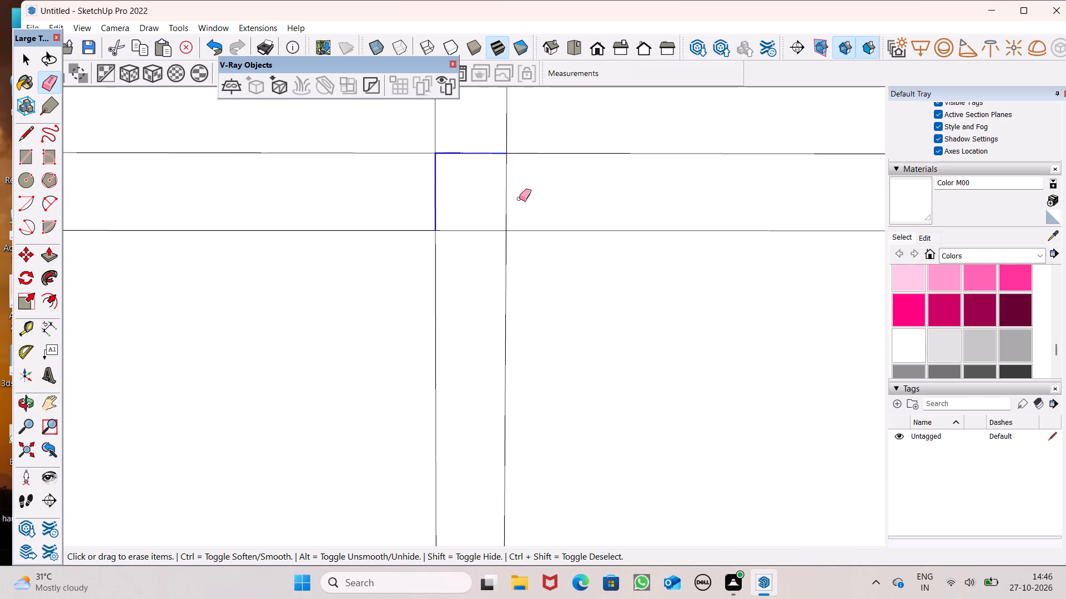
{"action": "left_click_drag", "start_coordinate": [519, 199], "coordinate": [477, 243]}
Erase the four edges inside the crossing of the third vertical strip and the seventeenth horizontal strip from the bottom.
{"action": "scroll", "coordinate": [487, 320], "scroll_direction": "down", "scroll_amount": 15}
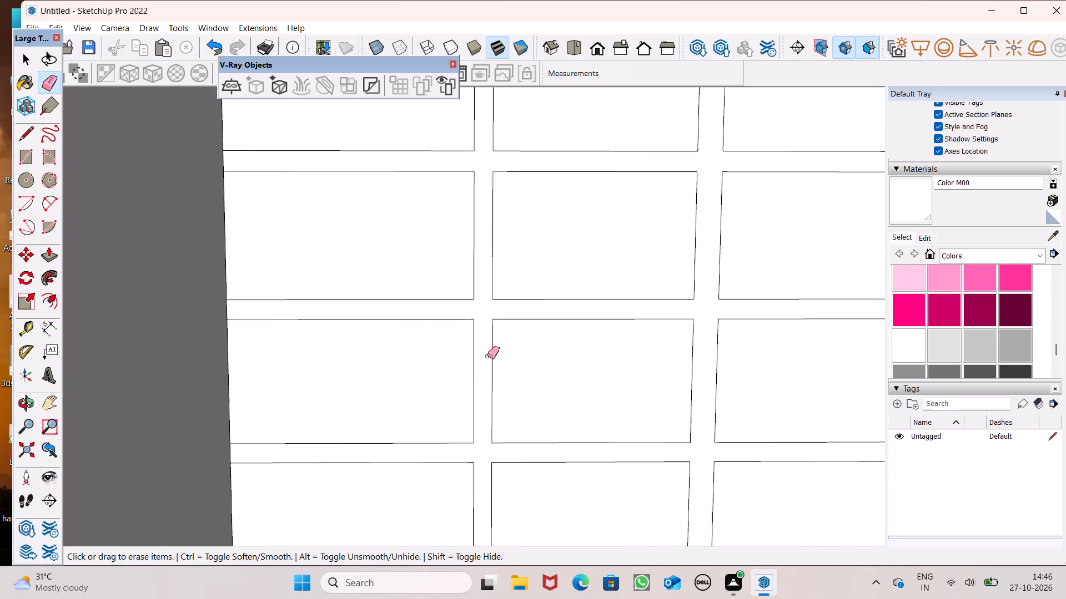
{"action": "scroll", "coordinate": [487, 356], "scroll_direction": "down", "scroll_amount": 12}
{"action": "scroll", "coordinate": [665, 255], "scroll_direction": "up", "scroll_amount": 1}
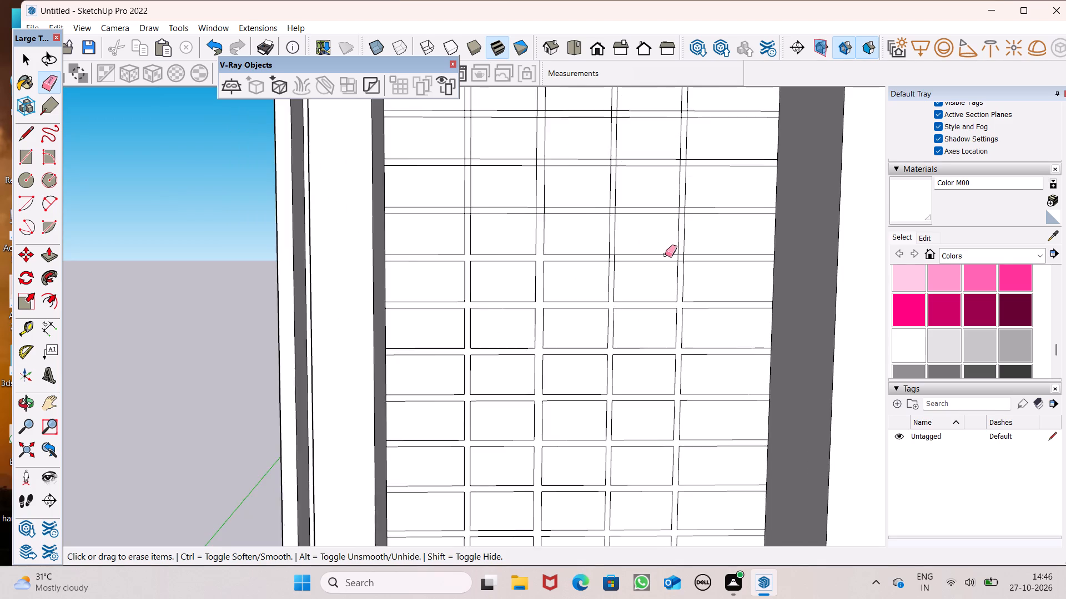
{"action": "scroll", "coordinate": [665, 255], "scroll_direction": "up", "scroll_amount": 5}
{"action": "scroll", "coordinate": [566, 270], "scroll_direction": "up", "scroll_amount": 6}
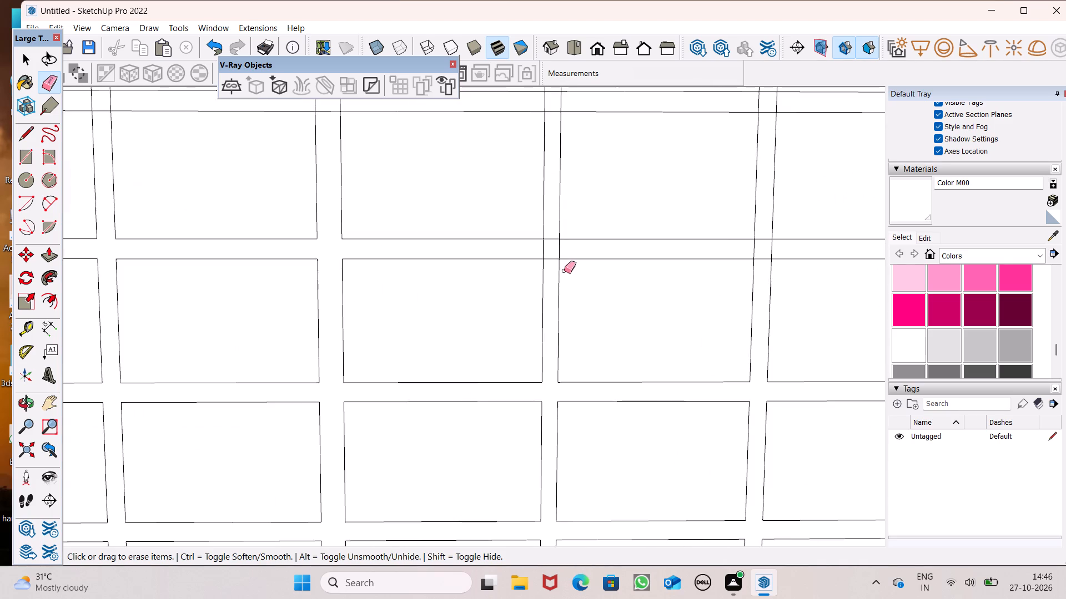
{"action": "scroll", "coordinate": [555, 260], "scroll_direction": "up", "scroll_amount": 6}
{"action": "left_click_drag", "start_coordinate": [524, 240], "coordinate": [570, 235]}
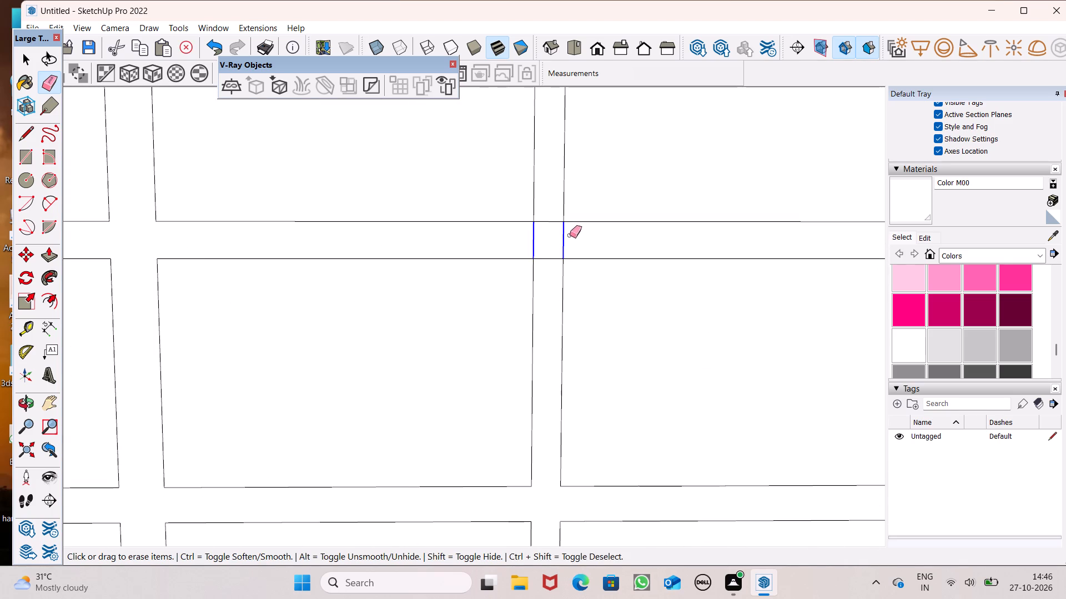
{"action": "left_click_drag", "start_coordinate": [570, 235], "coordinate": [549, 260]}
Erase the four edges inside the crossing of the fourth vertical strip and the seventeenth horizontal strip from the bottom.
{"action": "scroll", "coordinate": [437, 234], "scroll_direction": "down", "scroll_amount": 8}
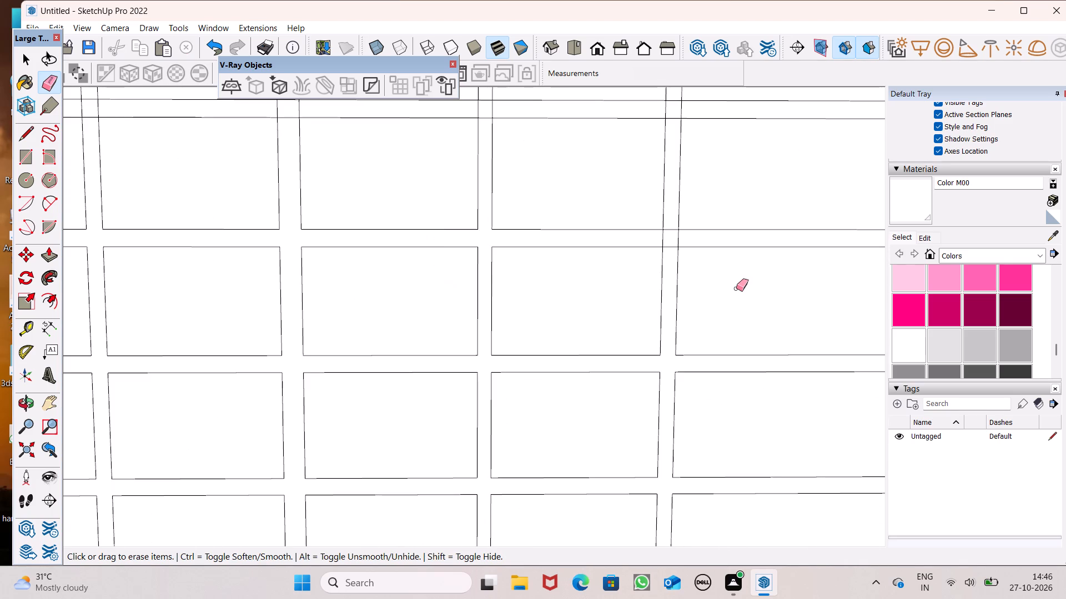
{"action": "scroll", "coordinate": [697, 230], "scroll_direction": "up", "scroll_amount": 8}
{"action": "left_click_drag", "start_coordinate": [636, 224], "coordinate": [623, 247]}
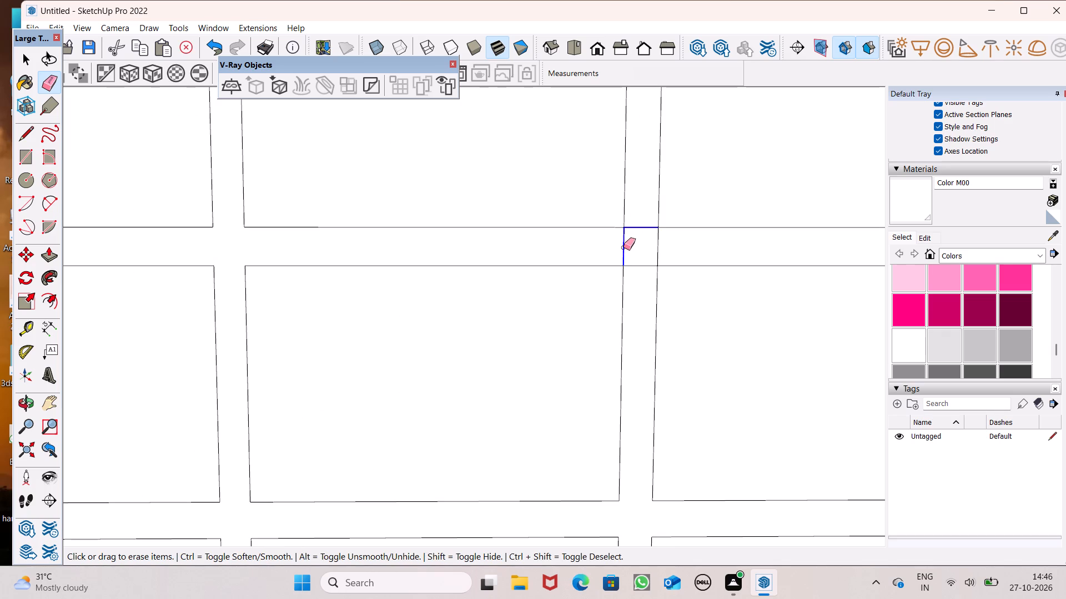
{"action": "left_click_drag", "start_coordinate": [623, 247], "coordinate": [666, 261]}
Erase the four edges inside the crossing of the fourth vertical strip and the eighteenth horizontal strip from the bottom.
{"action": "scroll", "coordinate": [658, 377], "scroll_direction": "down", "scroll_amount": 1}
{"action": "scroll", "coordinate": [658, 378], "scroll_direction": "up", "scroll_amount": 1}
{"action": "scroll", "coordinate": [658, 378], "scroll_direction": "down", "scroll_amount": 13}
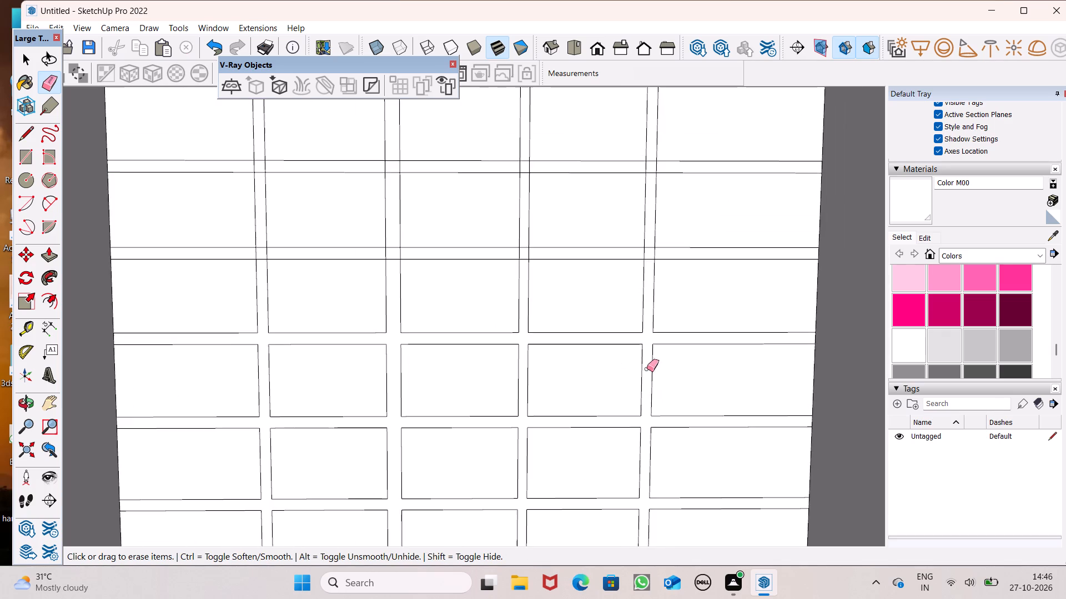
{"action": "scroll", "coordinate": [631, 221], "scroll_direction": "up", "scroll_amount": 7}
{"action": "scroll", "coordinate": [666, 275], "scroll_direction": "up", "scroll_amount": 9}
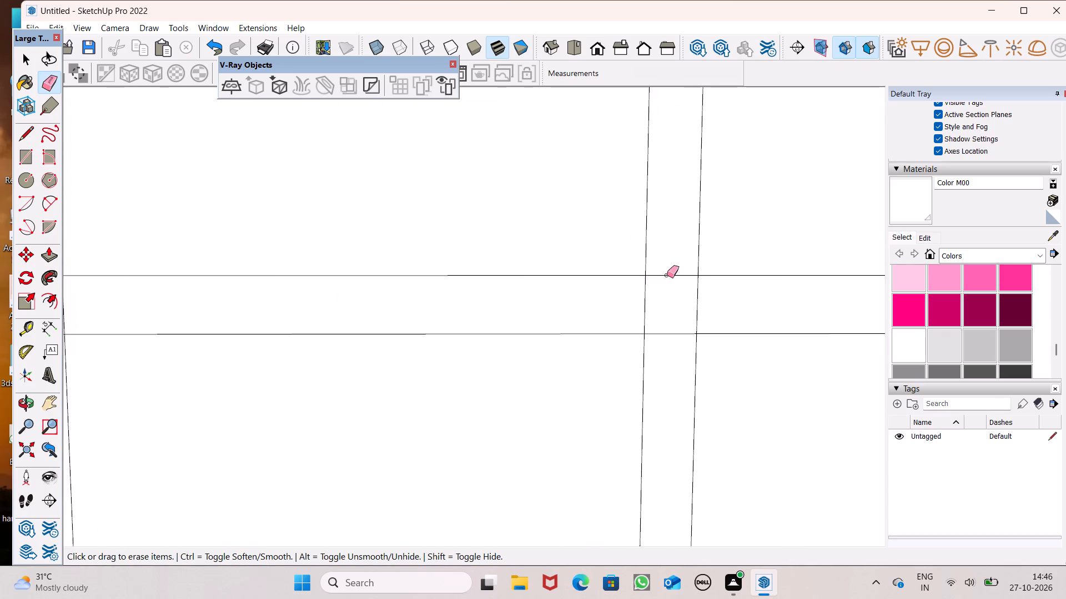
{"action": "left_click_drag", "start_coordinate": [667, 275], "coordinate": [672, 352]}
Erase the four edges inside the crossing of the third vertical strip and the eighteenth horizontal strip from the bottom.
{"action": "scroll", "coordinate": [667, 357], "scroll_direction": "down", "scroll_amount": 8}
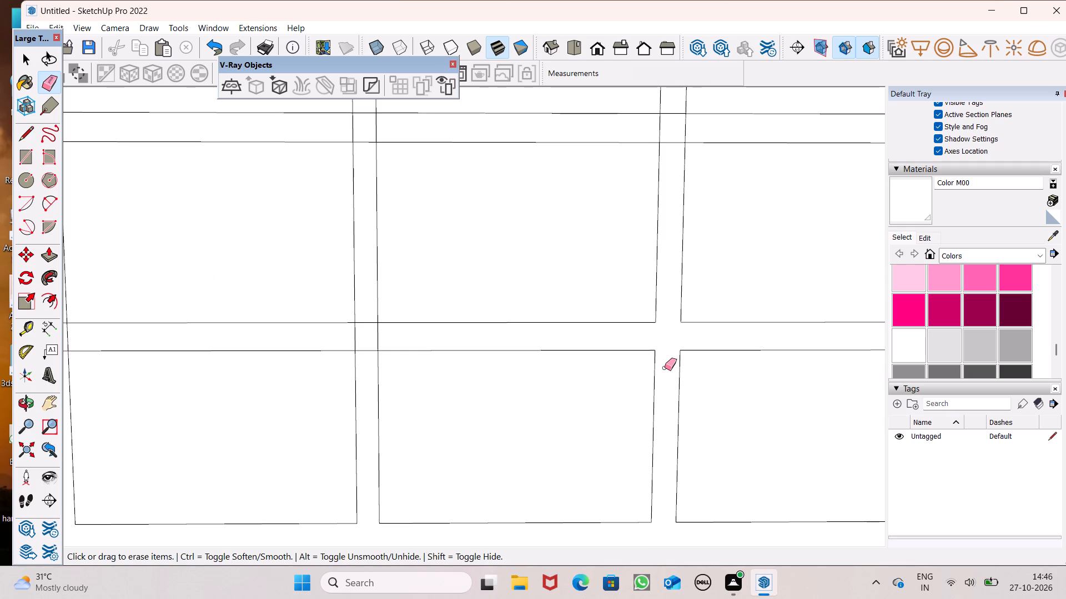
{"action": "scroll", "coordinate": [641, 241], "scroll_direction": "down", "scroll_amount": 5}
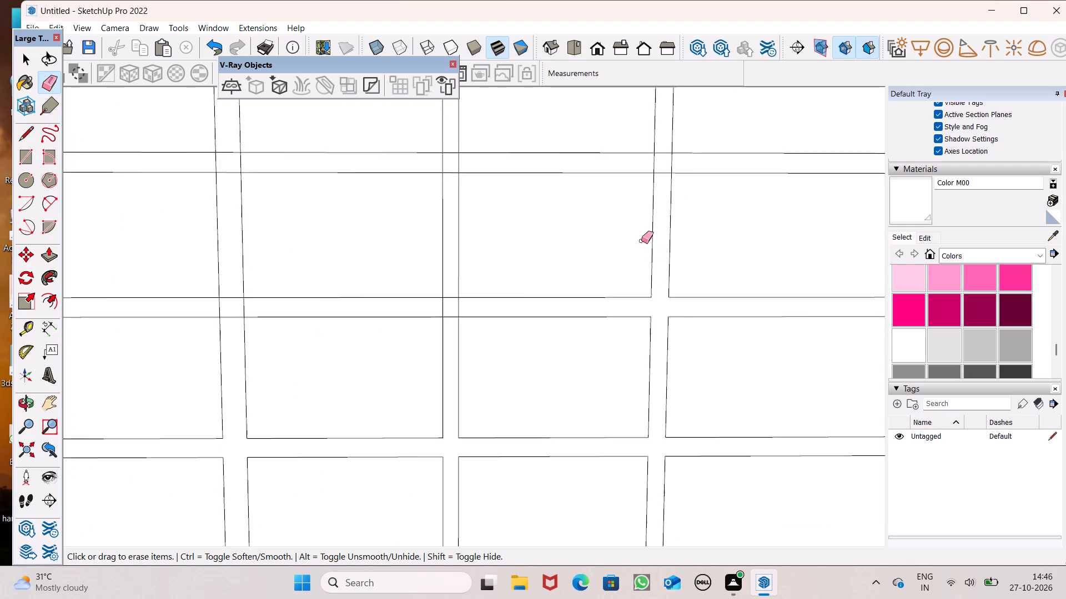
{"action": "scroll", "coordinate": [641, 241], "scroll_direction": "down", "scroll_amount": 3}
{"action": "scroll", "coordinate": [487, 289], "scroll_direction": "up", "scroll_amount": 15}
{"action": "left_click_drag", "start_coordinate": [567, 254], "coordinate": [569, 253]}
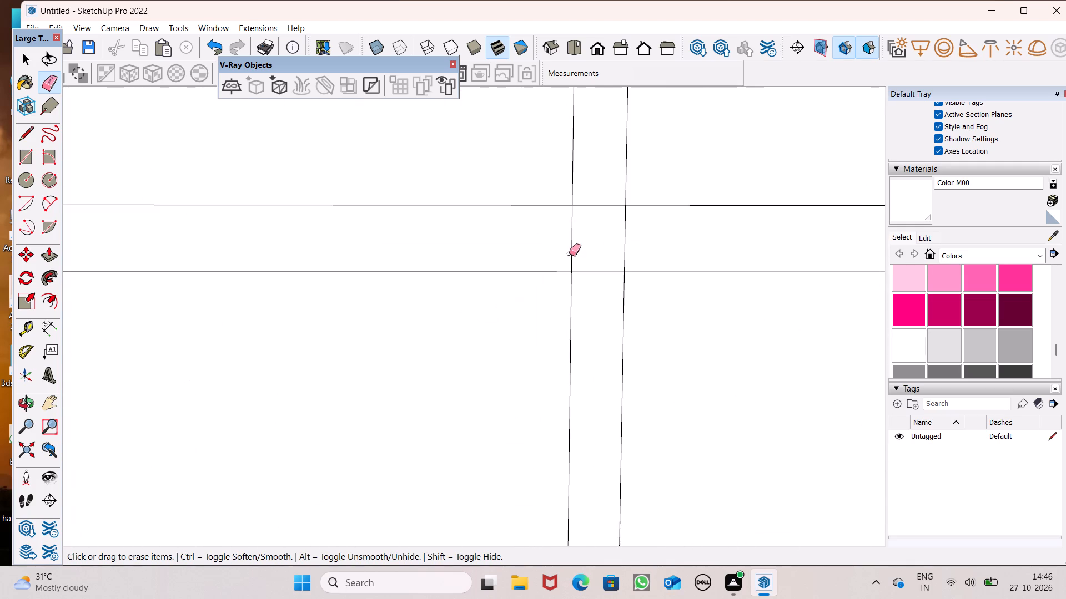
{"action": "left_click_drag", "start_coordinate": [569, 253], "coordinate": [619, 242]}
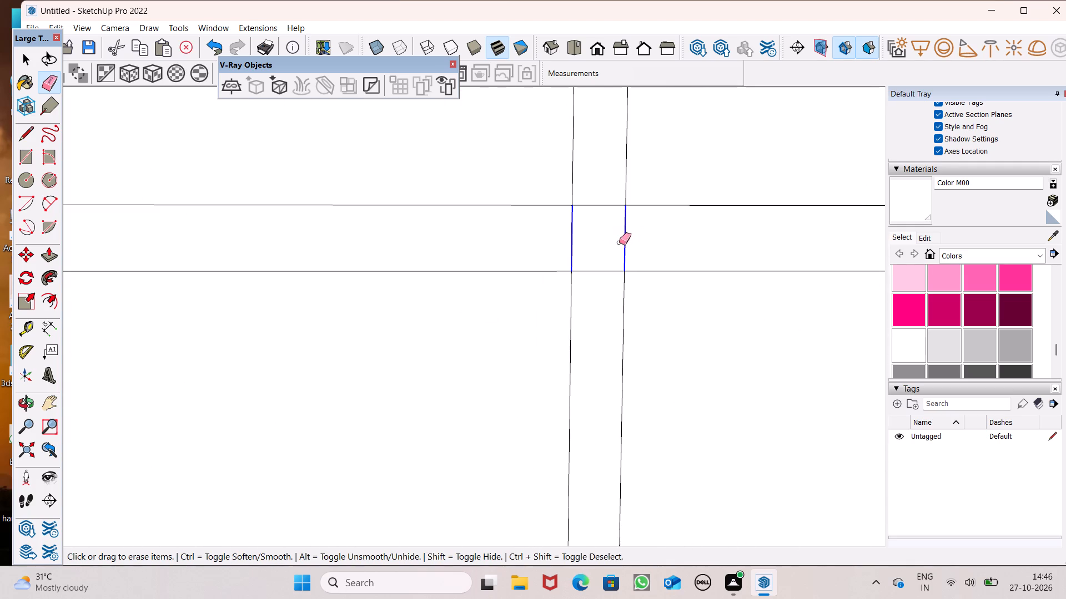
{"action": "left_click_drag", "start_coordinate": [619, 242], "coordinate": [604, 287]}
Erase the four edges inside the crossing of the second vertical strip and the eighteenth horizontal strip from the bottom.
{"action": "scroll", "coordinate": [576, 322], "scroll_direction": "down", "scroll_amount": 9}
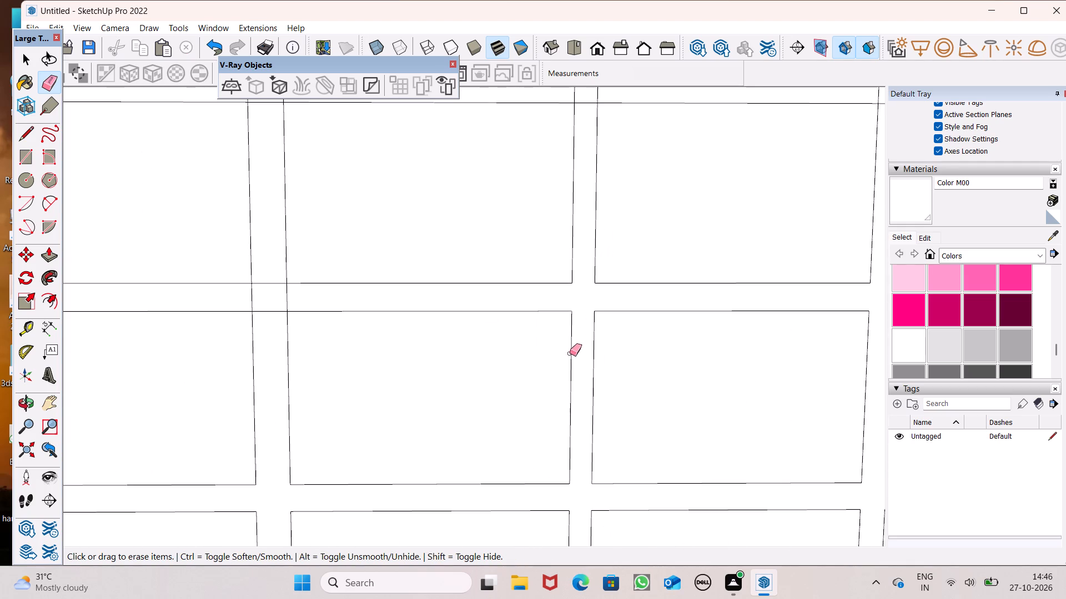
{"action": "scroll", "coordinate": [481, 273], "scroll_direction": "down", "scroll_amount": 6}
{"action": "scroll", "coordinate": [605, 334], "scroll_direction": "down", "scroll_amount": 1}
{"action": "scroll", "coordinate": [605, 334], "scroll_direction": "up", "scroll_amount": 1}
{"action": "scroll", "coordinate": [605, 334], "scroll_direction": "down", "scroll_amount": 2}
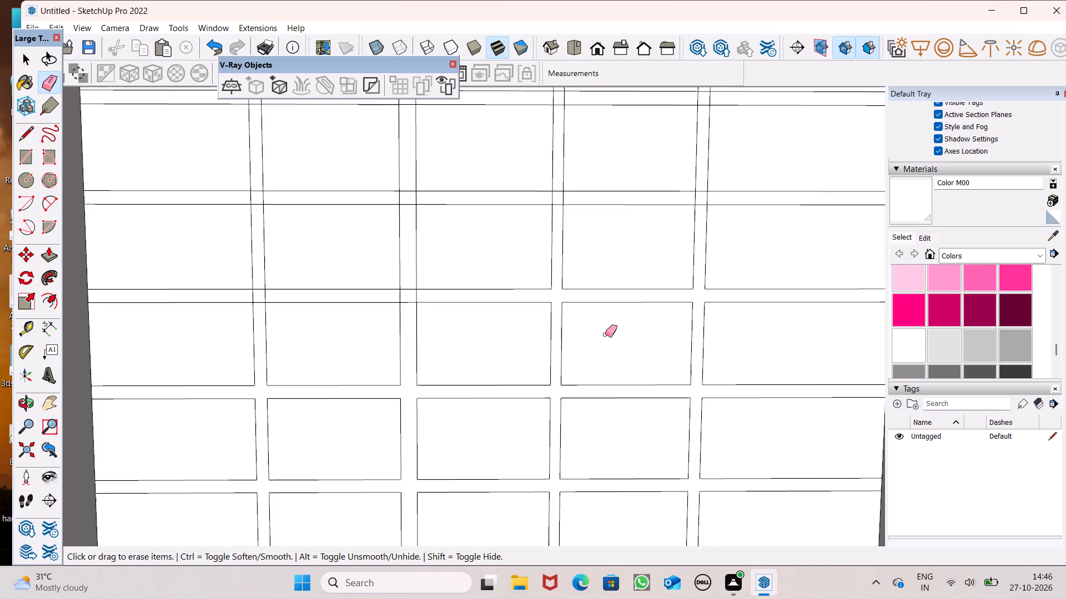
{"action": "scroll", "coordinate": [329, 323], "scroll_direction": "up", "scroll_amount": 8}
{"action": "scroll", "coordinate": [515, 256], "scroll_direction": "up", "scroll_amount": 6}
{"action": "left_click_drag", "start_coordinate": [445, 260], "coordinate": [416, 295]}
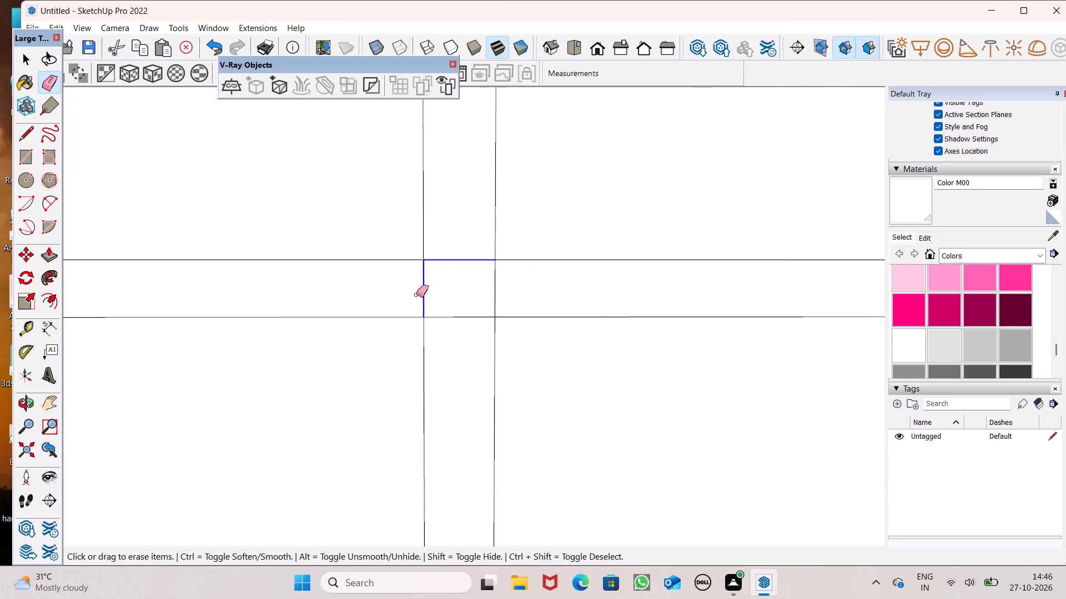
{"action": "left_click_drag", "start_coordinate": [416, 295], "coordinate": [463, 327]}
Erase the four edges inside the crossing of the first vertical strip and the nineteenth horizontal strip from the bottom.
{"action": "scroll", "coordinate": [459, 341], "scroll_direction": "down", "scroll_amount": 9}
{"action": "scroll", "coordinate": [552, 376], "scroll_direction": "down", "scroll_amount": 14}
{"action": "scroll", "coordinate": [371, 277], "scroll_direction": "up", "scroll_amount": 2}
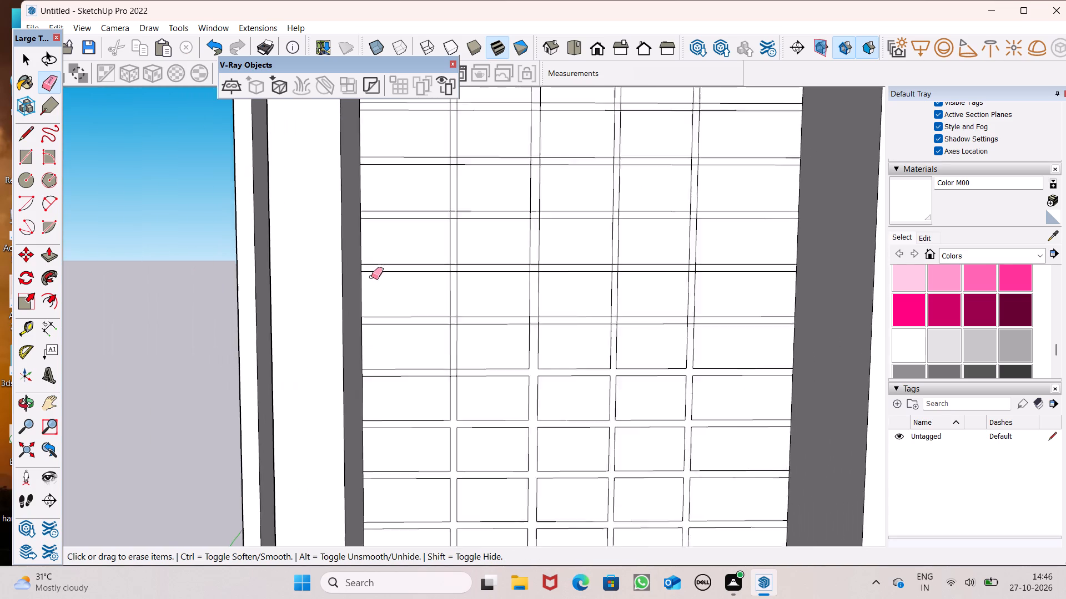
{"action": "scroll", "coordinate": [371, 277], "scroll_direction": "up", "scroll_amount": 4}
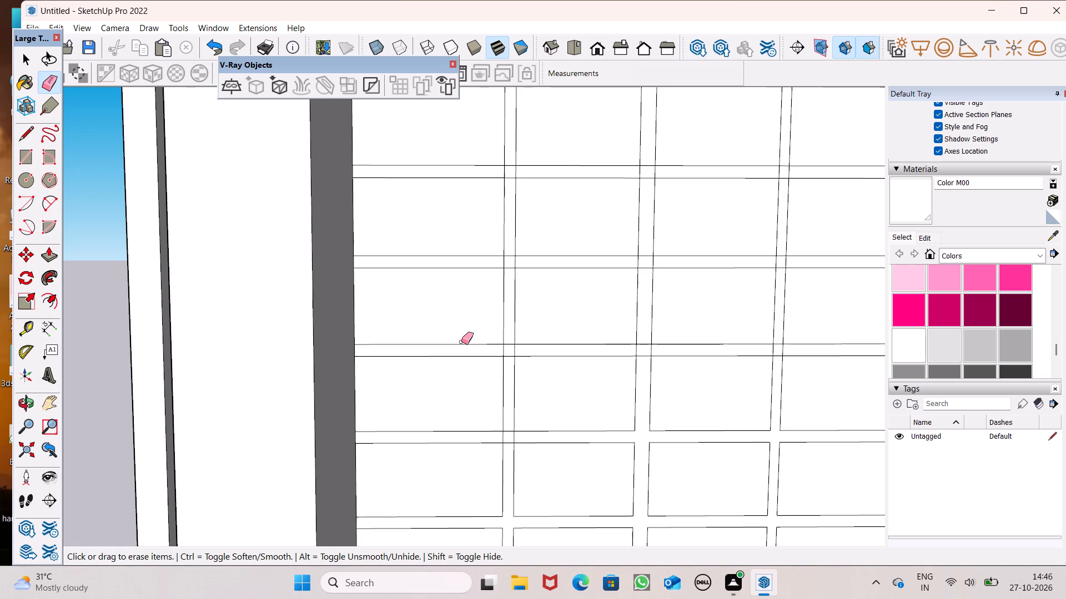
{"action": "scroll", "coordinate": [519, 309], "scroll_direction": "up", "scroll_amount": 4}
{"action": "scroll", "coordinate": [503, 392], "scroll_direction": "up", "scroll_amount": 2}
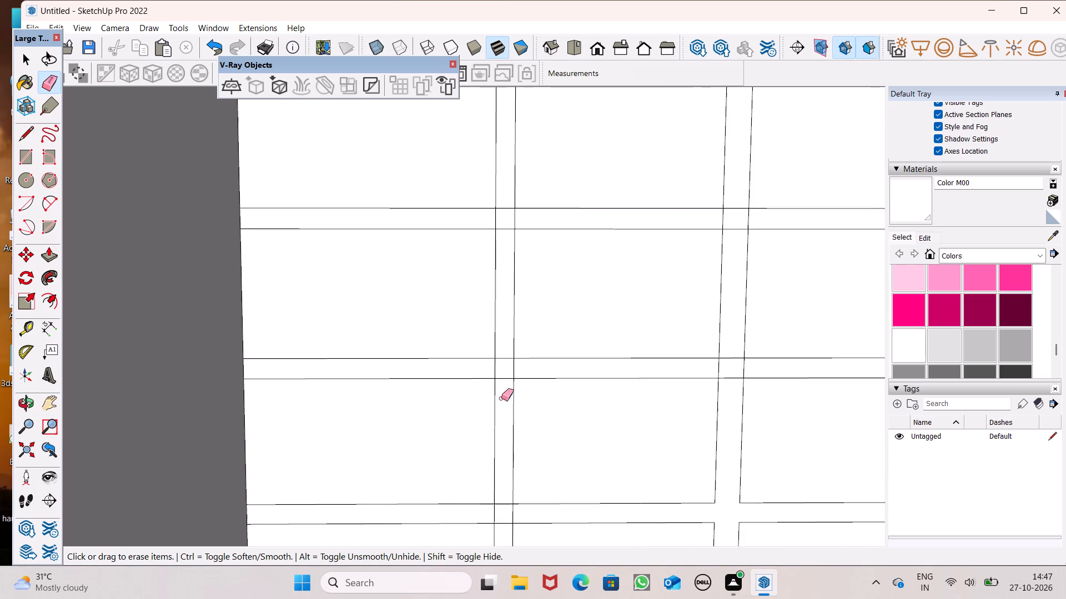
{"action": "scroll", "coordinate": [501, 398], "scroll_direction": "up", "scroll_amount": 3}
{"action": "left_click_drag", "start_coordinate": [477, 358], "coordinate": [505, 337]}
{"action": "left_click_drag", "start_coordinate": [505, 334], "coordinate": [509, 358]}
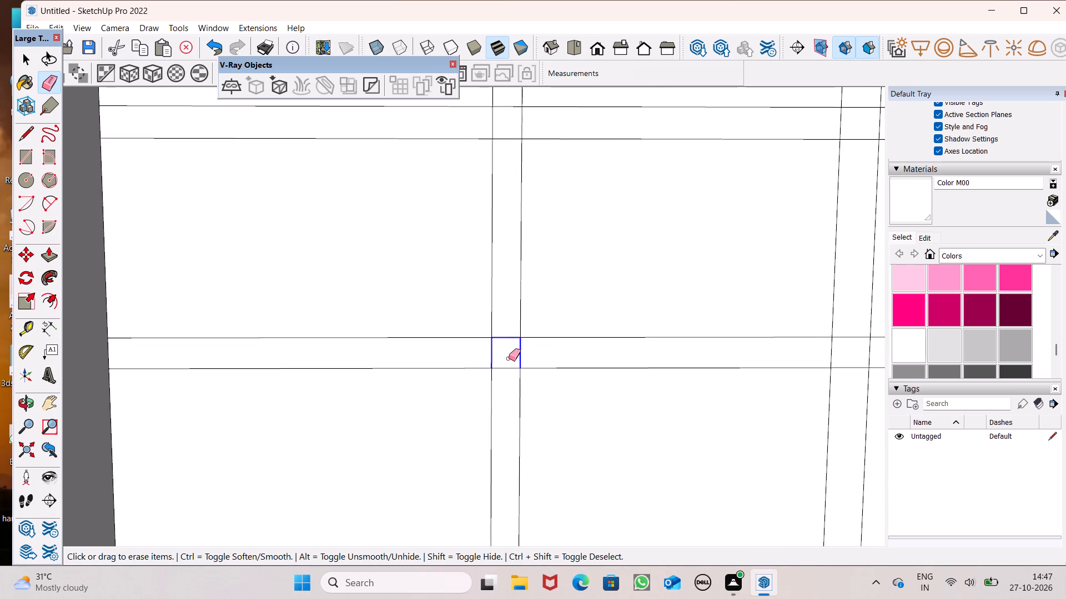
{"action": "left_click_drag", "start_coordinate": [509, 358], "coordinate": [505, 371]}
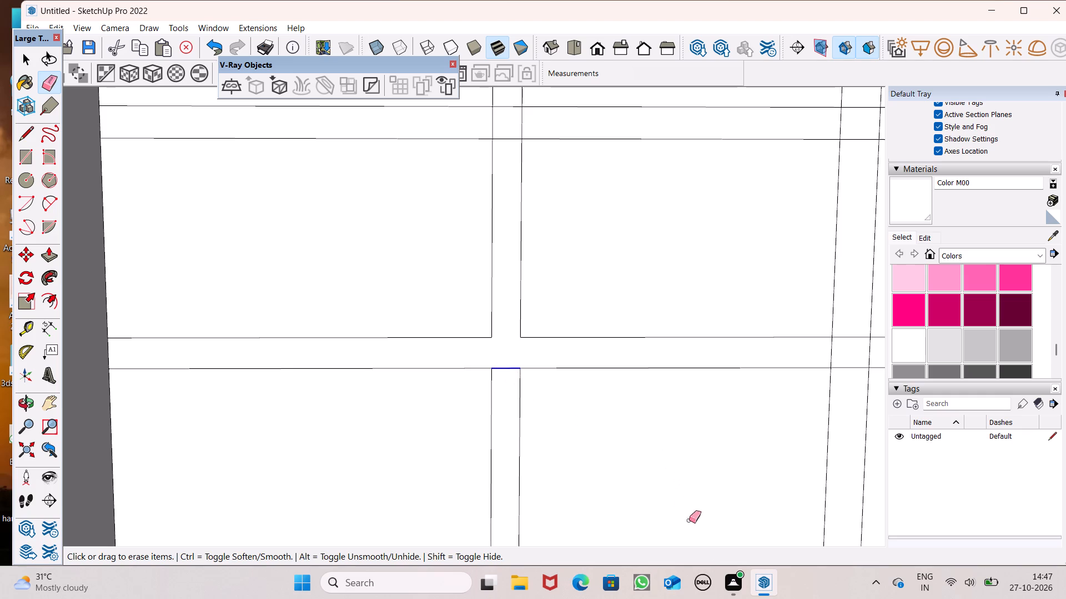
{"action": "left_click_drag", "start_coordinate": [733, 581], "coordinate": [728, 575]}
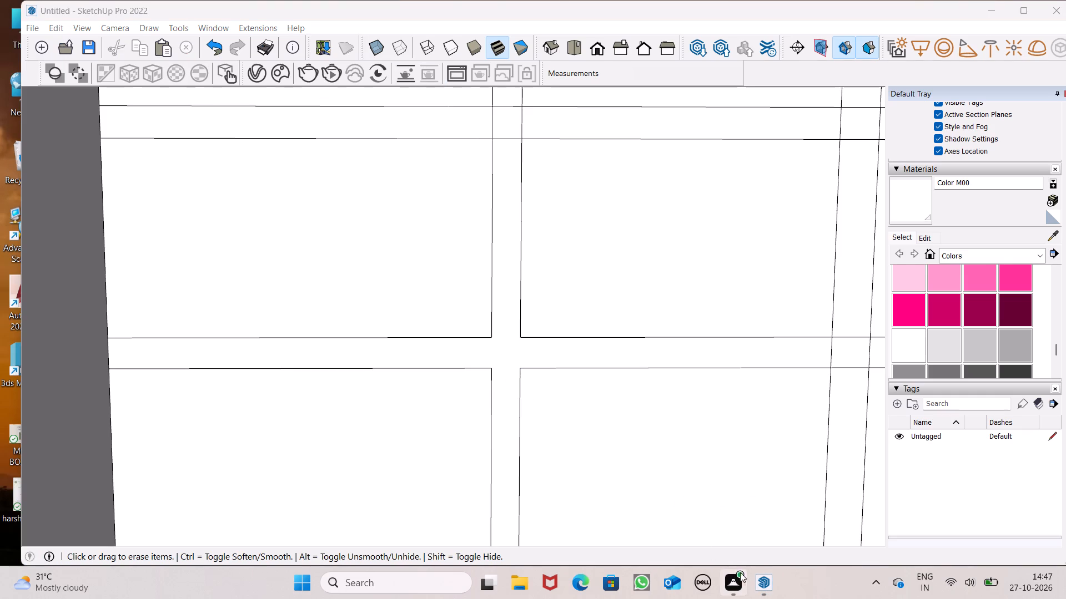
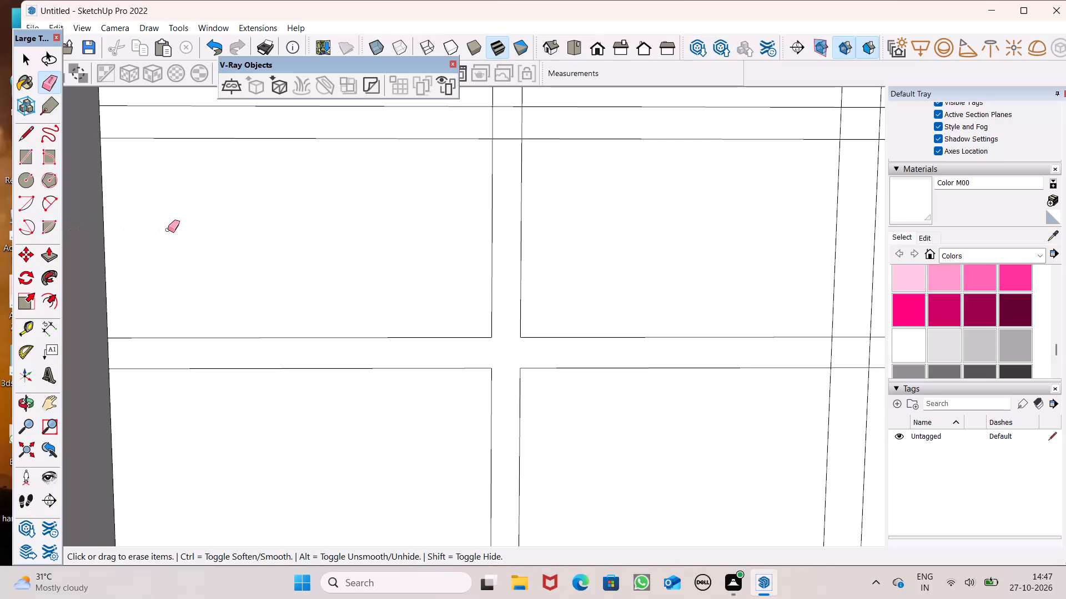
Erase the small square of edges where the second vertical strip crosses the partly cleared horizontal strip of the lattice panel.
{"action": "scroll", "coordinate": [477, 263], "scroll_direction": "down", "scroll_amount": 7}
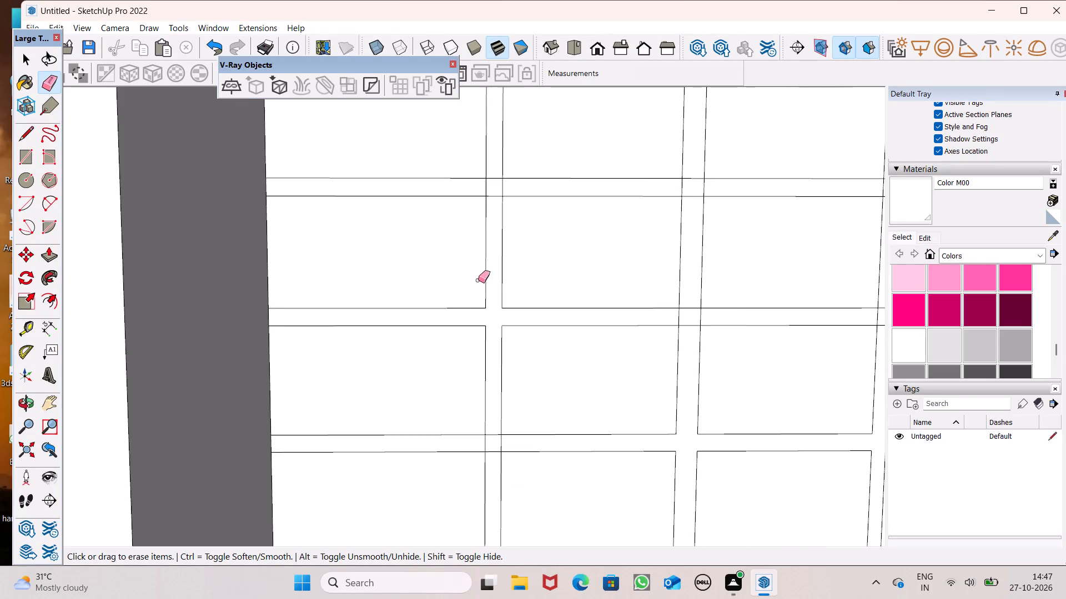
{"action": "scroll", "coordinate": [449, 335], "scroll_direction": "down", "scroll_amount": 5}
{"action": "scroll", "coordinate": [637, 328], "scroll_direction": "up", "scroll_amount": 13}
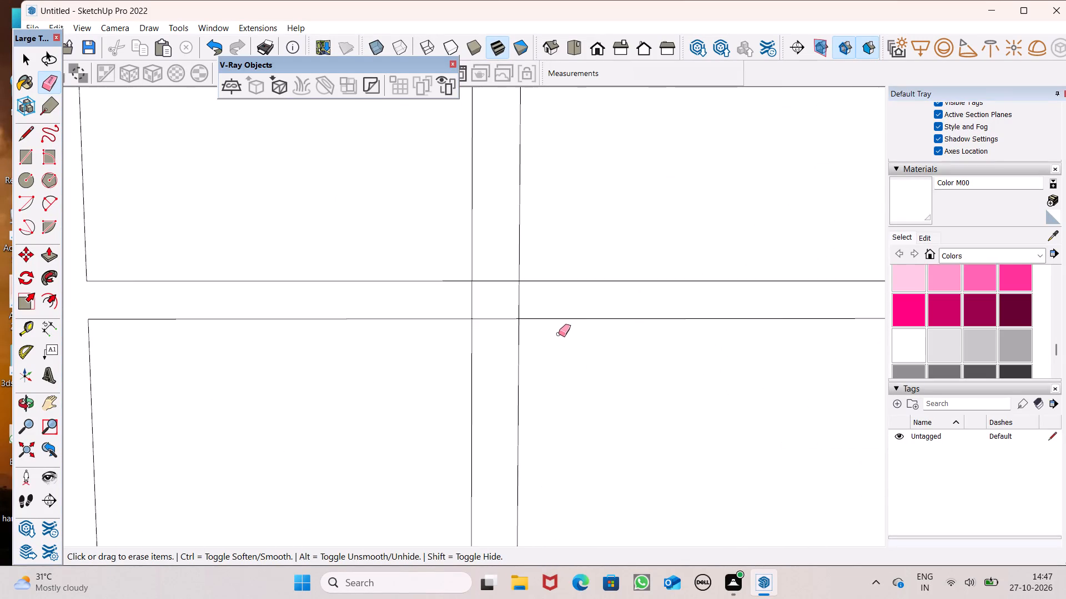
{"action": "scroll", "coordinate": [557, 332], "scroll_direction": "up", "scroll_amount": 6}
{"action": "left_click_drag", "start_coordinate": [460, 230], "coordinate": [485, 291]}
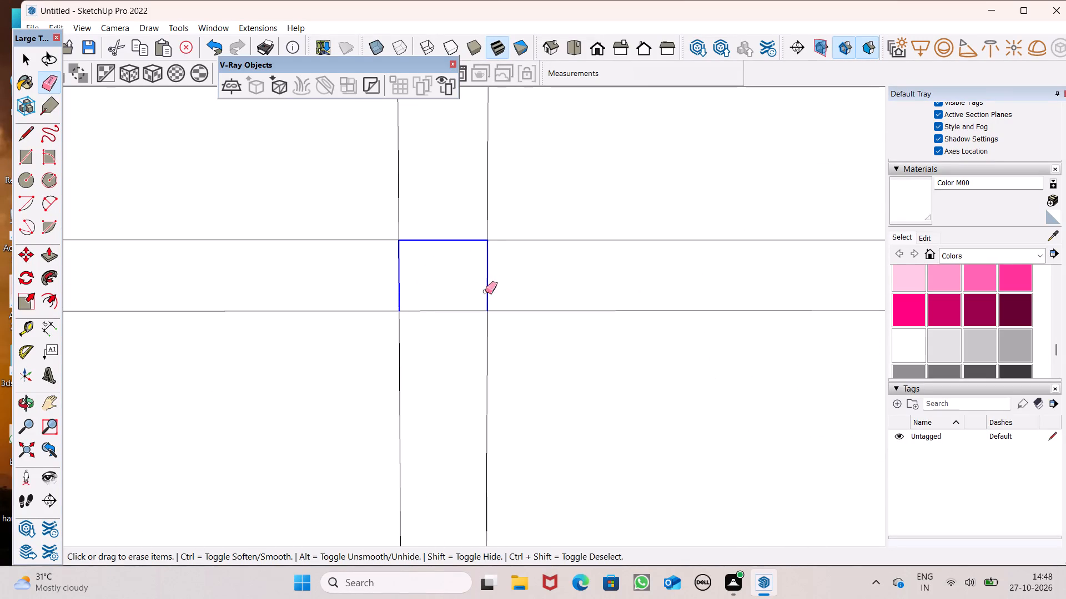
{"action": "left_click_drag", "start_coordinate": [485, 291], "coordinate": [455, 328]}
Erase the overlapping edges where the fourth and third vertical strips cross the same horizontal strip, completing that row.
{"action": "scroll", "coordinate": [423, 298], "scroll_direction": "down", "scroll_amount": 9}
{"action": "scroll", "coordinate": [310, 324], "scroll_direction": "down", "scroll_amount": 6}
{"action": "scroll", "coordinate": [664, 324], "scroll_direction": "up", "scroll_amount": 4}
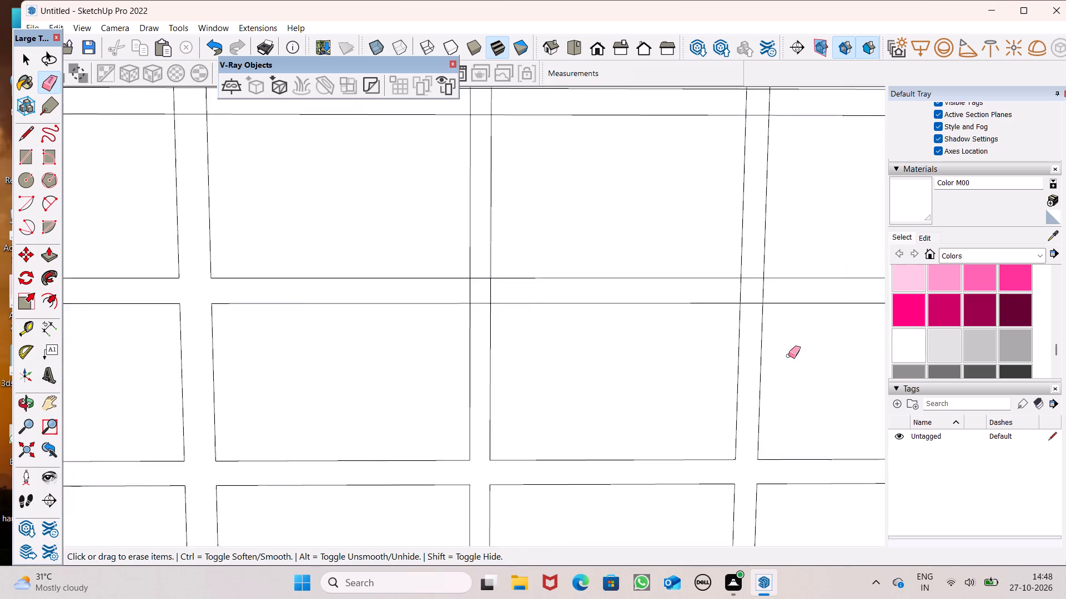
{"action": "scroll", "coordinate": [788, 356], "scroll_direction": "up", "scroll_amount": 2}
{"action": "left_click_drag", "start_coordinate": [761, 271], "coordinate": [747, 308]}
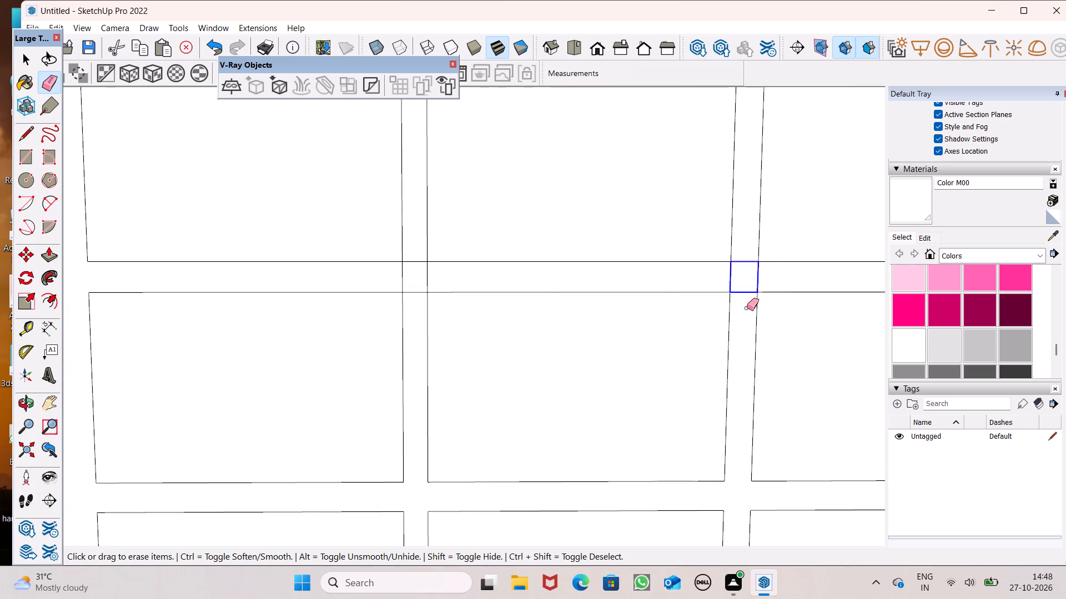
{"action": "left_click_drag", "start_coordinate": [747, 308], "coordinate": [741, 299]}
{"action": "left_click_drag", "start_coordinate": [386, 276], "coordinate": [425, 272]}
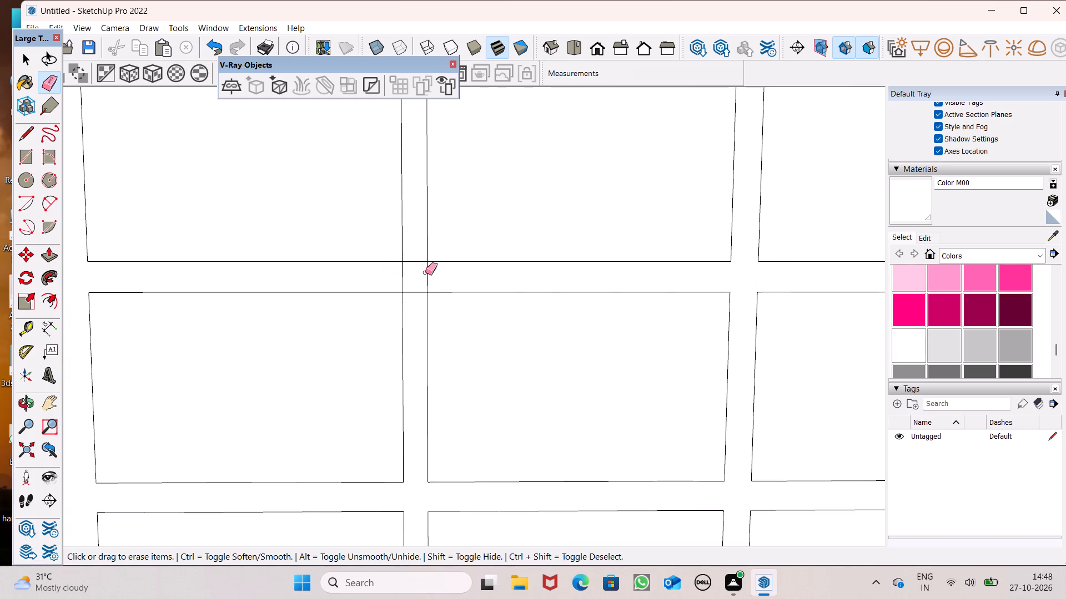
{"action": "left_click_drag", "start_coordinate": [425, 272], "coordinate": [429, 280]}
Erase the crossing edges between the first vertical strip and the next horizontal strip up.
{"action": "scroll", "coordinate": [423, 291], "scroll_direction": "down", "scroll_amount": 8}
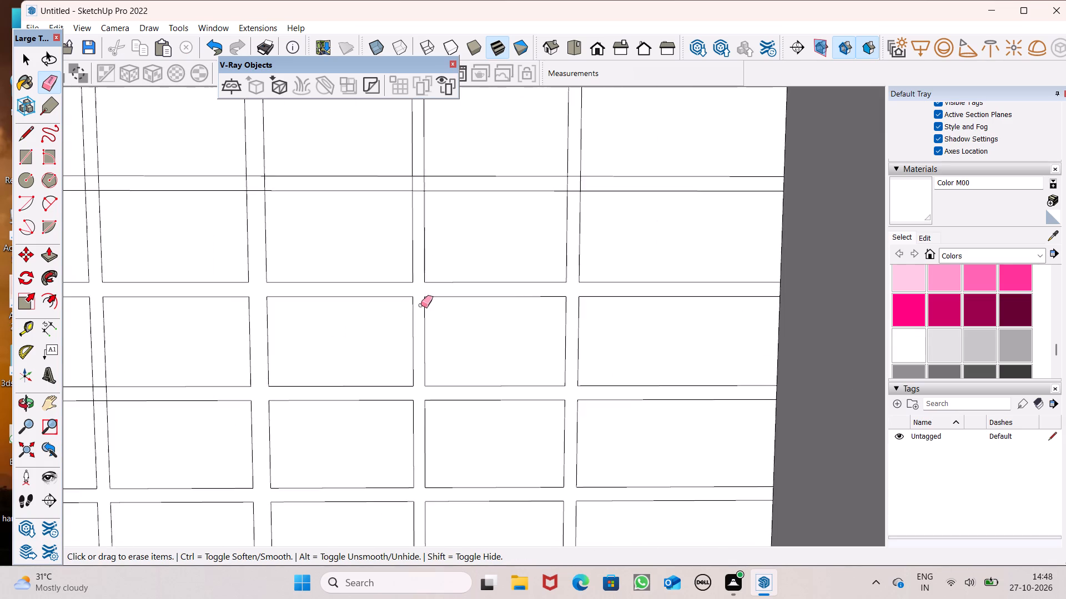
{"action": "scroll", "coordinate": [421, 305], "scroll_direction": "down", "scroll_amount": 4}
{"action": "scroll", "coordinate": [564, 288], "scroll_direction": "down", "scroll_amount": 4}
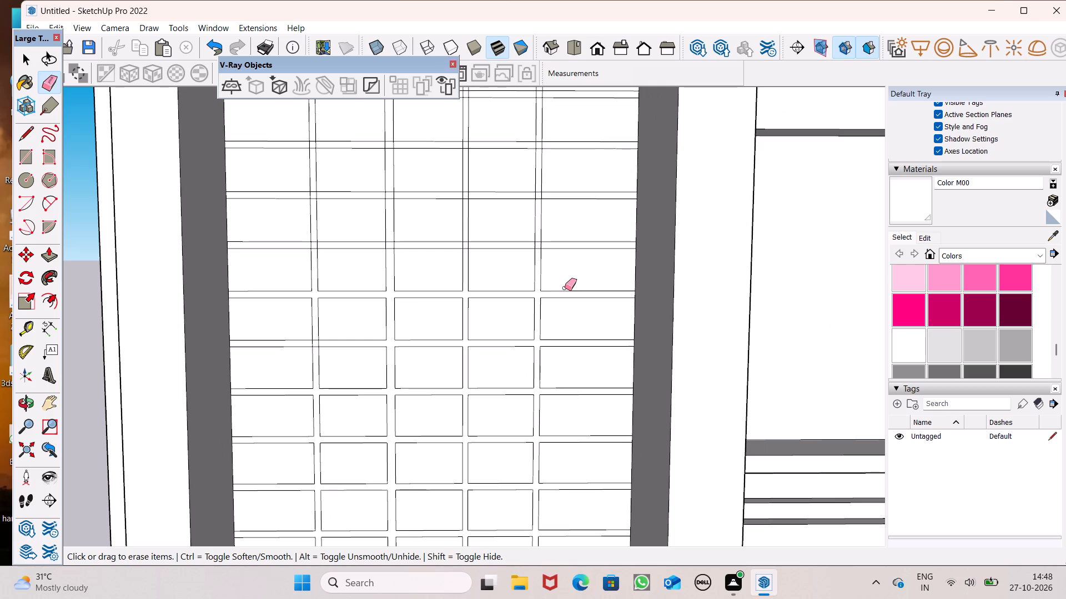
{"action": "scroll", "coordinate": [329, 253], "scroll_direction": "up", "scroll_amount": 5}
{"action": "scroll", "coordinate": [291, 204], "scroll_direction": "up", "scroll_amount": 5}
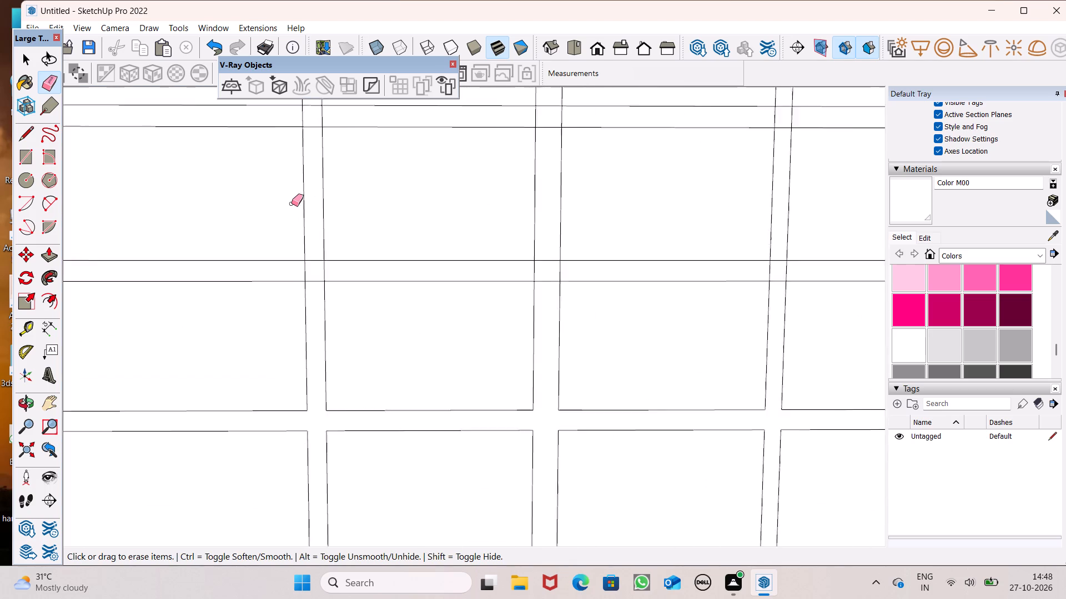
{"action": "scroll", "coordinate": [291, 204], "scroll_direction": "up", "scroll_amount": 3}
{"action": "scroll", "coordinate": [299, 278], "scroll_direction": "up", "scroll_amount": 6}
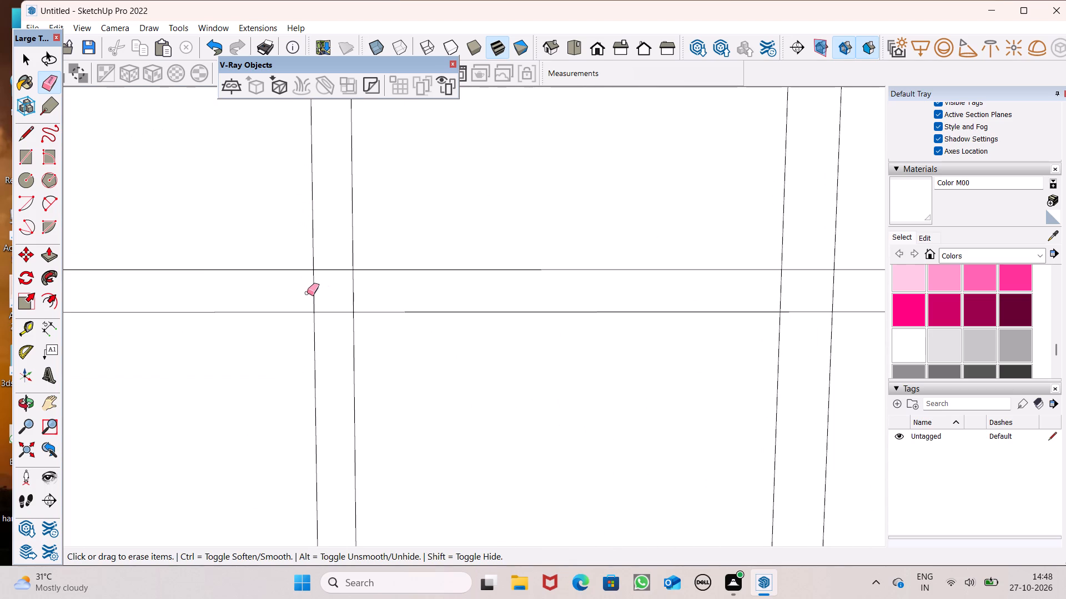
{"action": "left_click_drag", "start_coordinate": [307, 293], "coordinate": [331, 264]}
{"action": "left_click_drag", "start_coordinate": [327, 253], "coordinate": [330, 288]}
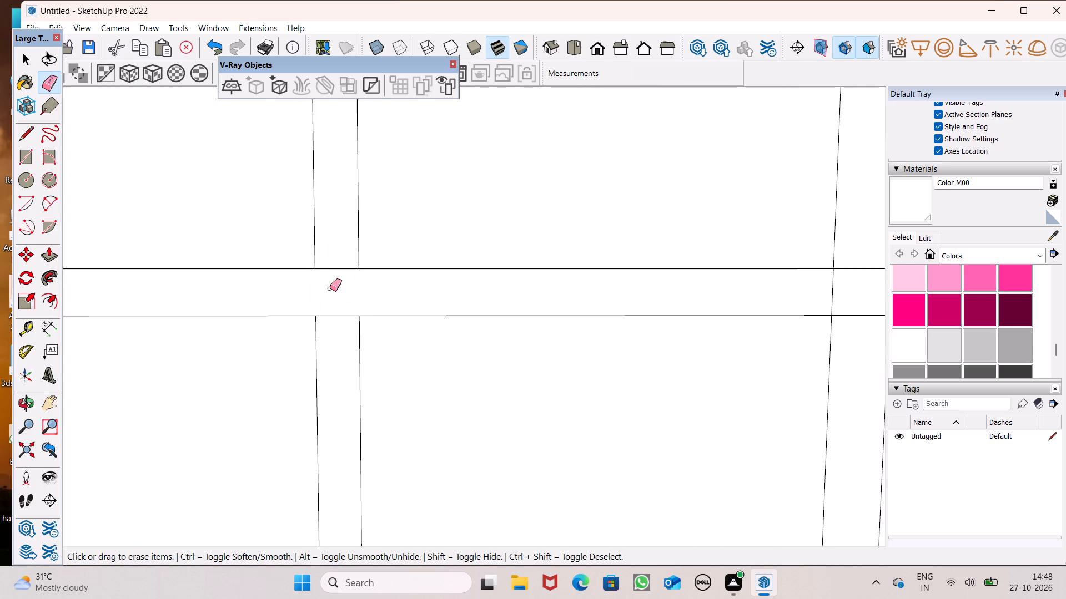
{"action": "left_click_drag", "start_coordinate": [330, 288], "coordinate": [327, 326]}
Erase the four crossing edges between the wider second vertical strip and that same horizontal strip.
{"action": "scroll", "coordinate": [331, 324], "scroll_direction": "down", "scroll_amount": 7}
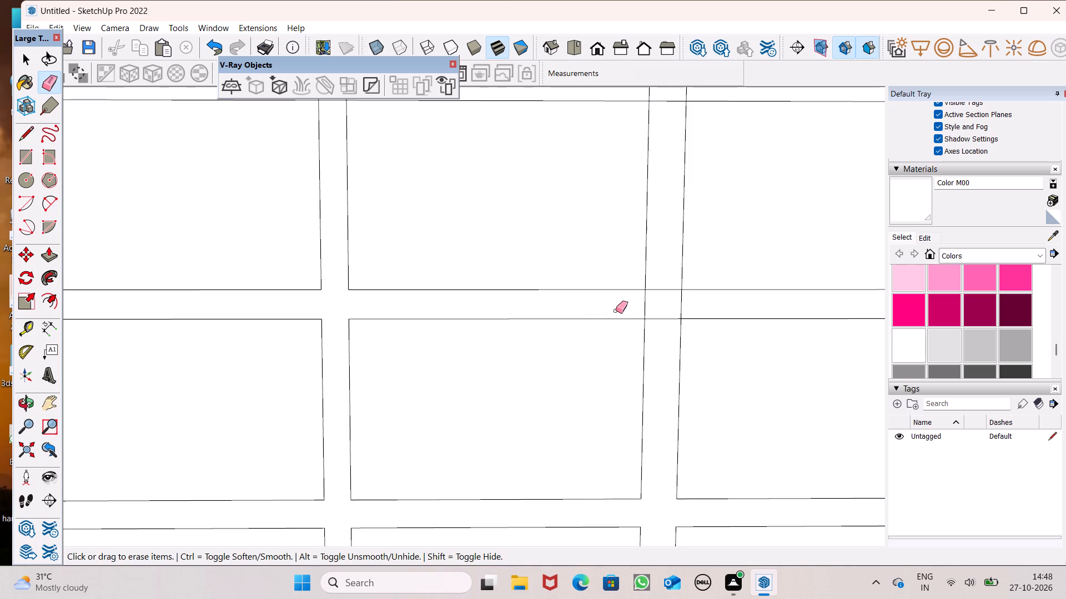
{"action": "scroll", "coordinate": [623, 309], "scroll_direction": "up", "scroll_amount": 6}
{"action": "left_click_drag", "start_coordinate": [623, 308], "coordinate": [562, 315]}
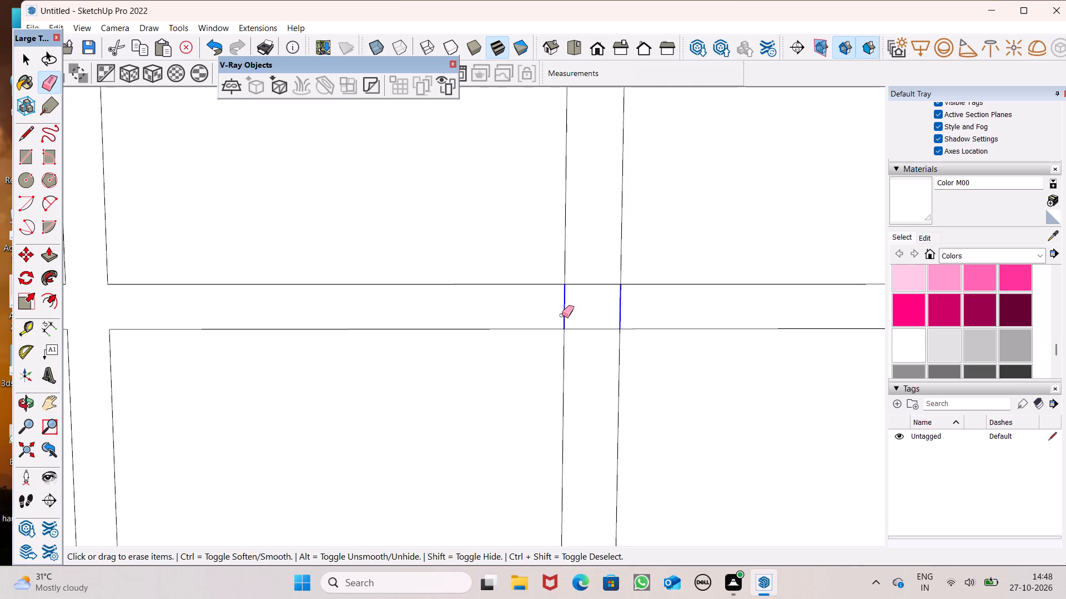
{"action": "left_click_drag", "start_coordinate": [562, 315], "coordinate": [567, 313]}
{"action": "left_click_drag", "start_coordinate": [600, 285], "coordinate": [594, 346]}
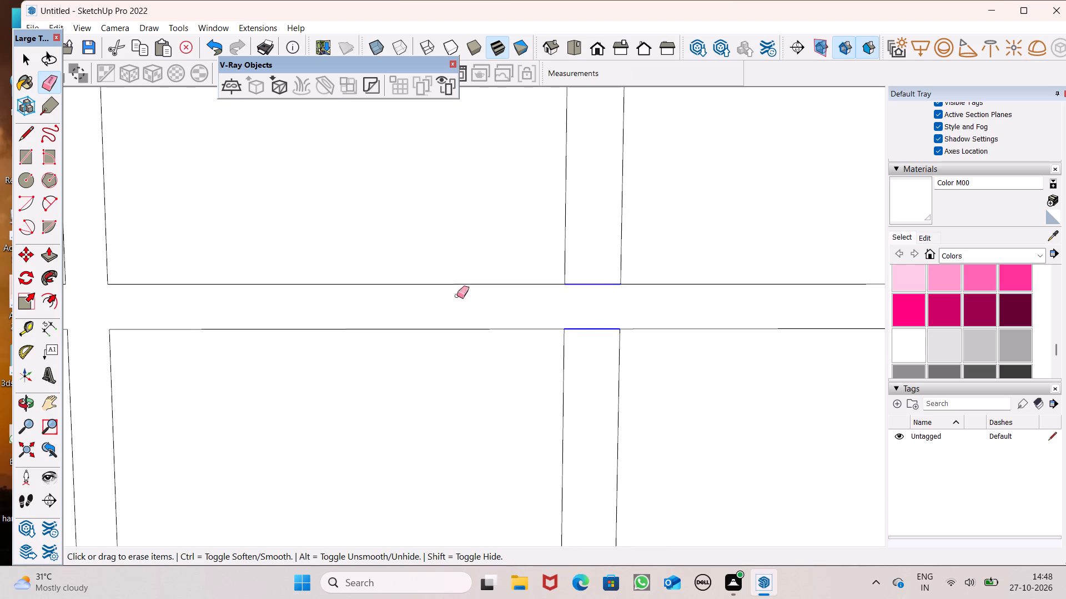
Erase the crossing edges at the third vertical strip's intersection in the same row.
{"action": "scroll", "coordinate": [408, 300], "scroll_direction": "down", "scroll_amount": 13}
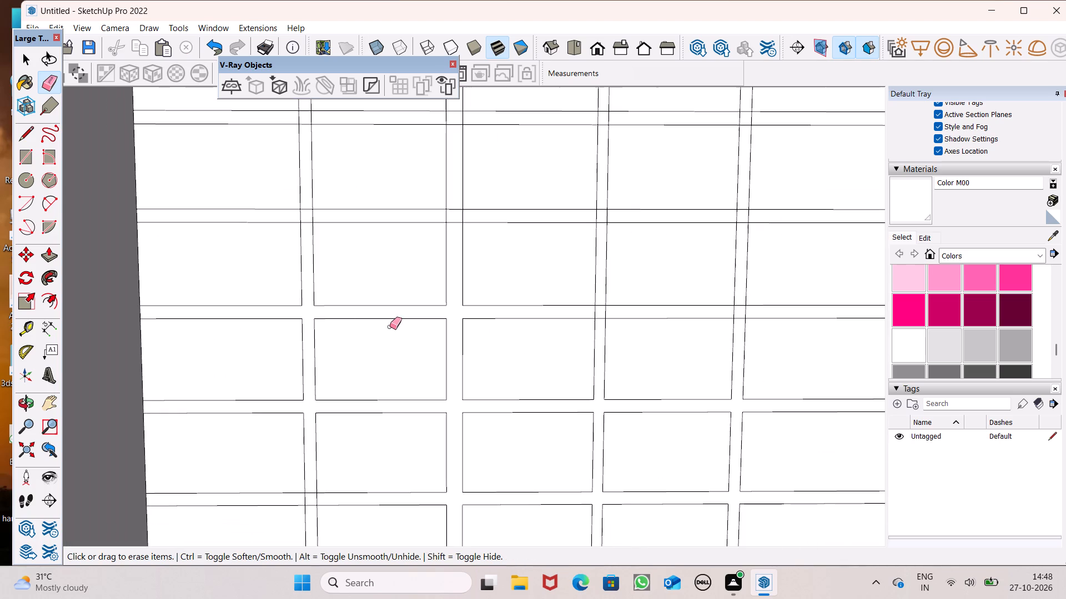
{"action": "scroll", "coordinate": [606, 319], "scroll_direction": "up", "scroll_amount": 11}
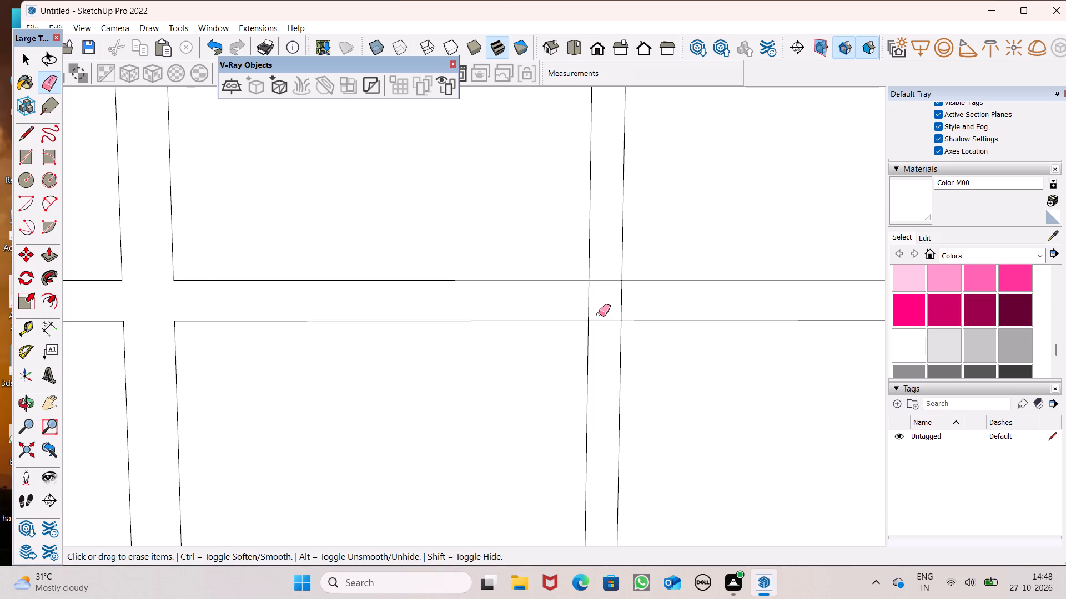
{"action": "scroll", "coordinate": [638, 311], "scroll_direction": "up", "scroll_amount": 5}
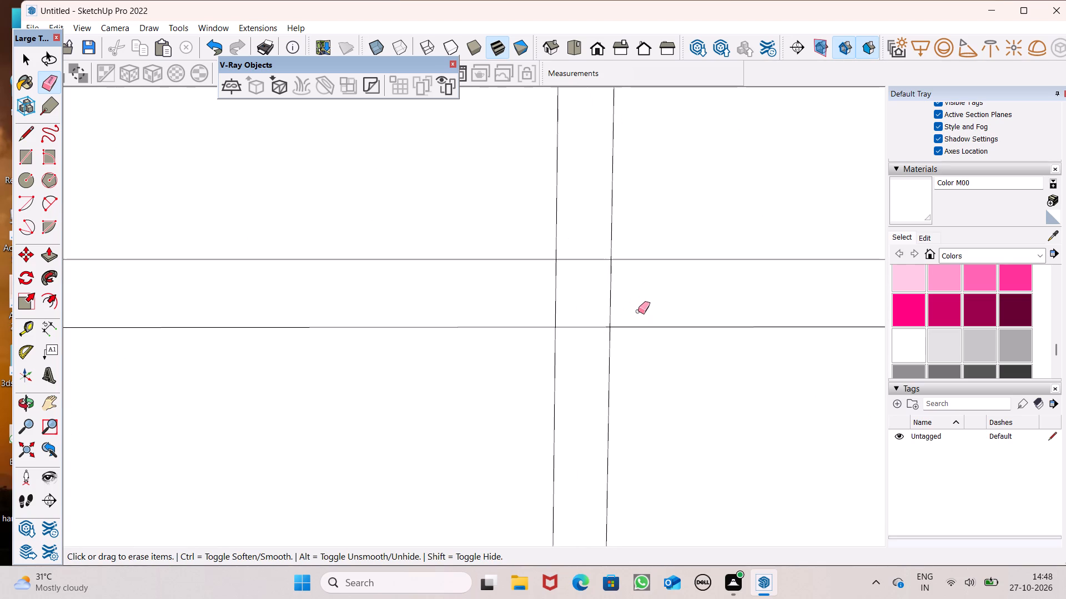
{"action": "left_click_drag", "start_coordinate": [610, 310], "coordinate": [550, 308]}
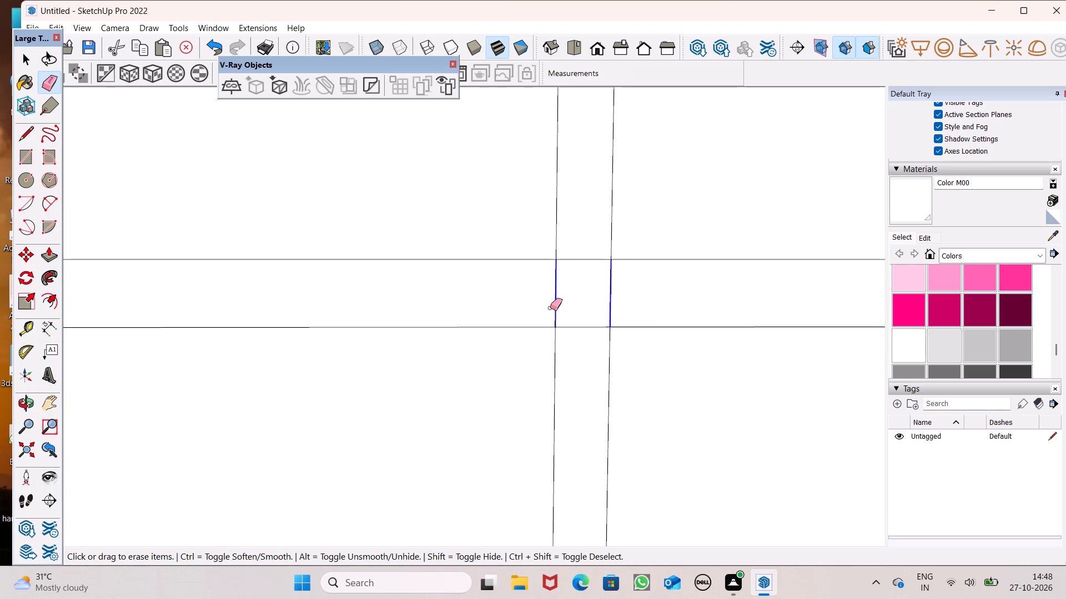
{"action": "left_click_drag", "start_coordinate": [550, 308], "coordinate": [581, 337]}
Erase the square of edges at the fourth vertical strip's intersection to complete the row.
{"action": "scroll", "coordinate": [491, 298], "scroll_direction": "down", "scroll_amount": 3}
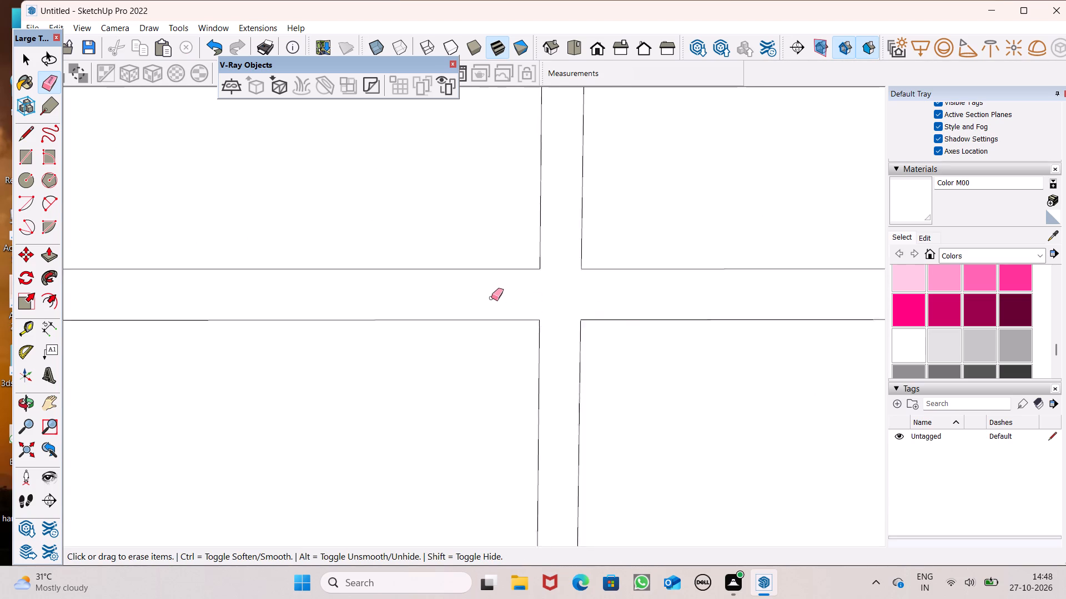
{"action": "scroll", "coordinate": [491, 298], "scroll_direction": "down", "scroll_amount": 7}
{"action": "scroll", "coordinate": [439, 339], "scroll_direction": "down", "scroll_amount": 5}
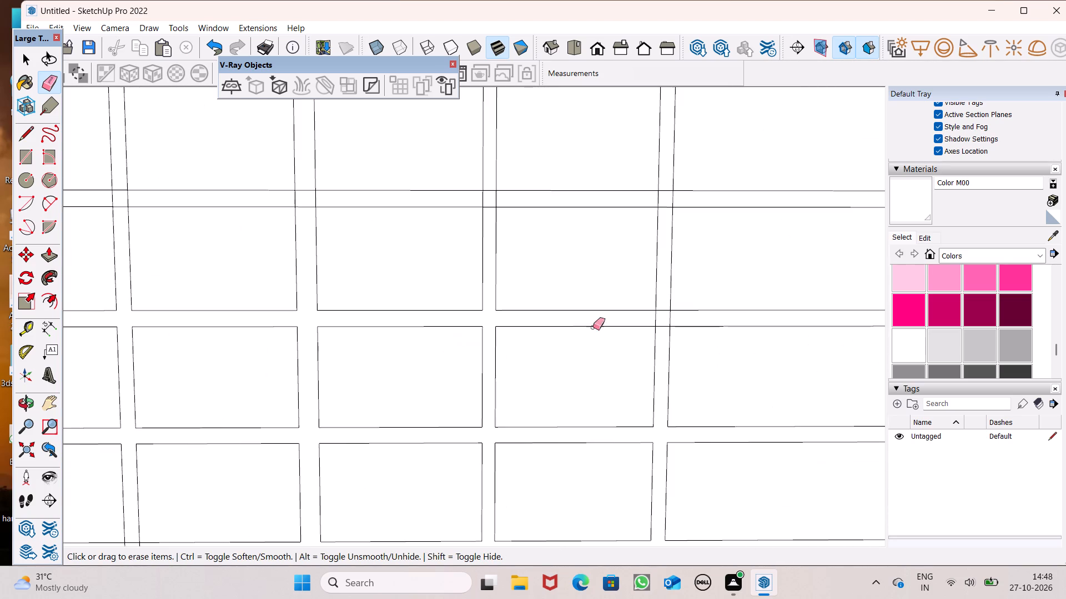
{"action": "scroll", "coordinate": [673, 315], "scroll_direction": "up", "scroll_amount": 13}
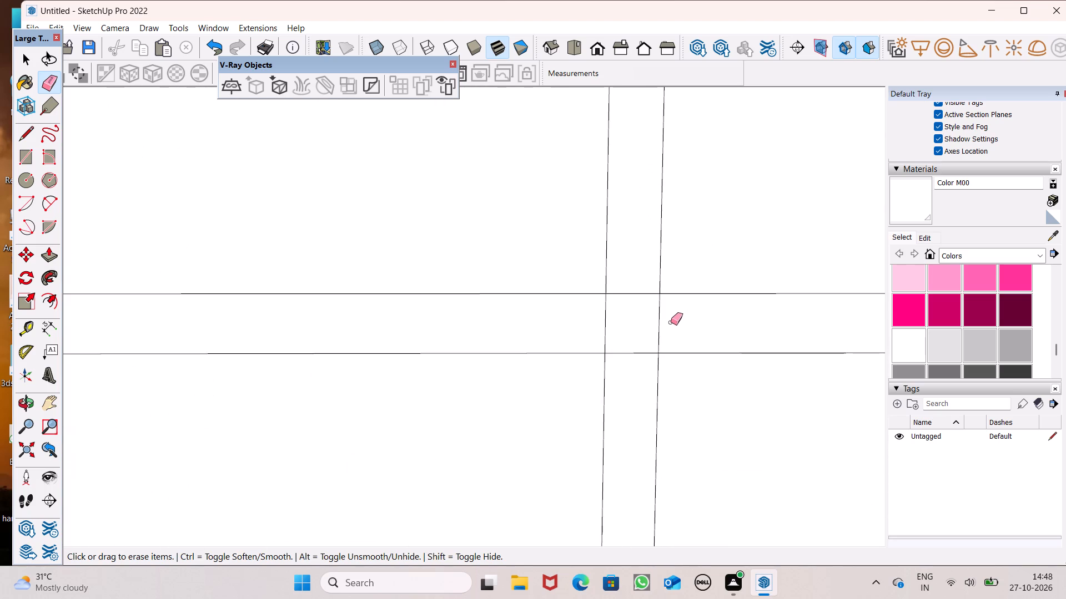
{"action": "left_click_drag", "start_coordinate": [670, 326], "coordinate": [639, 364]}
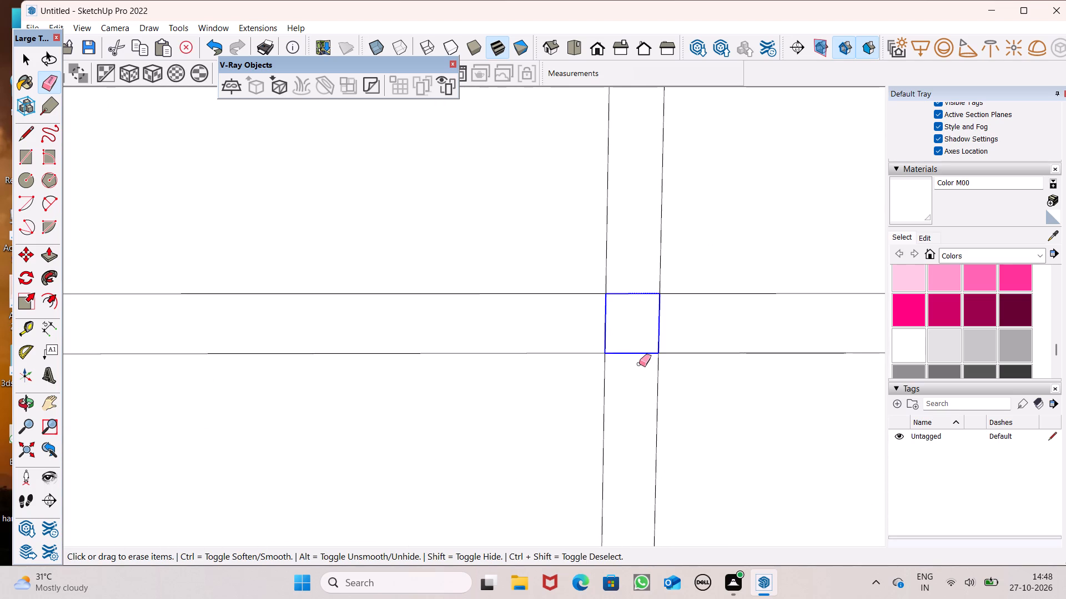
{"action": "left_click_drag", "start_coordinate": [639, 364], "coordinate": [636, 384]}
Erase the crossing edges where the fourth vertical strip meets the lowest uncleared horizontal strip above the completed row.
{"action": "scroll", "coordinate": [630, 364], "scroll_direction": "down", "scroll_amount": 11}
{"action": "scroll", "coordinate": [603, 406], "scroll_direction": "down", "scroll_amount": 6}
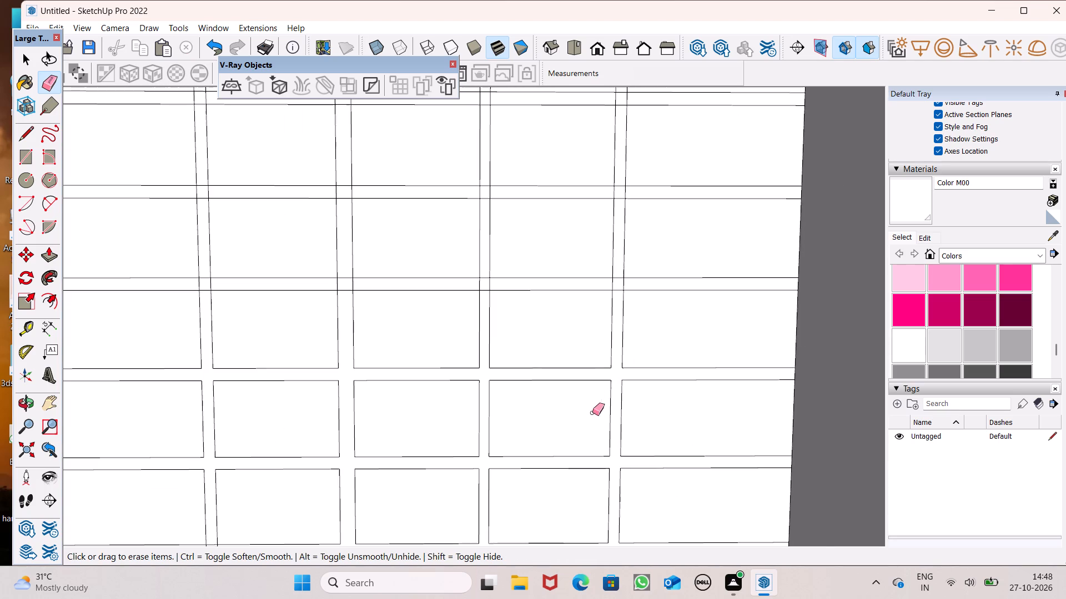
{"action": "scroll", "coordinate": [623, 276], "scroll_direction": "up", "scroll_amount": 5}
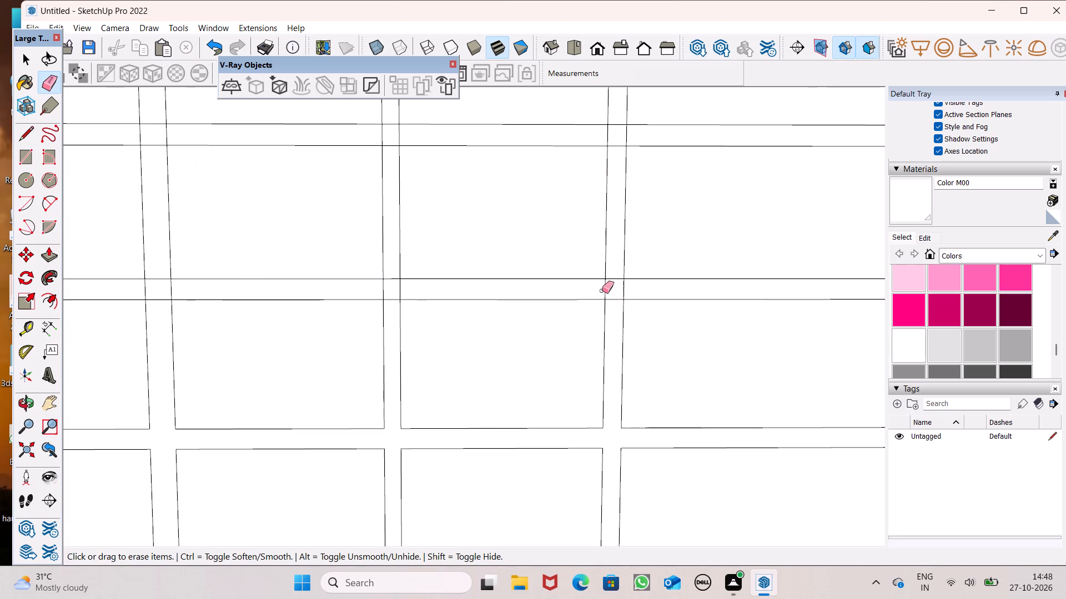
{"action": "scroll", "coordinate": [591, 308], "scroll_direction": "up", "scroll_amount": 7}
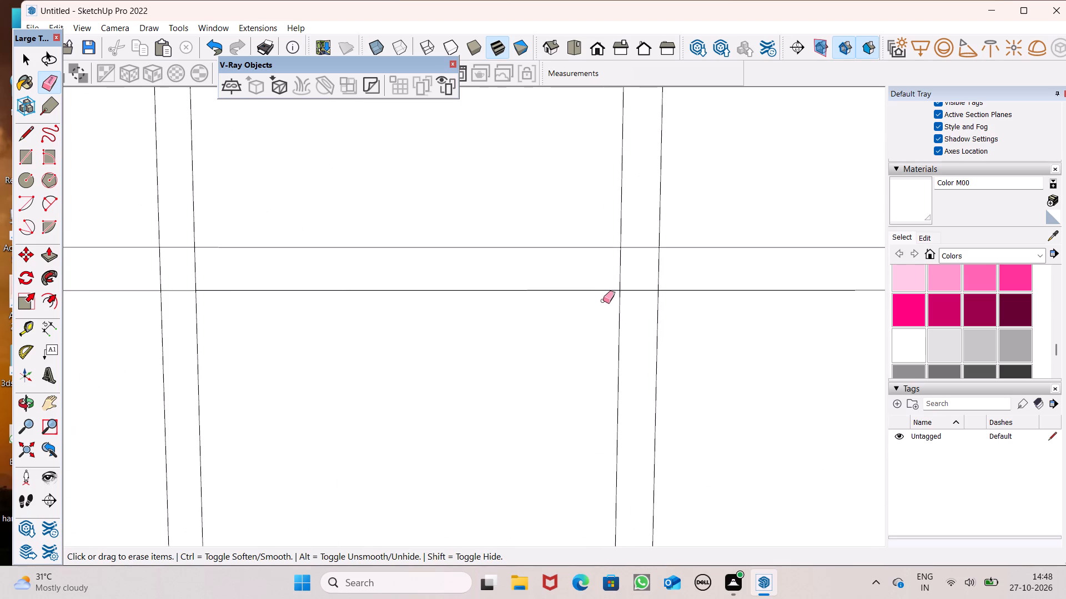
{"action": "scroll", "coordinate": [616, 283], "scroll_direction": "up", "scroll_amount": 5}
{"action": "left_click_drag", "start_coordinate": [620, 280], "coordinate": [688, 265]}
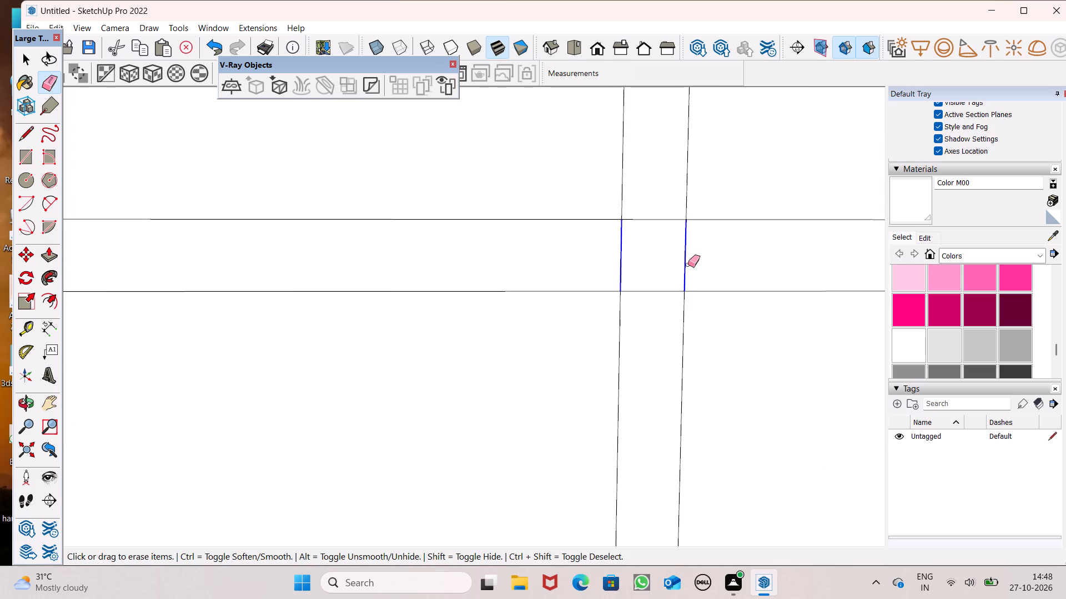
{"action": "left_click_drag", "start_coordinate": [688, 265], "coordinate": [656, 247]}
Erase the overlapping edges at the second and third vertical strips' intersections in the same row.
{"action": "scroll", "coordinate": [672, 261], "scroll_direction": "down", "scroll_amount": 6}
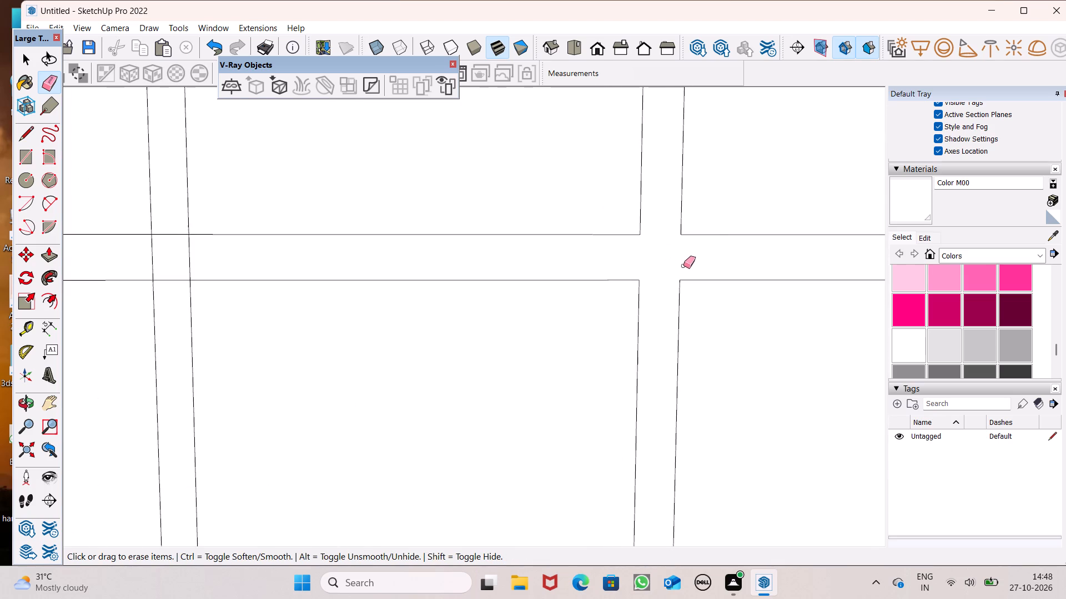
{"action": "scroll", "coordinate": [722, 216], "scroll_direction": "down", "scroll_amount": 4}
{"action": "scroll", "coordinate": [375, 264], "scroll_direction": "down", "scroll_amount": 4}
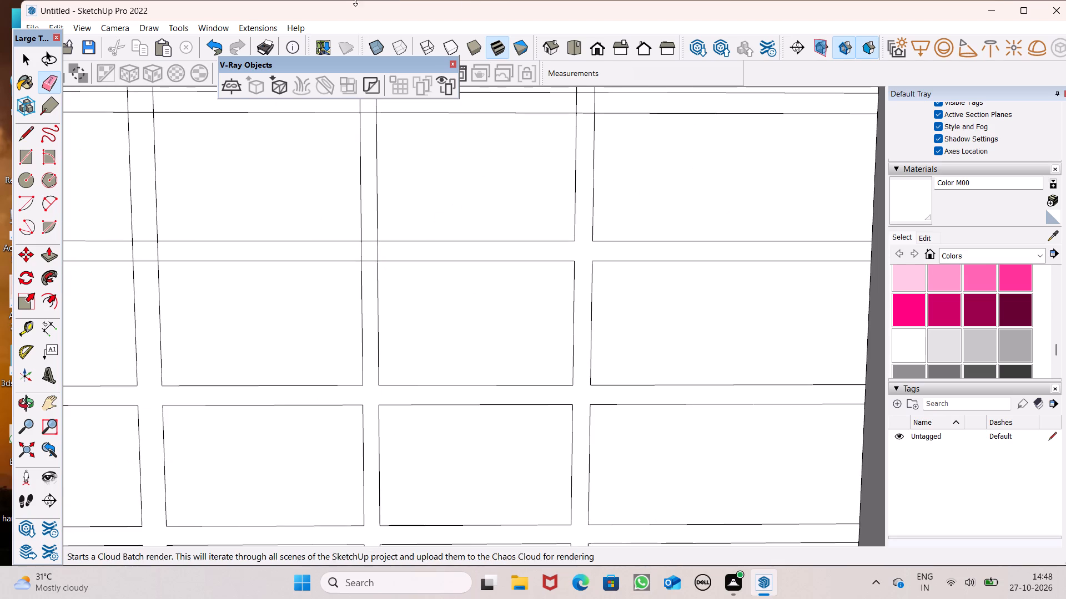
{"action": "scroll", "coordinate": [386, 265], "scroll_direction": "down", "scroll_amount": 4}
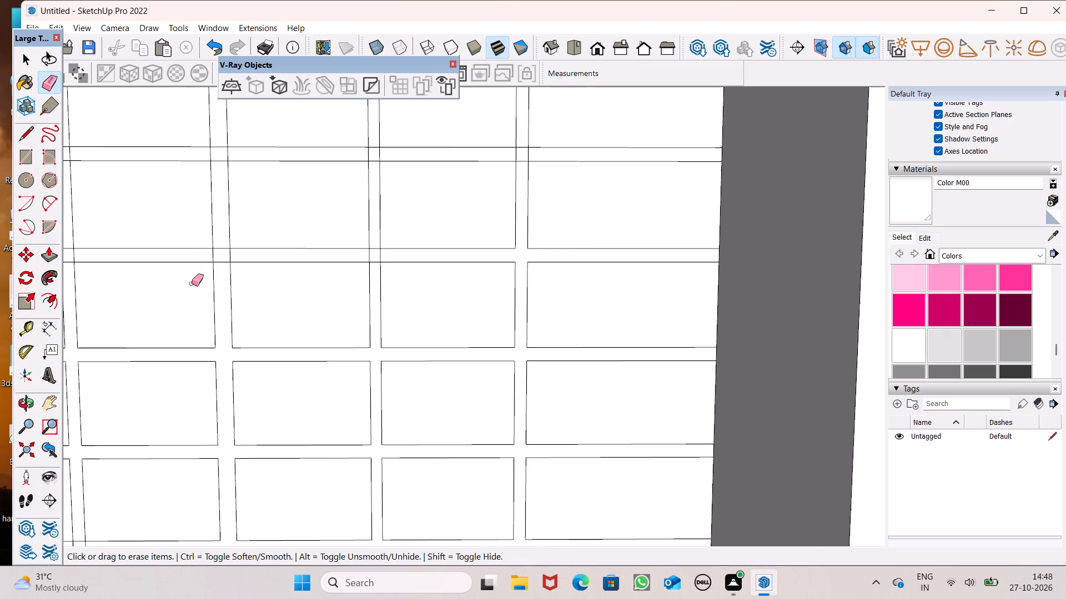
{"action": "scroll", "coordinate": [217, 207], "scroll_direction": "up", "scroll_amount": 5}
{"action": "scroll", "coordinate": [198, 272], "scroll_direction": "up", "scroll_amount": 5}
{"action": "left_click_drag", "start_coordinate": [212, 293], "coordinate": [219, 293]}
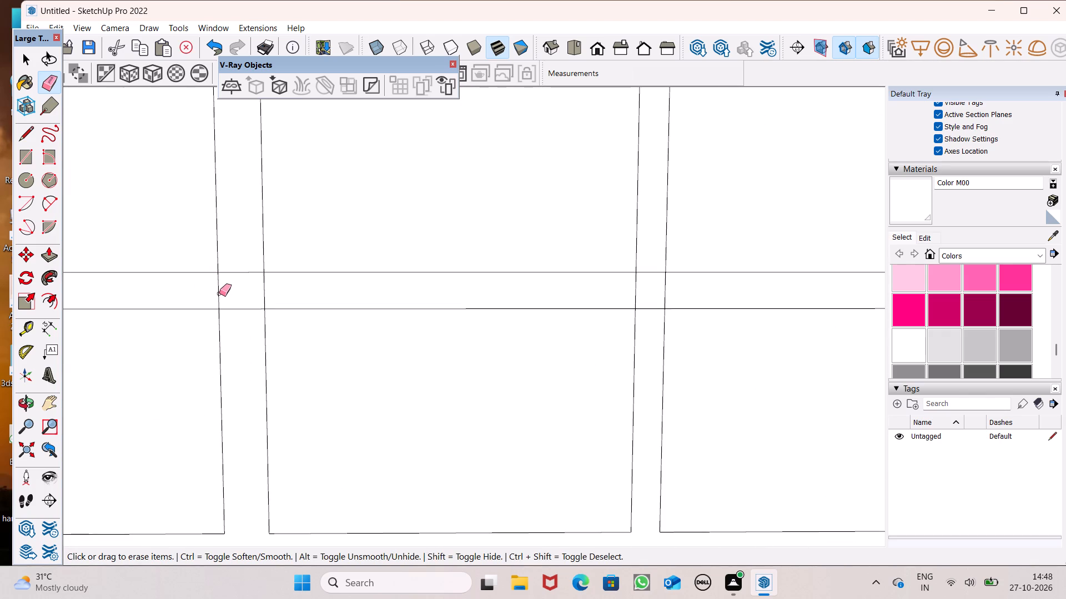
{"action": "left_click_drag", "start_coordinate": [219, 293], "coordinate": [244, 258]}
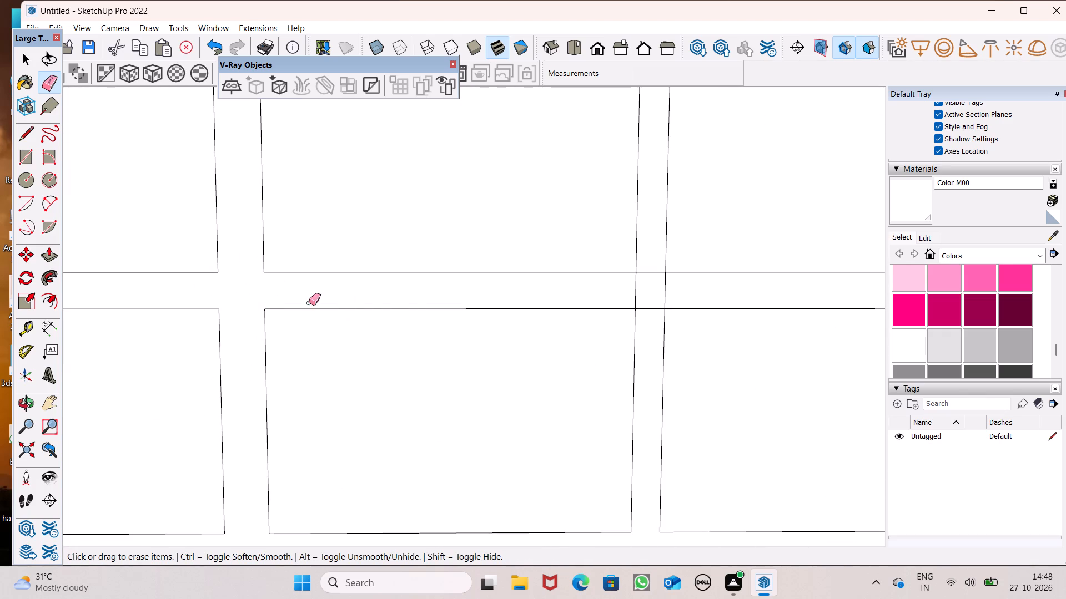
{"action": "left_click_drag", "start_coordinate": [666, 294], "coordinate": [642, 267]}
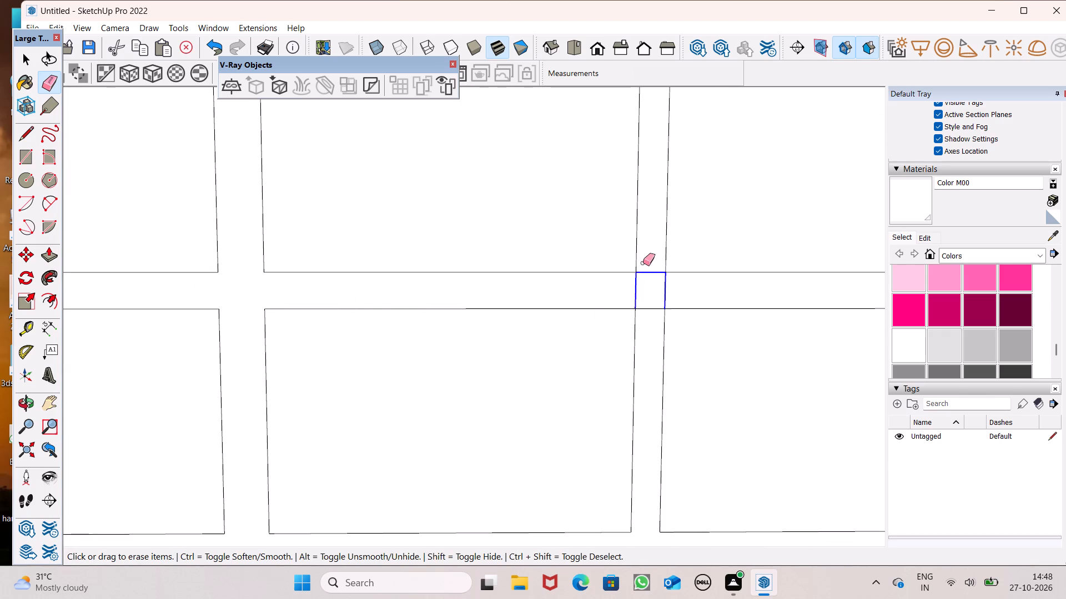
{"action": "left_click_drag", "start_coordinate": [644, 258], "coordinate": [647, 322]}
Erase the overlapping edges at the first vertical strip's intersection to complete the same row.
{"action": "scroll", "coordinate": [653, 299], "scroll_direction": "down", "scroll_amount": 6}
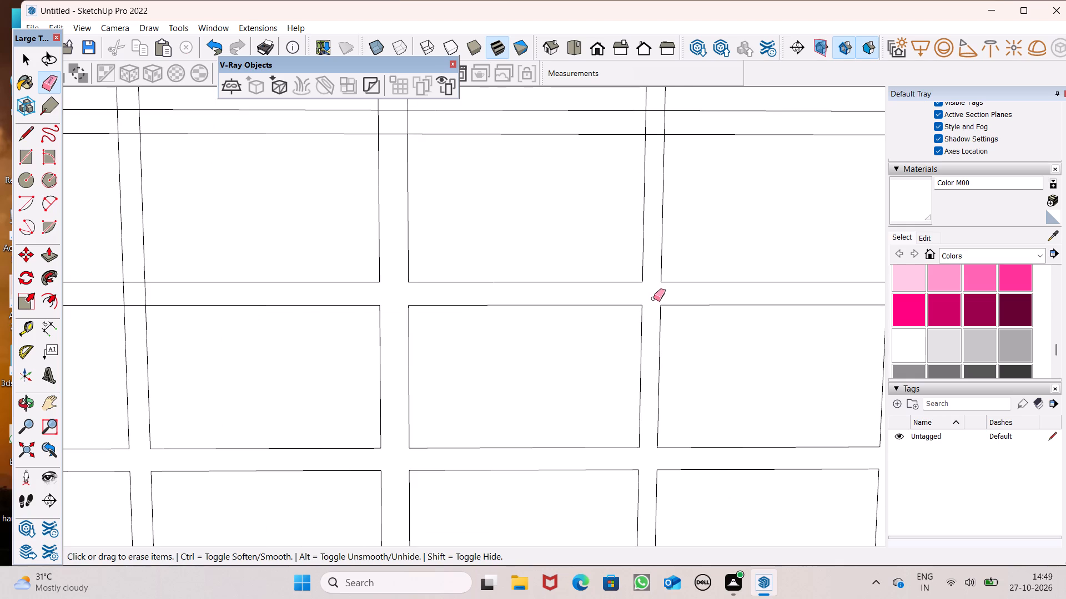
{"action": "scroll", "coordinate": [679, 282], "scroll_direction": "down", "scroll_amount": 6}
{"action": "scroll", "coordinate": [384, 275], "scroll_direction": "up", "scroll_amount": 4}
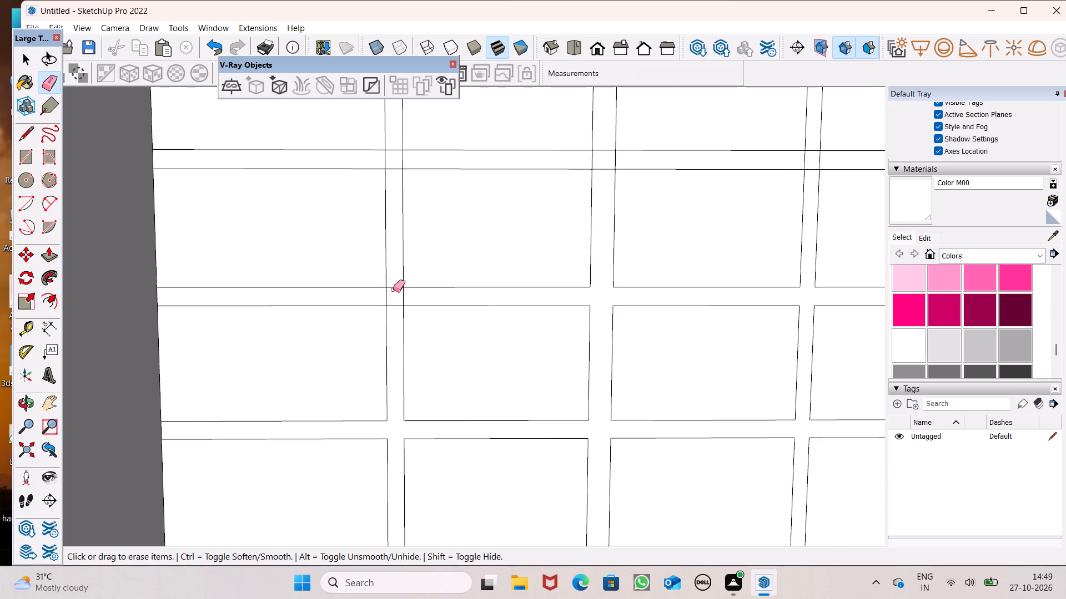
{"action": "scroll", "coordinate": [391, 291], "scroll_direction": "up", "scroll_amount": 7}
{"action": "left_click_drag", "start_coordinate": [399, 280], "coordinate": [402, 321]}
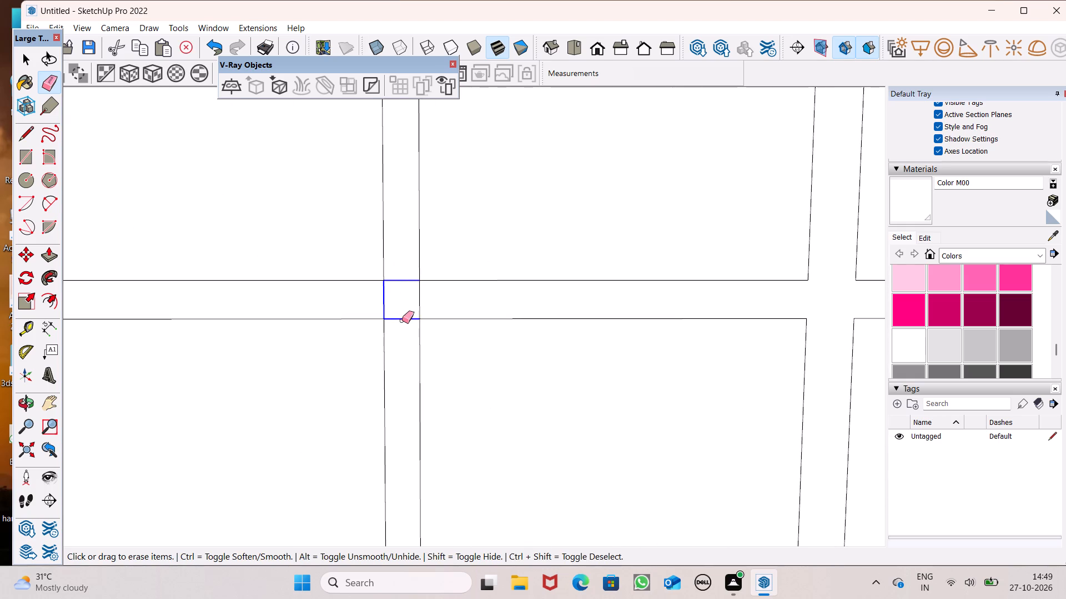
{"action": "left_click_drag", "start_coordinate": [402, 321], "coordinate": [424, 306]}
Erase the crossing edges where the first vertical strip meets the lowest uncleared horizontal strip above the completed row.
{"action": "scroll", "coordinate": [399, 374], "scroll_direction": "down", "scroll_amount": 7}
{"action": "scroll", "coordinate": [460, 436], "scroll_direction": "down", "scroll_amount": 5}
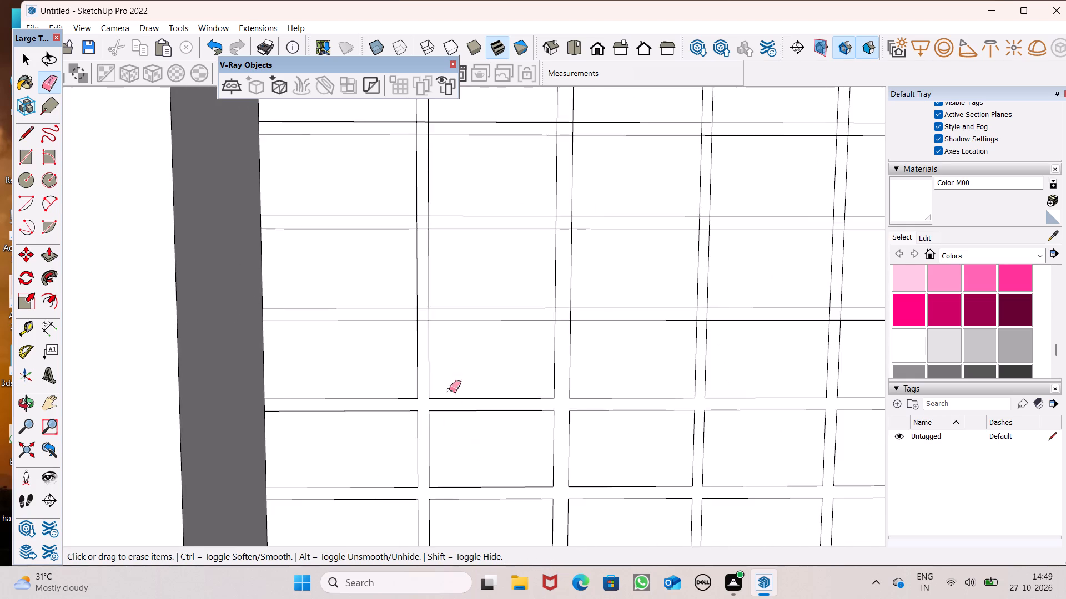
{"action": "scroll", "coordinate": [438, 328], "scroll_direction": "up", "scroll_amount": 13}
{"action": "scroll", "coordinate": [403, 291], "scroll_direction": "up", "scroll_amount": 4}
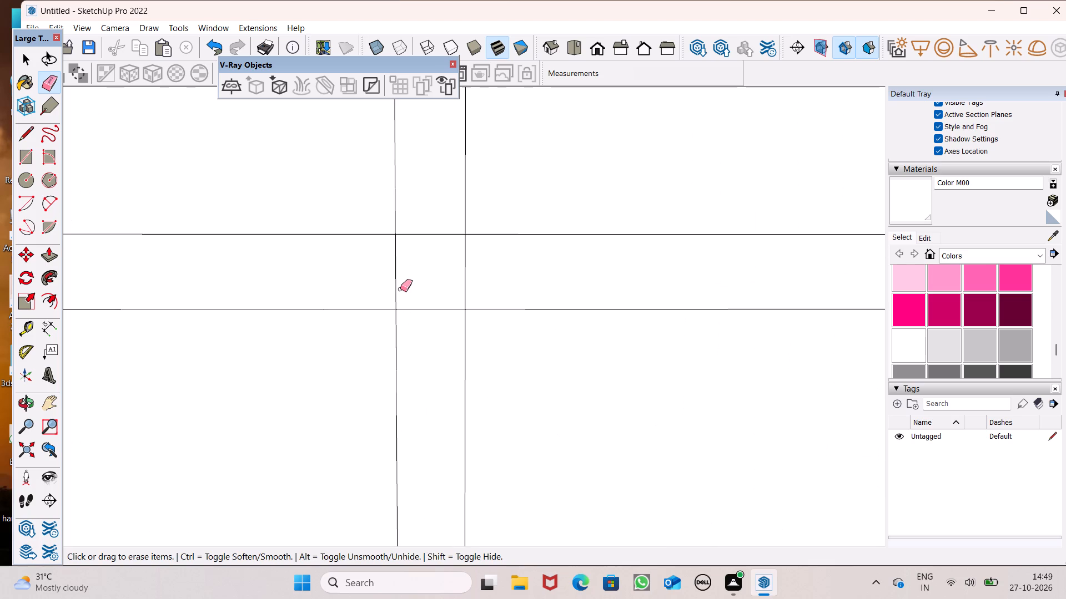
{"action": "left_click_drag", "start_coordinate": [399, 288], "coordinate": [434, 254]}
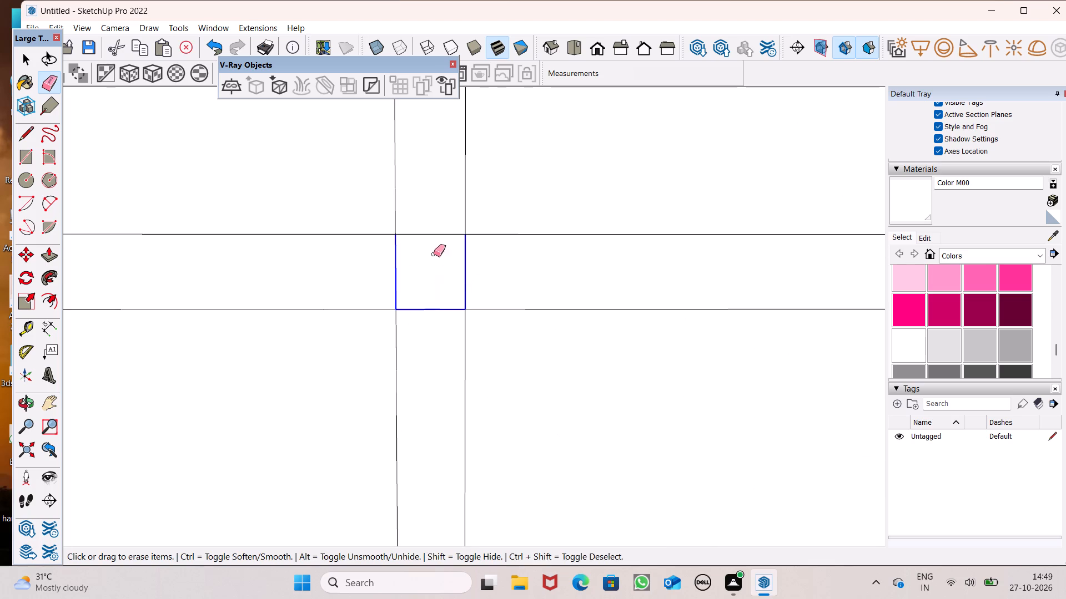
{"action": "left_click_drag", "start_coordinate": [434, 254], "coordinate": [433, 222]}
Erase the square of edges where the first vertical strip meets the second horizontal strip above the completed row.
{"action": "scroll", "coordinate": [375, 353], "scroll_direction": "down", "scroll_amount": 7}
{"action": "scroll", "coordinate": [324, 390], "scroll_direction": "down", "scroll_amount": 7}
{"action": "scroll", "coordinate": [334, 229], "scroll_direction": "down", "scroll_amount": 3}
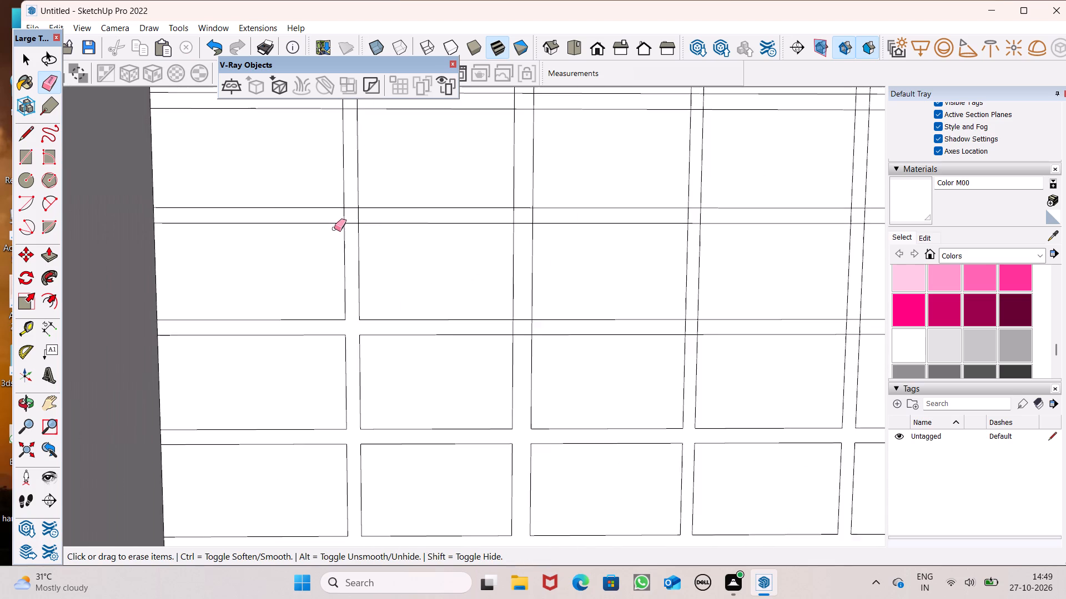
{"action": "scroll", "coordinate": [346, 209], "scroll_direction": "up", "scroll_amount": 10}
{"action": "left_click_drag", "start_coordinate": [355, 205], "coordinate": [380, 238]}
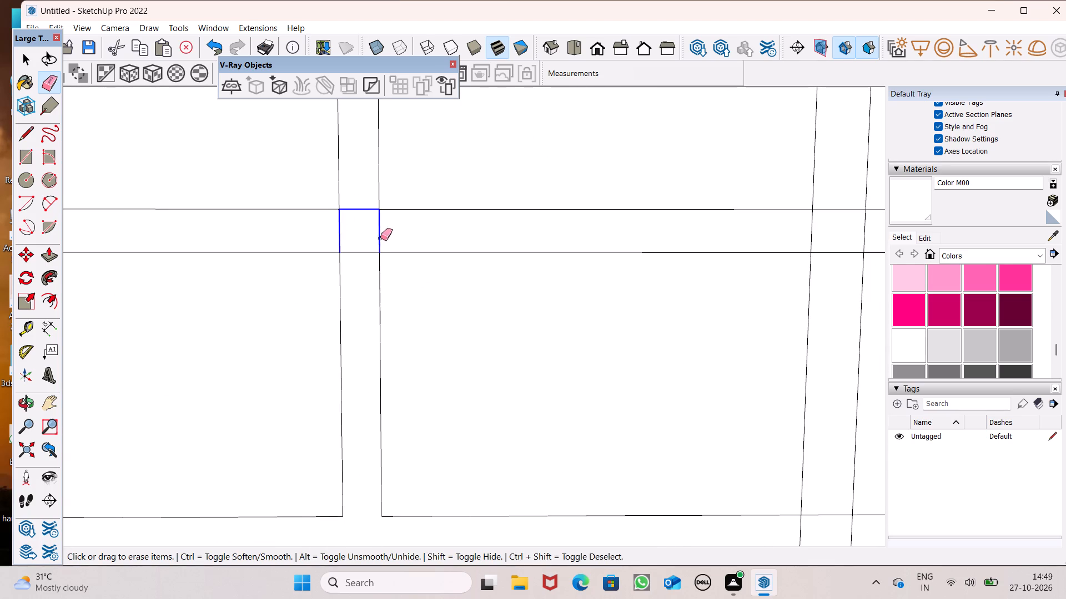
{"action": "left_click_drag", "start_coordinate": [380, 238], "coordinate": [352, 261]}
Erase the crossing edges where the second vertical strip meets the same two horizontal strips, upper one first.
{"action": "scroll", "coordinate": [264, 257], "scroll_direction": "down", "scroll_amount": 8}
{"action": "scroll", "coordinate": [501, 268], "scroll_direction": "up", "scroll_amount": 4}
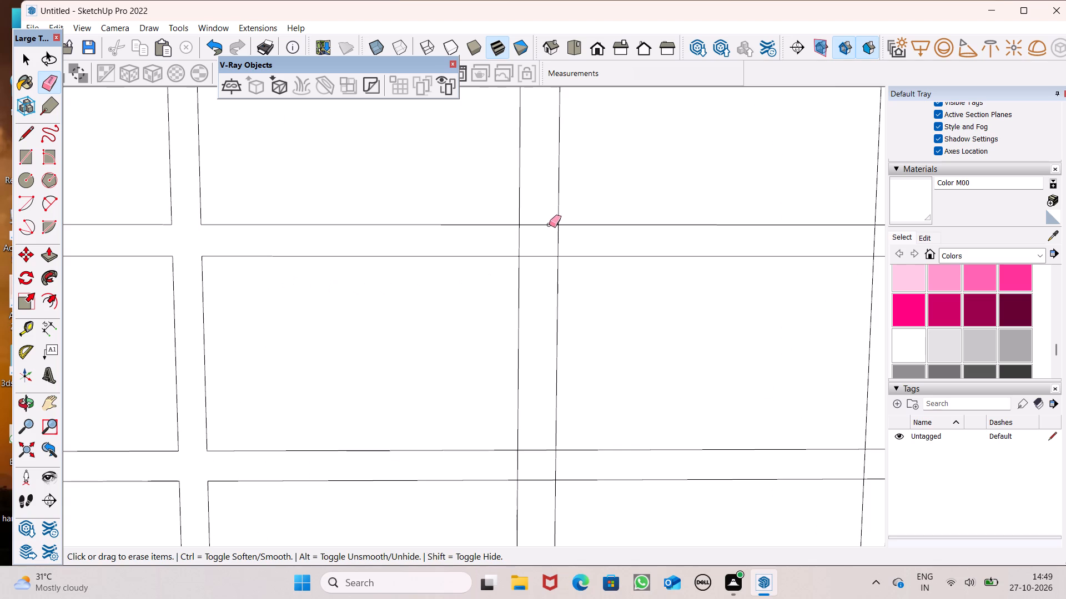
{"action": "left_click_drag", "start_coordinate": [543, 225], "coordinate": [557, 246]}
{"action": "scroll", "coordinate": [557, 179], "scroll_direction": "down", "scroll_amount": 5}
{"action": "scroll", "coordinate": [548, 225], "scroll_direction": "down", "scroll_amount": 2}
{"action": "scroll", "coordinate": [556, 367], "scroll_direction": "up", "scroll_amount": 6}
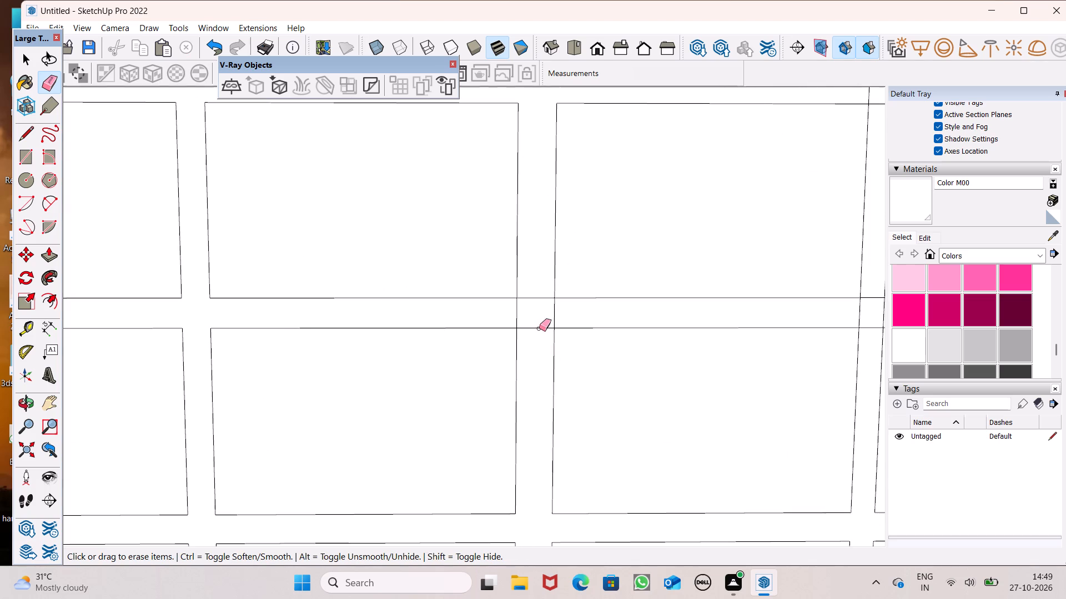
{"action": "left_click_drag", "start_coordinate": [535, 291], "coordinate": [566, 320]}
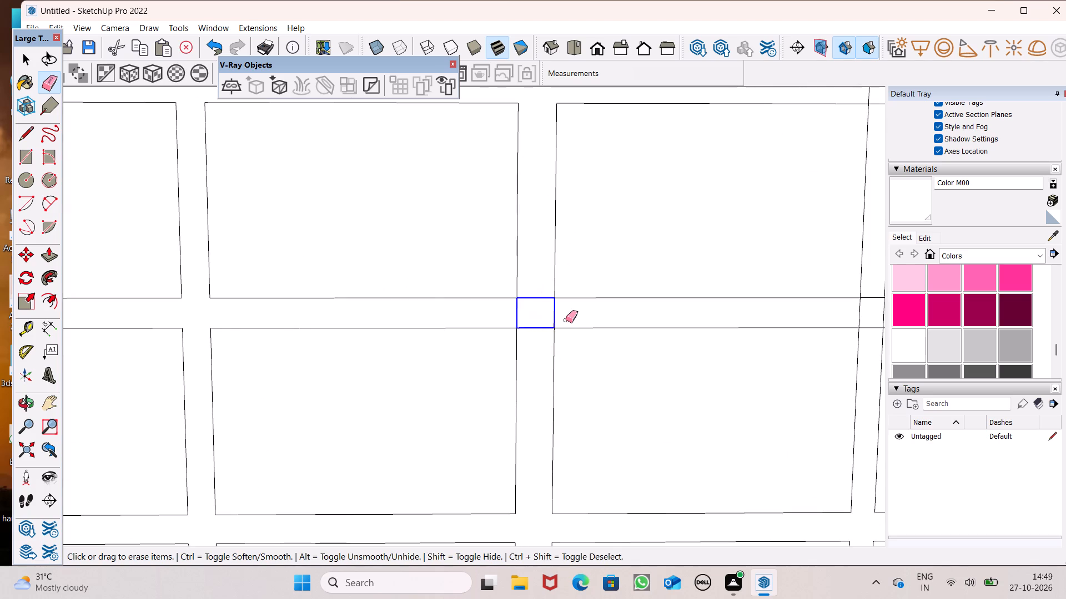
{"action": "left_click_drag", "start_coordinate": [566, 320], "coordinate": [566, 319]}
Erase the overlapping edges at the third and fourth vertical strips' intersections in the lower of these two rows.
{"action": "scroll", "coordinate": [432, 321], "scroll_direction": "down", "scroll_amount": 9}
{"action": "scroll", "coordinate": [666, 334], "scroll_direction": "up", "scroll_amount": 5}
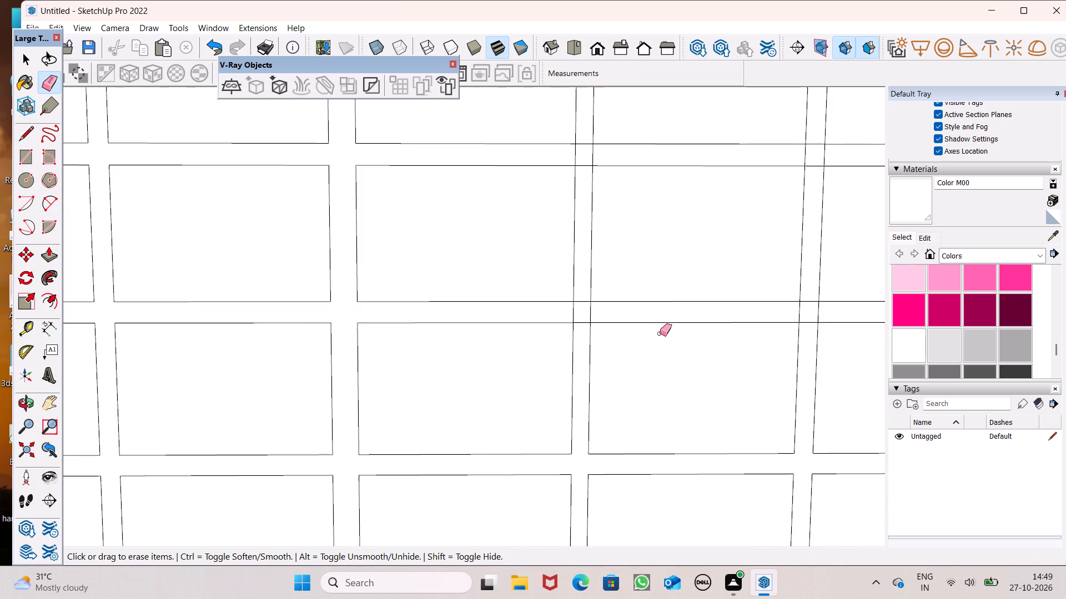
{"action": "scroll", "coordinate": [624, 333], "scroll_direction": "down", "scroll_amount": 6}
{"action": "scroll", "coordinate": [753, 337], "scroll_direction": "up", "scroll_amount": 6}
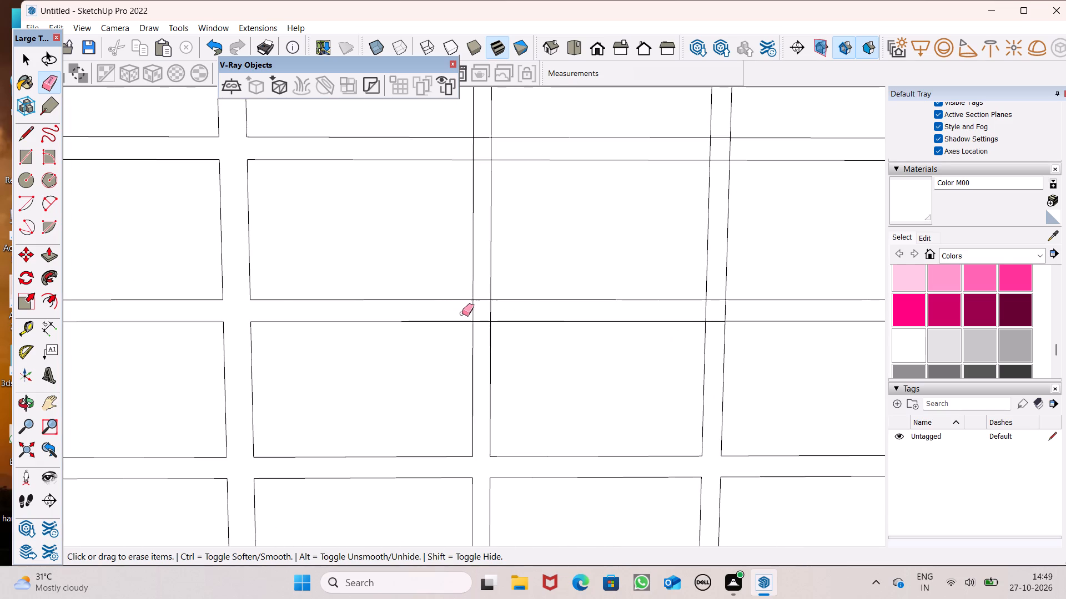
{"action": "left_click_drag", "start_coordinate": [466, 317], "coordinate": [476, 308]}
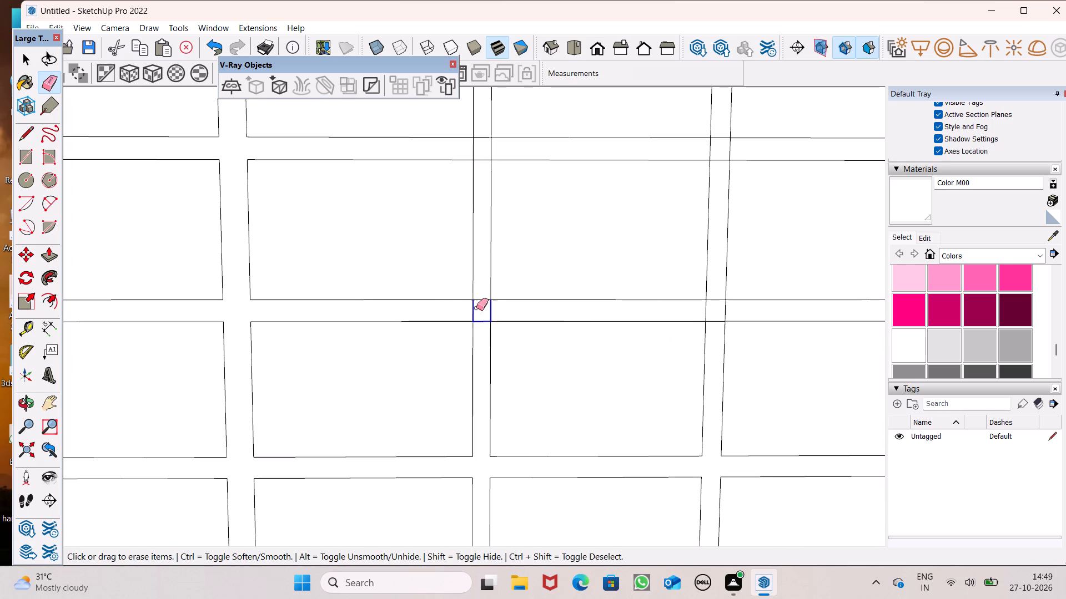
{"action": "left_click_drag", "start_coordinate": [476, 308], "coordinate": [475, 288]}
{"action": "left_click_drag", "start_coordinate": [716, 316], "coordinate": [712, 298]}
{"action": "left_click_drag", "start_coordinate": [712, 298], "coordinate": [713, 329]}
Erase the crossing edges at the third vertical strip's intersection in the upper of these two rows.
{"action": "scroll", "coordinate": [700, 331], "scroll_direction": "down", "scroll_amount": 7}
{"action": "scroll", "coordinate": [589, 241], "scroll_direction": "up", "scroll_amount": 6}
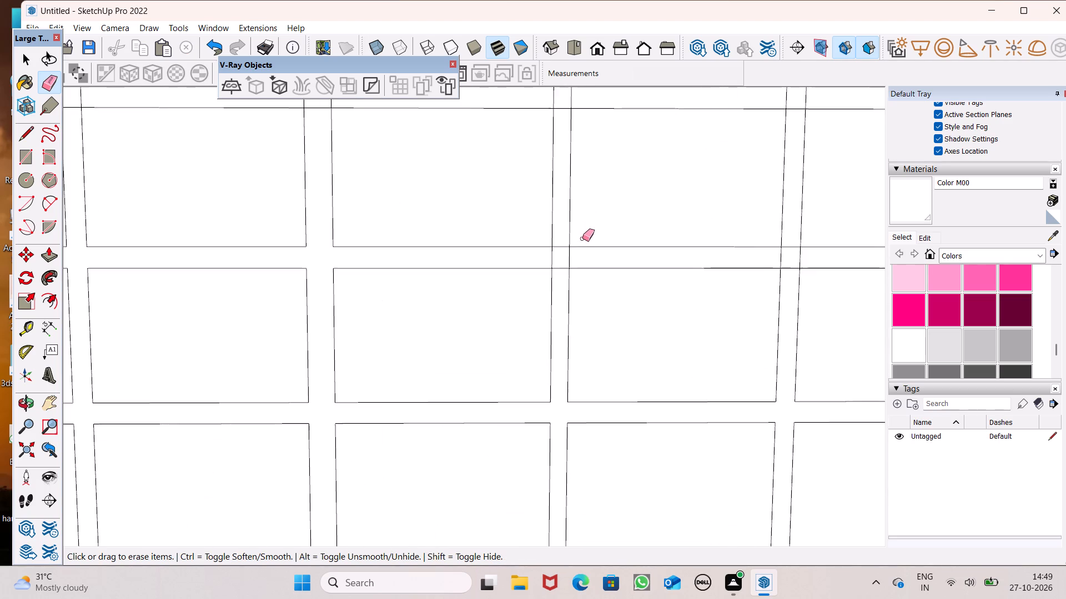
{"action": "scroll", "coordinate": [582, 238], "scroll_direction": "up", "scroll_amount": 14}
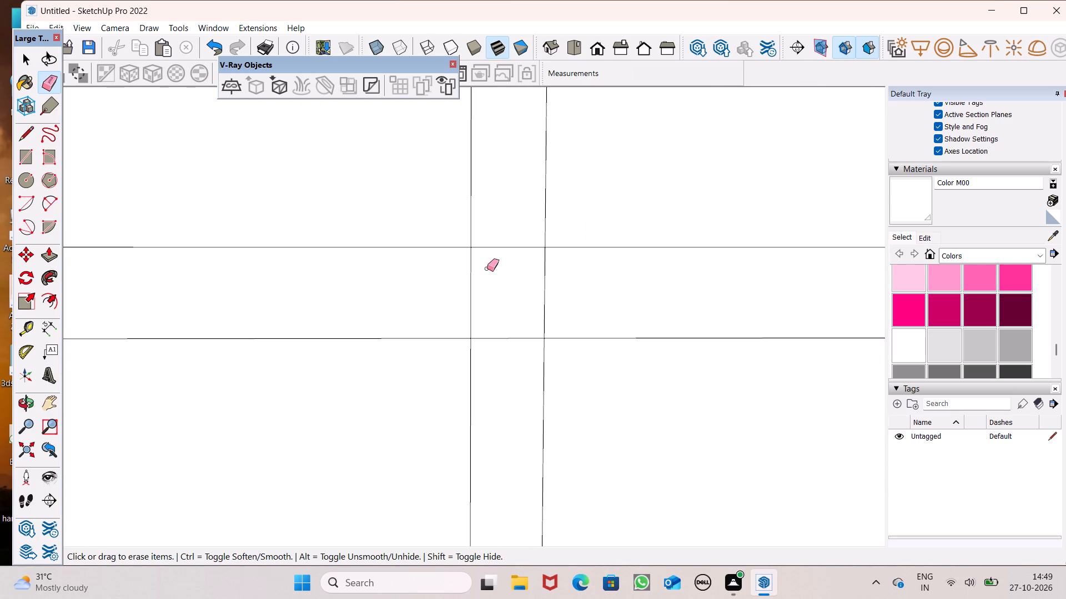
{"action": "left_click_drag", "start_coordinate": [484, 240], "coordinate": [527, 327]}
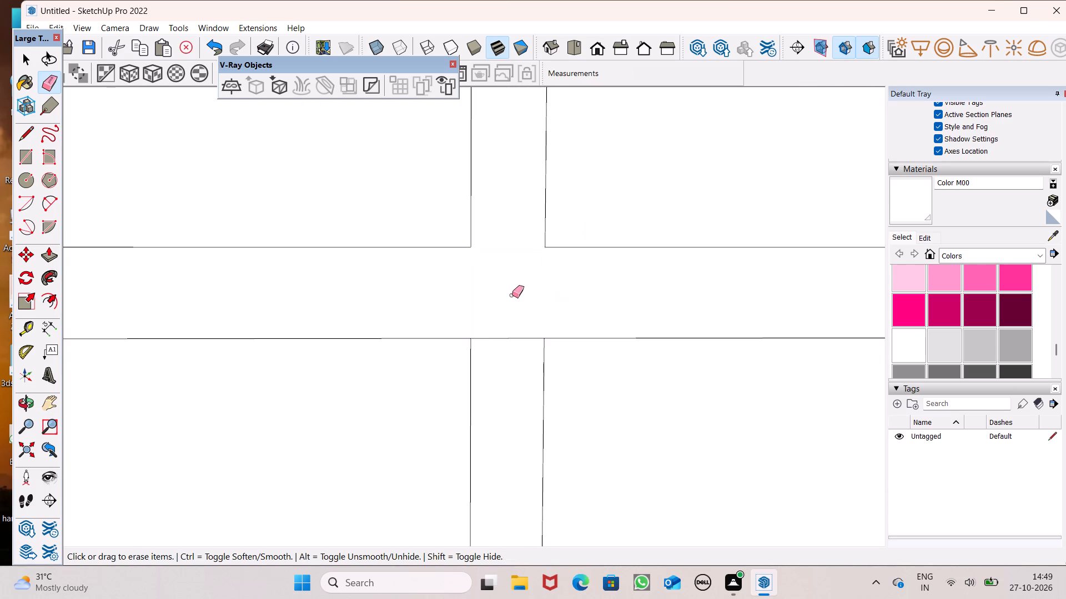
{"action": "left_click_drag", "start_coordinate": [496, 329], "coordinate": [497, 345]}
Erase the crossing edges at the fourth vertical strip's intersection to complete the upper row.
{"action": "scroll", "coordinate": [459, 316], "scroll_direction": "down", "scroll_amount": 14}
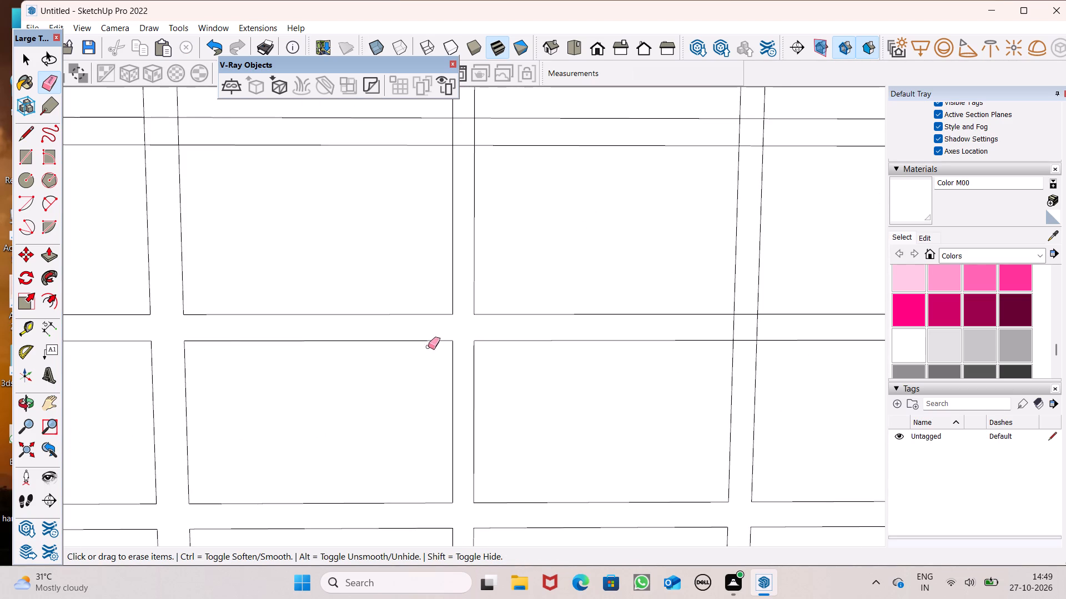
{"action": "scroll", "coordinate": [428, 342], "scroll_direction": "down", "scroll_amount": 2}
{"action": "scroll", "coordinate": [662, 316], "scroll_direction": "up", "scroll_amount": 11}
{"action": "left_click_drag", "start_coordinate": [671, 315], "coordinate": [657, 342]}
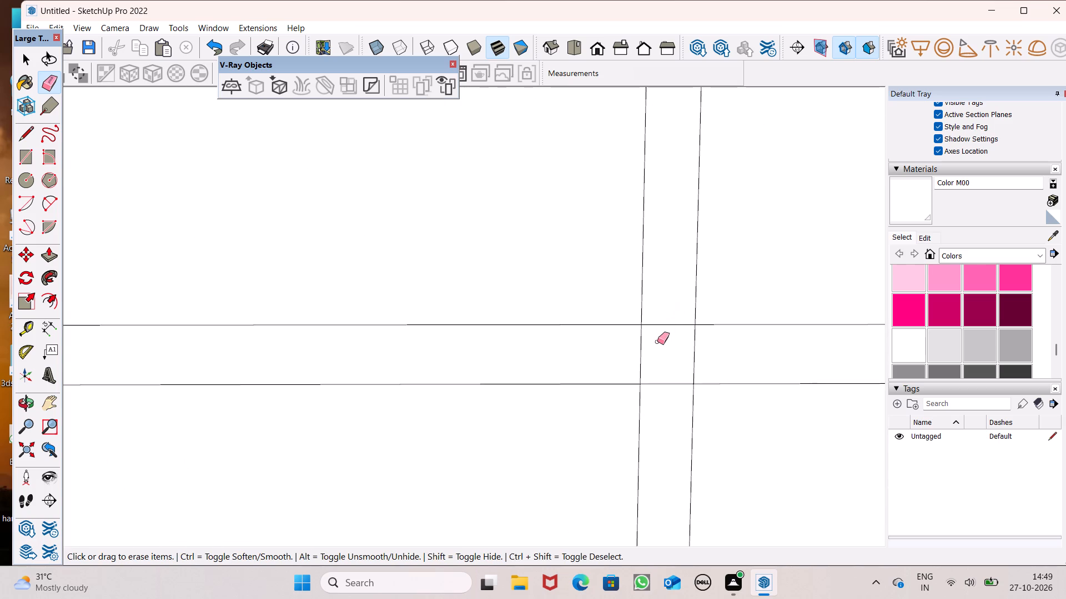
{"action": "left_click_drag", "start_coordinate": [657, 342], "coordinate": [703, 363]}
Erase the overlapping edges where the fourth and third vertical strips meet the topmost horizontal strip.
{"action": "scroll", "coordinate": [629, 378], "scroll_direction": "down", "scroll_amount": 7}
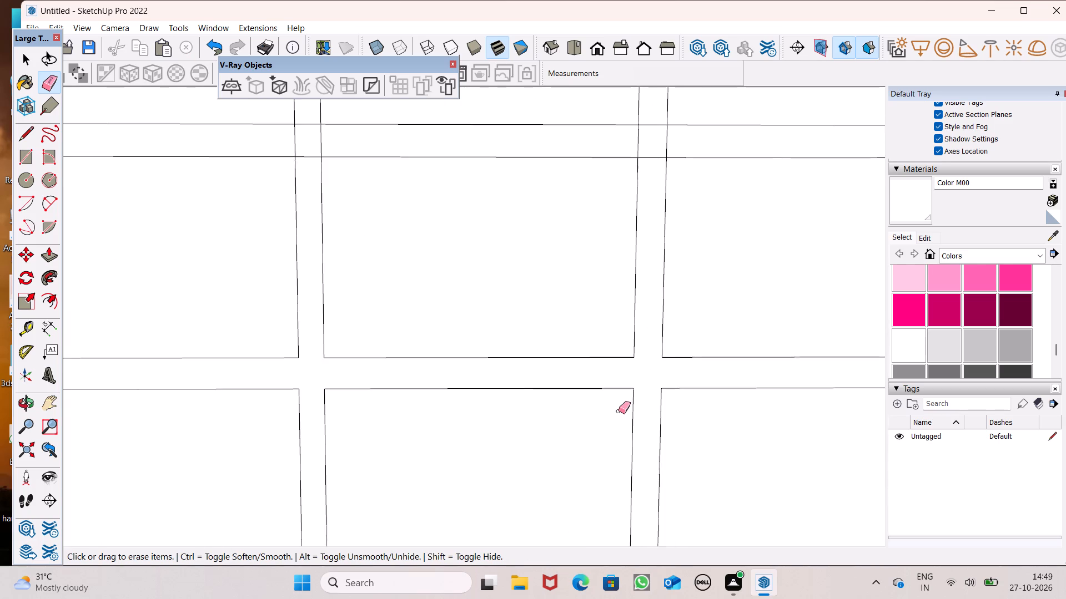
{"action": "scroll", "coordinate": [619, 409], "scroll_direction": "down", "scroll_amount": 8}
{"action": "scroll", "coordinate": [629, 343], "scroll_direction": "up", "scroll_amount": 7}
{"action": "scroll", "coordinate": [641, 245], "scroll_direction": "up", "scroll_amount": 5}
{"action": "left_click_drag", "start_coordinate": [639, 248], "coordinate": [616, 275]}
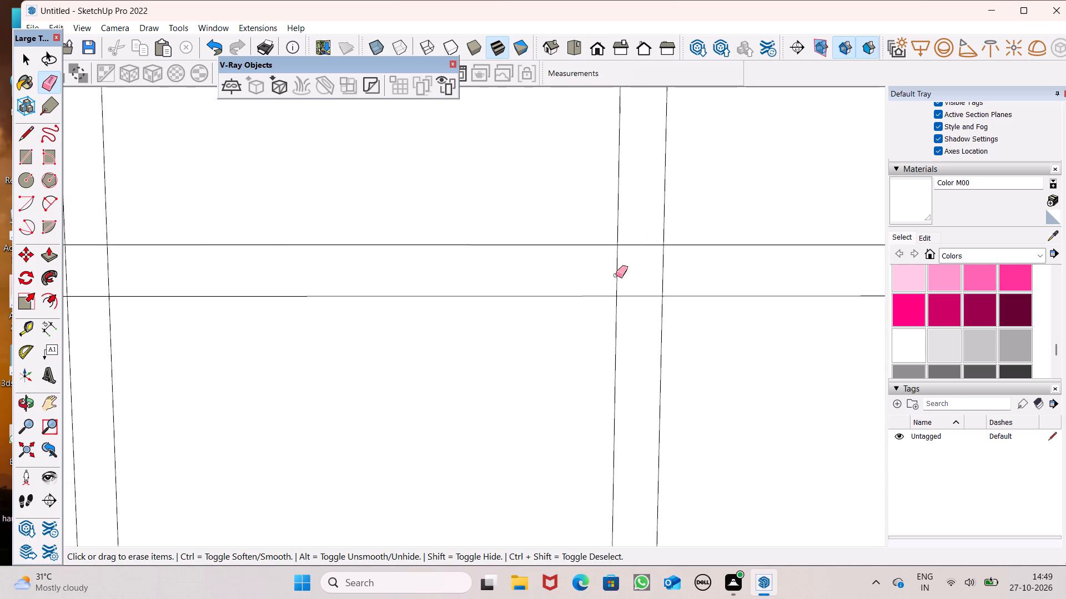
{"action": "left_click_drag", "start_coordinate": [616, 275], "coordinate": [646, 231]}
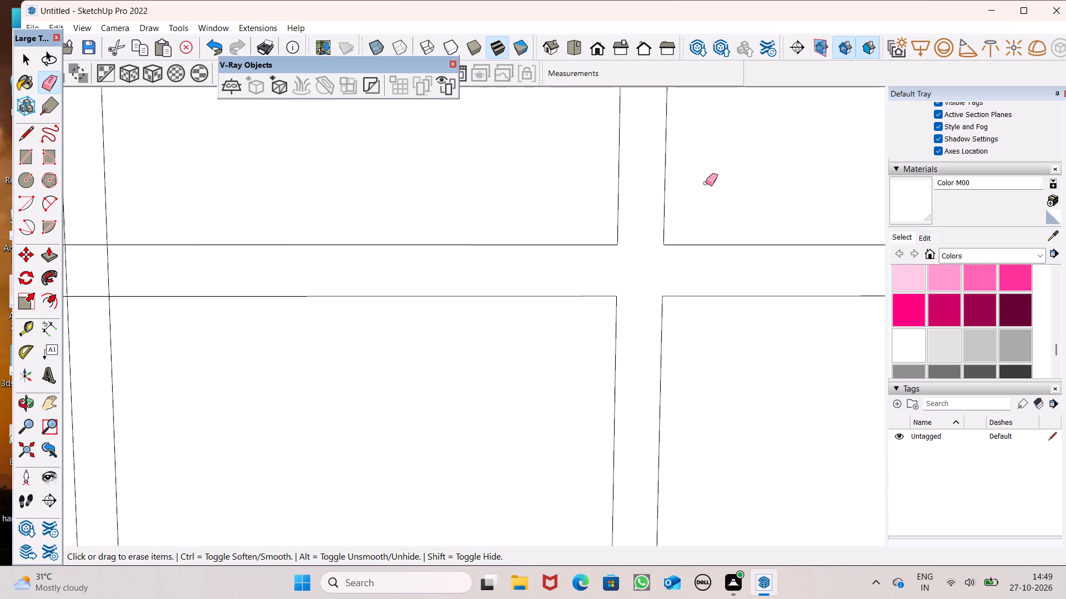
{"action": "scroll", "coordinate": [711, 190], "scroll_direction": "down", "scroll_amount": 18}
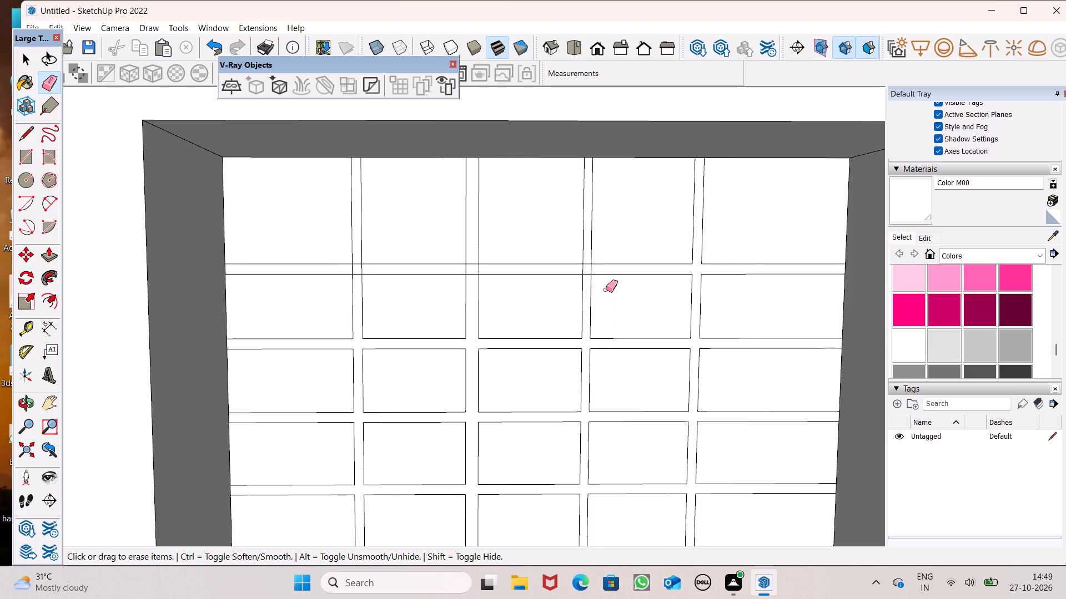
{"action": "scroll", "coordinate": [606, 290], "scroll_direction": "up", "scroll_amount": 13}
{"action": "left_click_drag", "start_coordinate": [530, 245], "coordinate": [571, 240]}
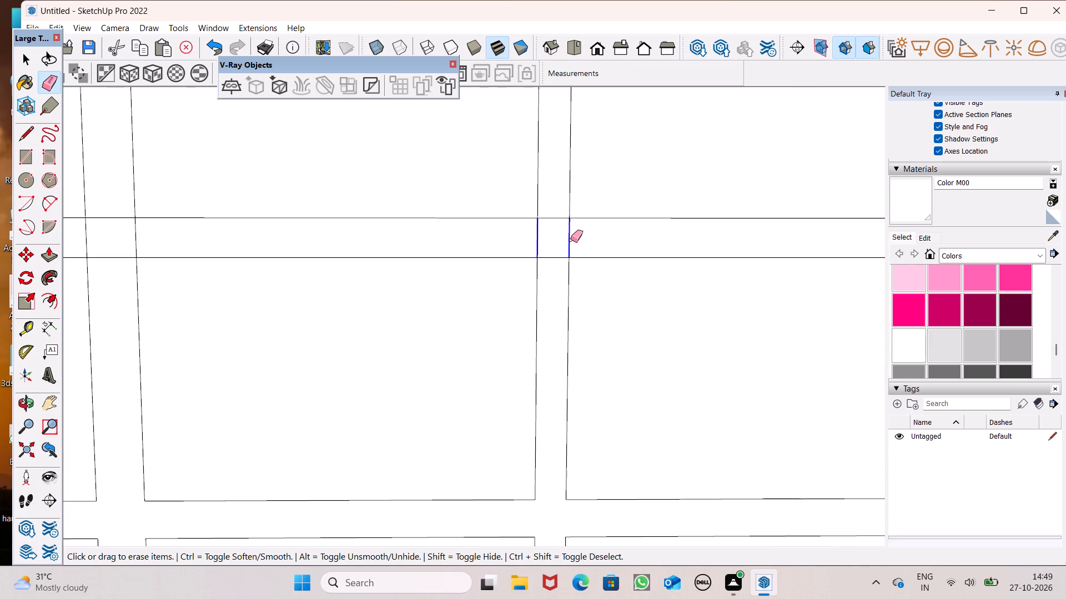
{"action": "left_click_drag", "start_coordinate": [571, 240], "coordinate": [551, 211]}
Erase the square of edges at the second vertical strip's intersection in the topmost row.
{"action": "scroll", "coordinate": [609, 184], "scroll_direction": "down", "scroll_amount": 9}
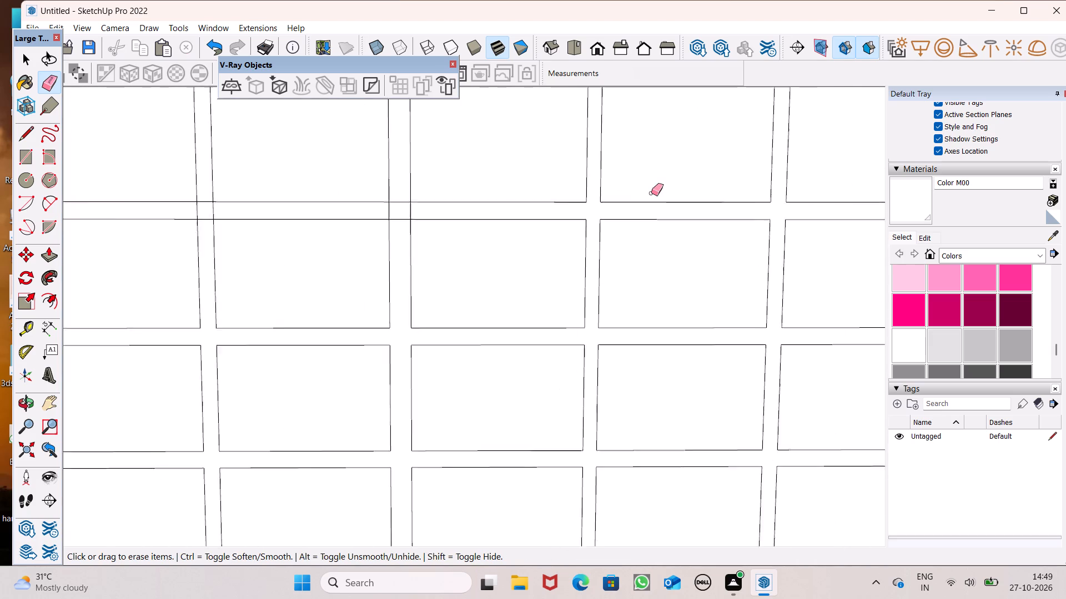
{"action": "scroll", "coordinate": [651, 193], "scroll_direction": "down", "scroll_amount": 2}
{"action": "scroll", "coordinate": [435, 182], "scroll_direction": "up", "scroll_amount": 8}
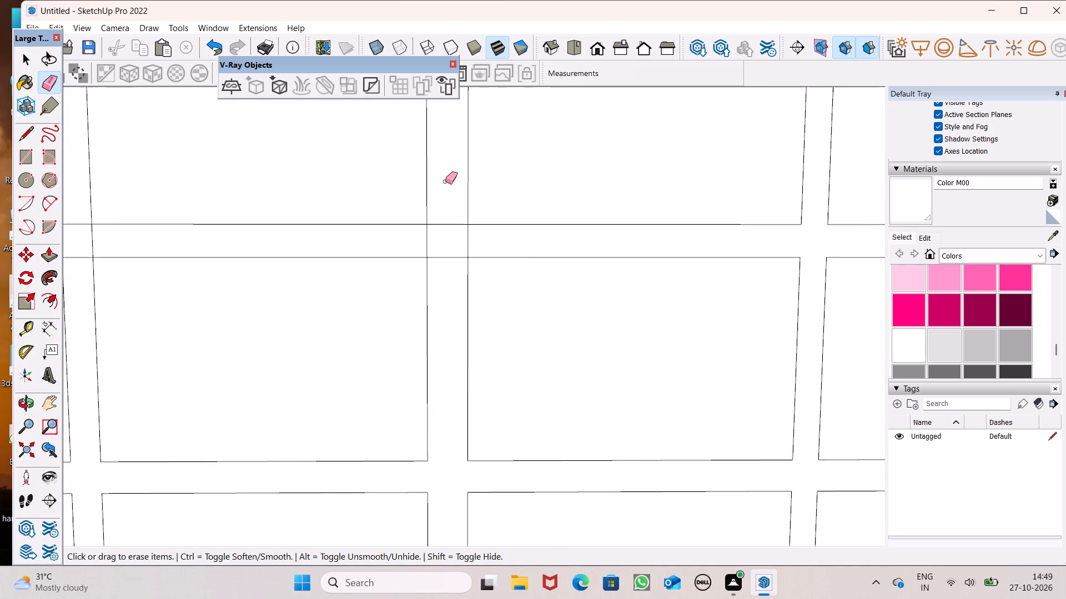
{"action": "scroll", "coordinate": [445, 181], "scroll_direction": "up", "scroll_amount": 5}
{"action": "left_click_drag", "start_coordinate": [452, 243], "coordinate": [399, 280]}
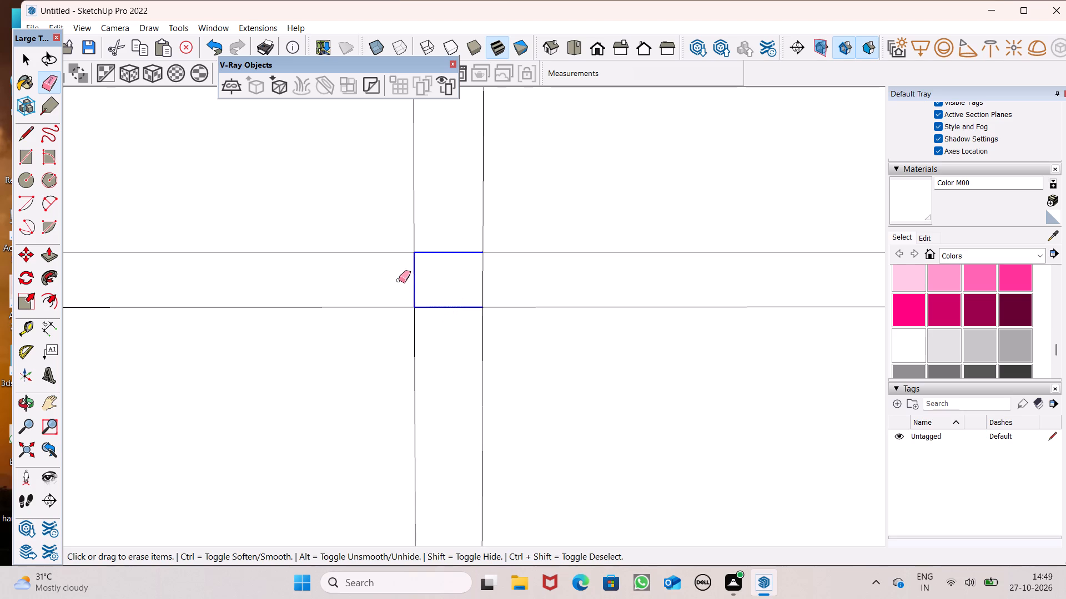
{"action": "left_click_drag", "start_coordinate": [399, 280], "coordinate": [487, 278]}
Erase the crossing edges at the first vertical strip's intersection to complete the topmost row.
{"action": "scroll", "coordinate": [561, 217], "scroll_direction": "down", "scroll_amount": 13}
{"action": "scroll", "coordinate": [626, 266], "scroll_direction": "down", "scroll_amount": 4}
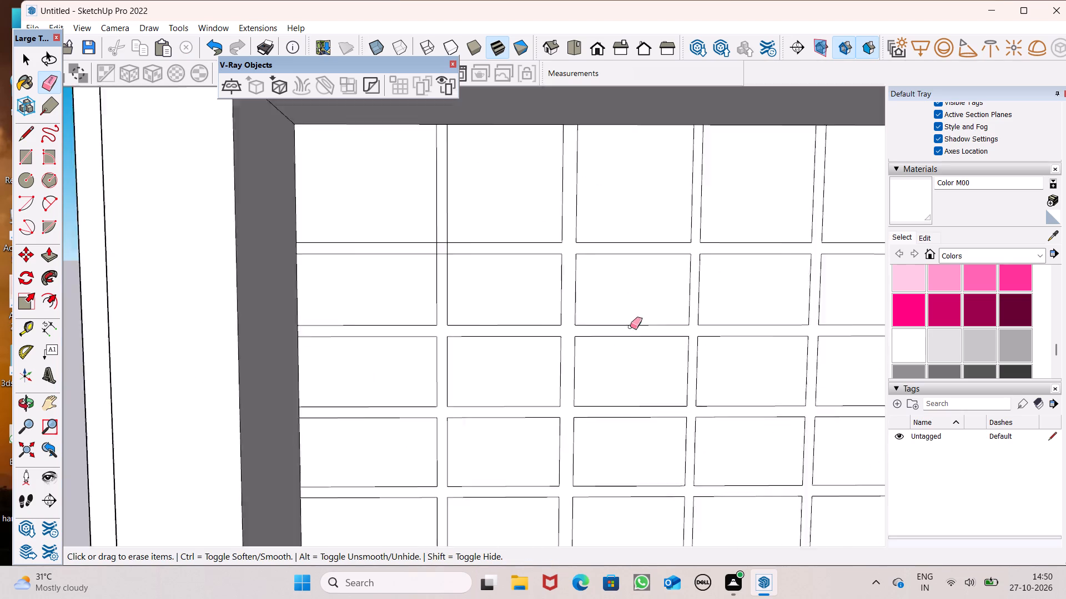
{"action": "scroll", "coordinate": [630, 327], "scroll_direction": "down", "scroll_amount": 2}
{"action": "scroll", "coordinate": [410, 236], "scroll_direction": "up", "scroll_amount": 7}
{"action": "scroll", "coordinate": [500, 268], "scroll_direction": "up", "scroll_amount": 4}
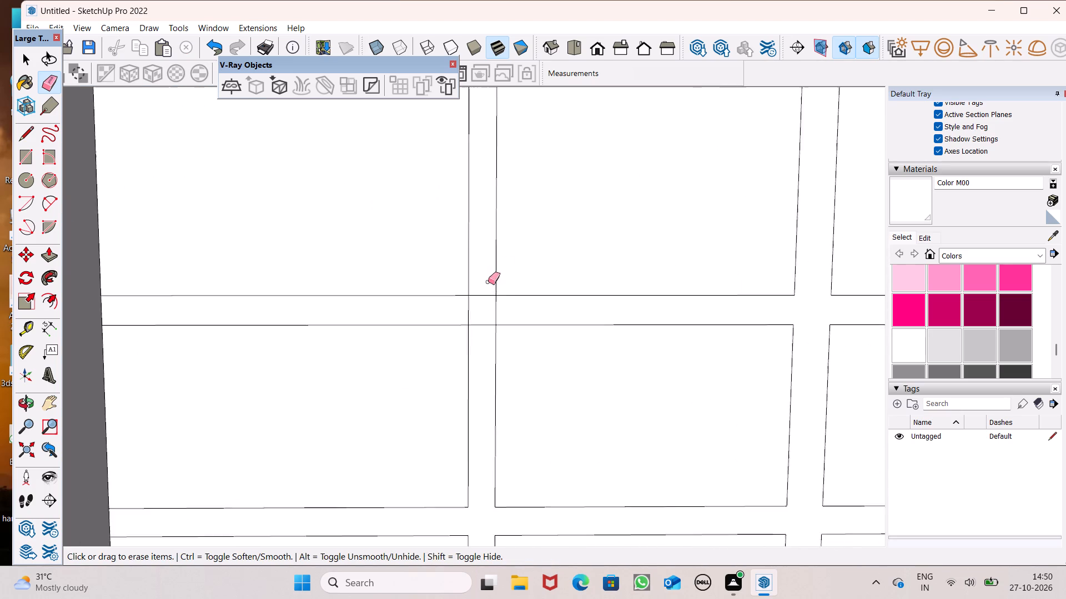
{"action": "scroll", "coordinate": [488, 282], "scroll_direction": "up", "scroll_amount": 1}
{"action": "left_click_drag", "start_coordinate": [479, 301], "coordinate": [494, 316]}
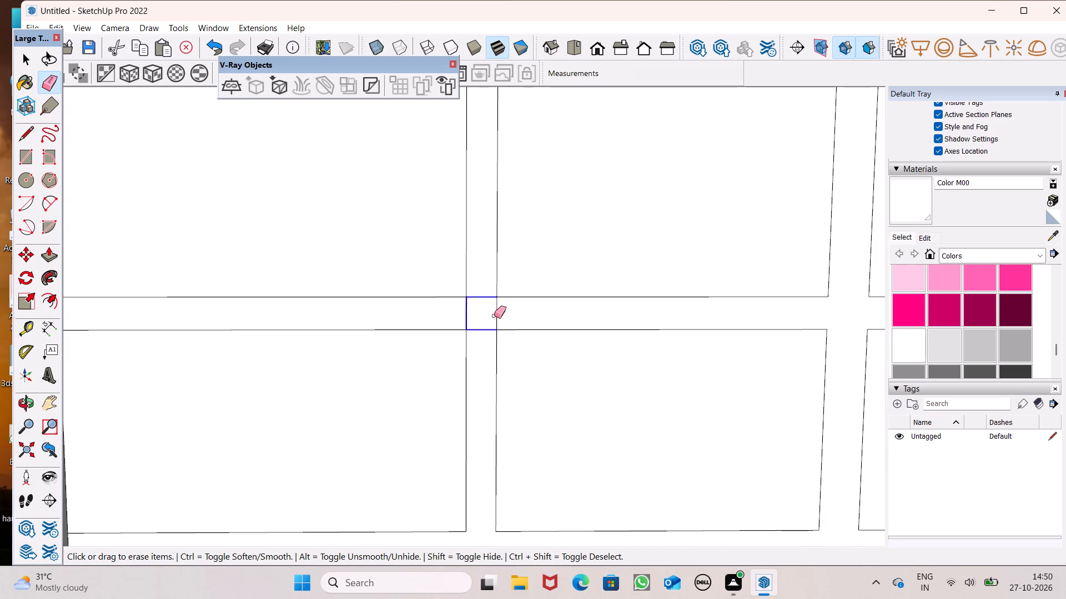
{"action": "left_click_drag", "start_coordinate": [494, 316], "coordinate": [499, 314]}
Examine the cleaned lattice panel and the whole building facade from several angles.
{"action": "scroll", "coordinate": [532, 242], "scroll_direction": "down", "scroll_amount": 20}
{"action": "scroll", "coordinate": [476, 199], "scroll_direction": "down", "scroll_amount": 6}
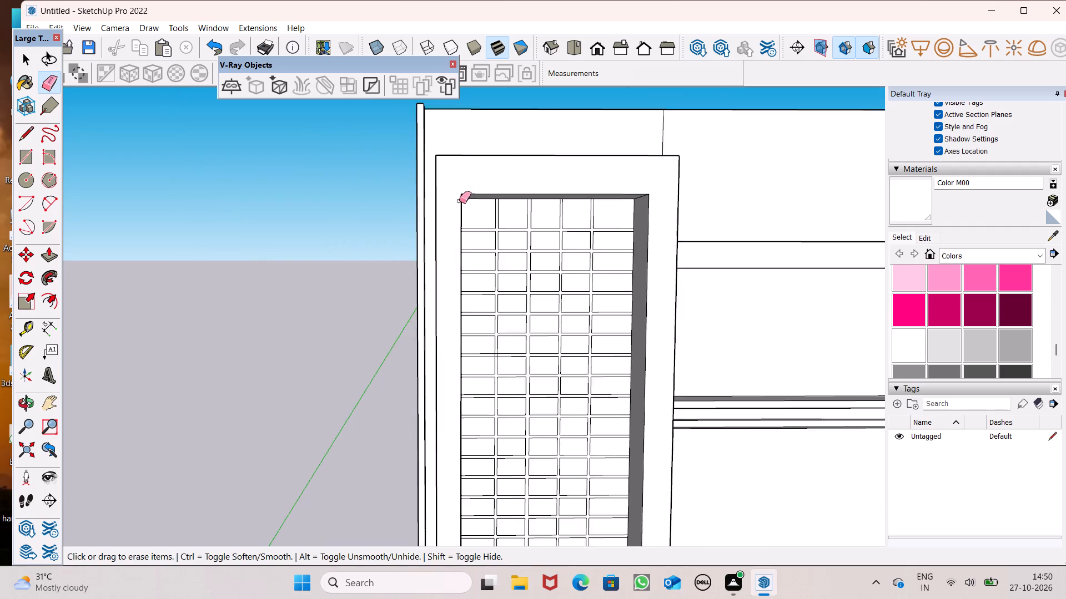
{"action": "scroll", "coordinate": [459, 201], "scroll_direction": "down", "scroll_amount": 7}
{"action": "scroll", "coordinate": [334, 230], "scroll_direction": "down", "scroll_amount": 7}
{"action": "scroll", "coordinate": [416, 340], "scroll_direction": "up", "scroll_amount": 1}
{"action": "middle_click_drag", "start_coordinate": [416, 340], "coordinate": [207, 399]}
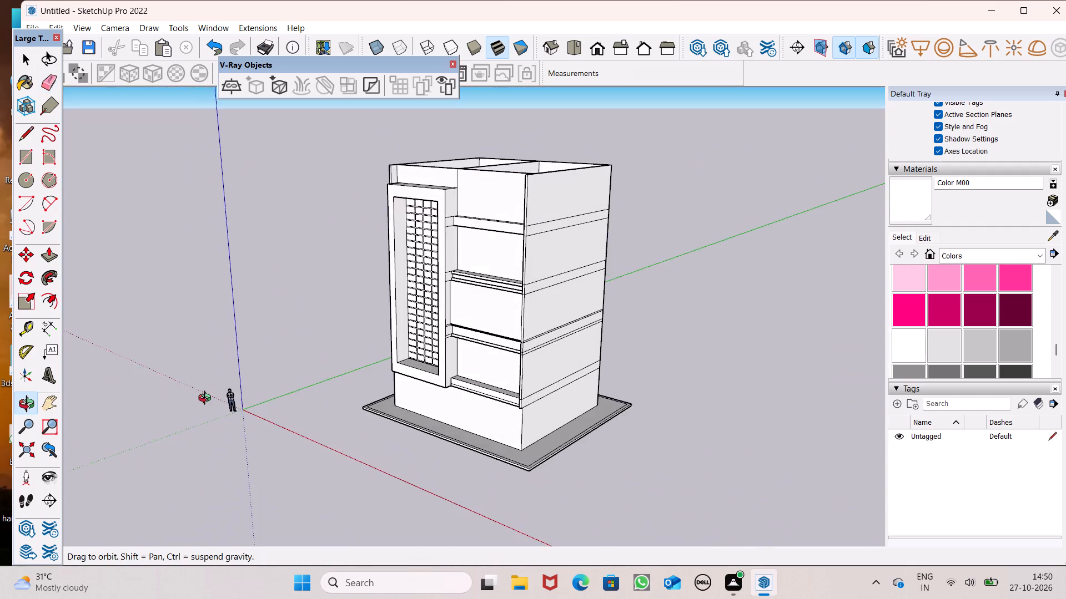
{"action": "middle_click_drag", "start_coordinate": [207, 399], "coordinate": [396, 413]}
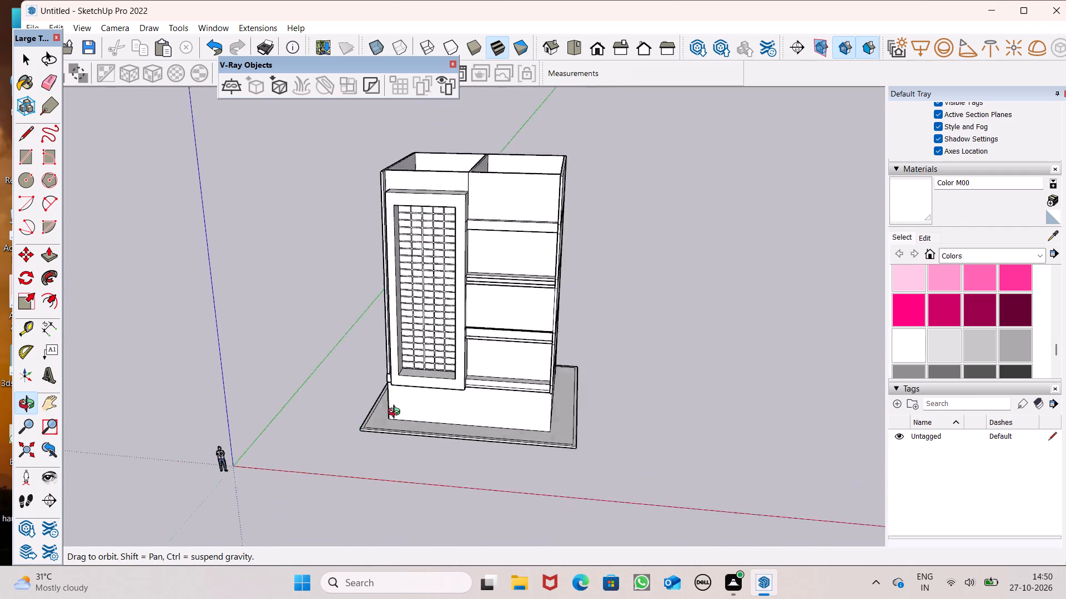
{"action": "middle_click_drag", "start_coordinate": [396, 413], "coordinate": [369, 409]}
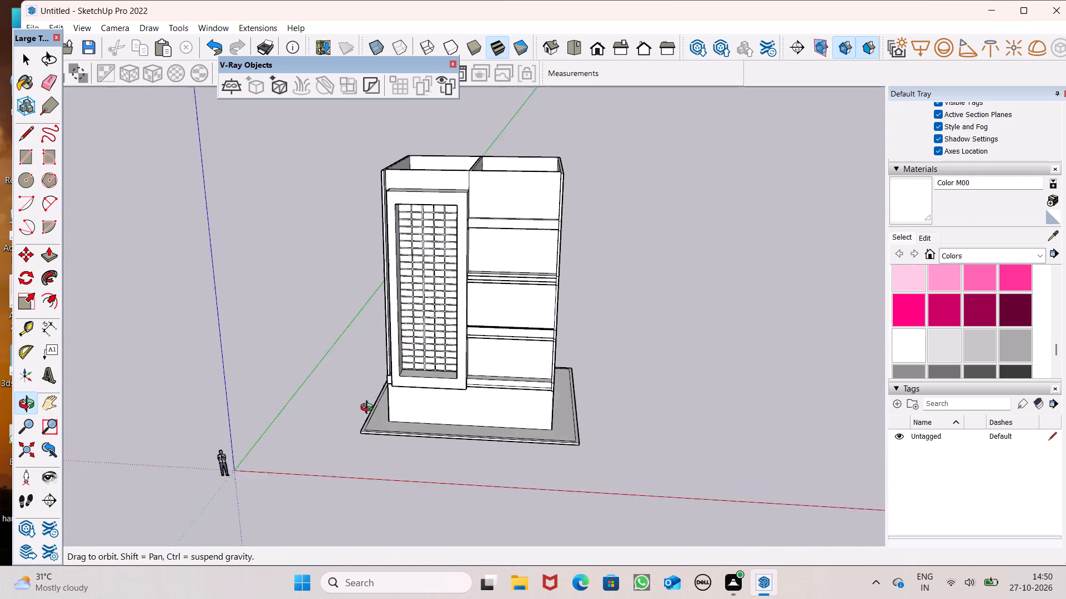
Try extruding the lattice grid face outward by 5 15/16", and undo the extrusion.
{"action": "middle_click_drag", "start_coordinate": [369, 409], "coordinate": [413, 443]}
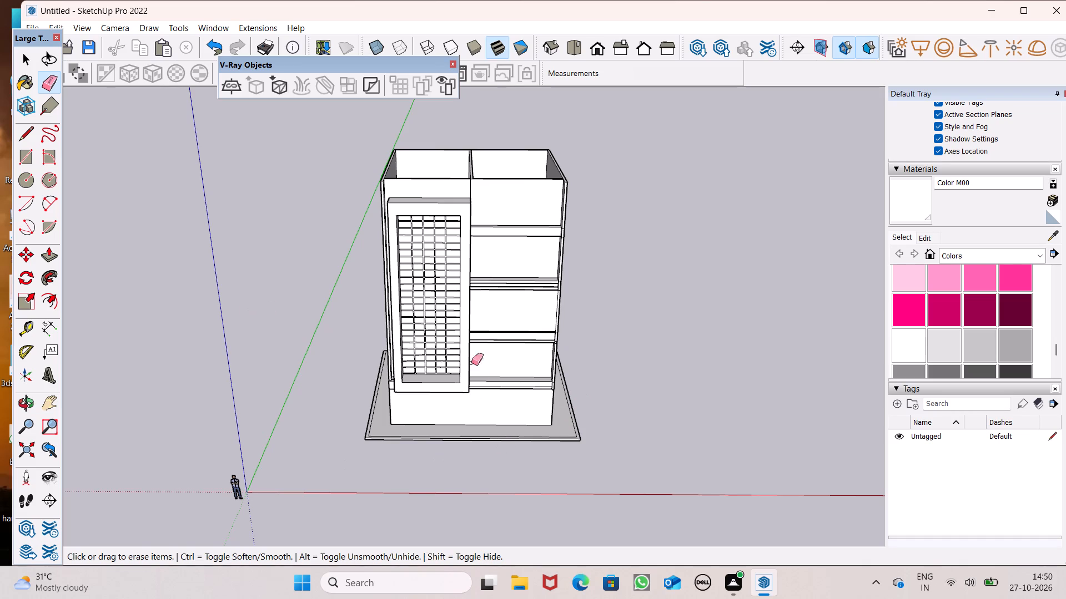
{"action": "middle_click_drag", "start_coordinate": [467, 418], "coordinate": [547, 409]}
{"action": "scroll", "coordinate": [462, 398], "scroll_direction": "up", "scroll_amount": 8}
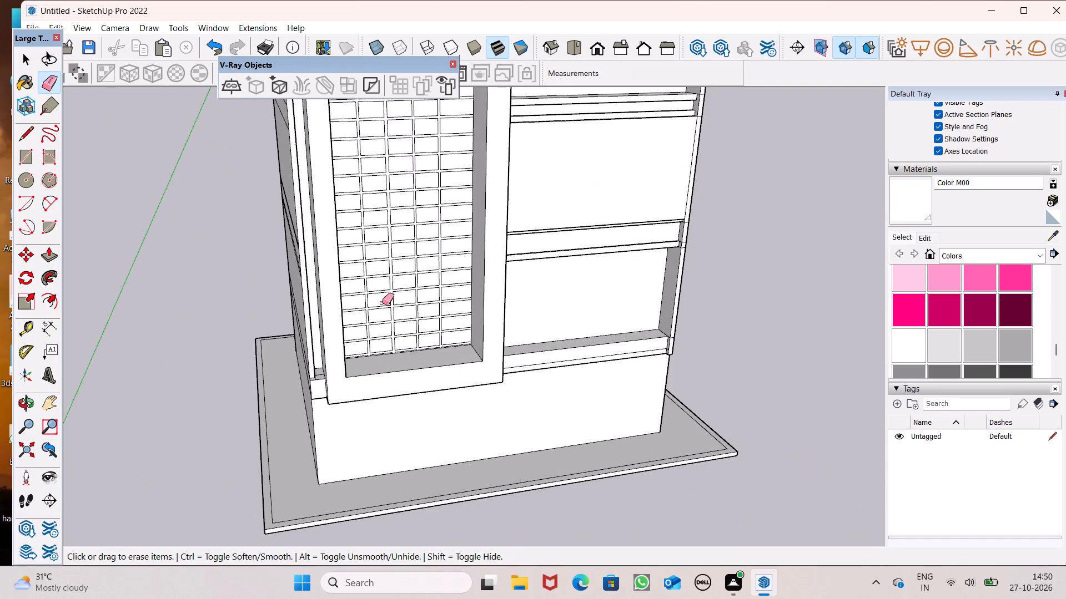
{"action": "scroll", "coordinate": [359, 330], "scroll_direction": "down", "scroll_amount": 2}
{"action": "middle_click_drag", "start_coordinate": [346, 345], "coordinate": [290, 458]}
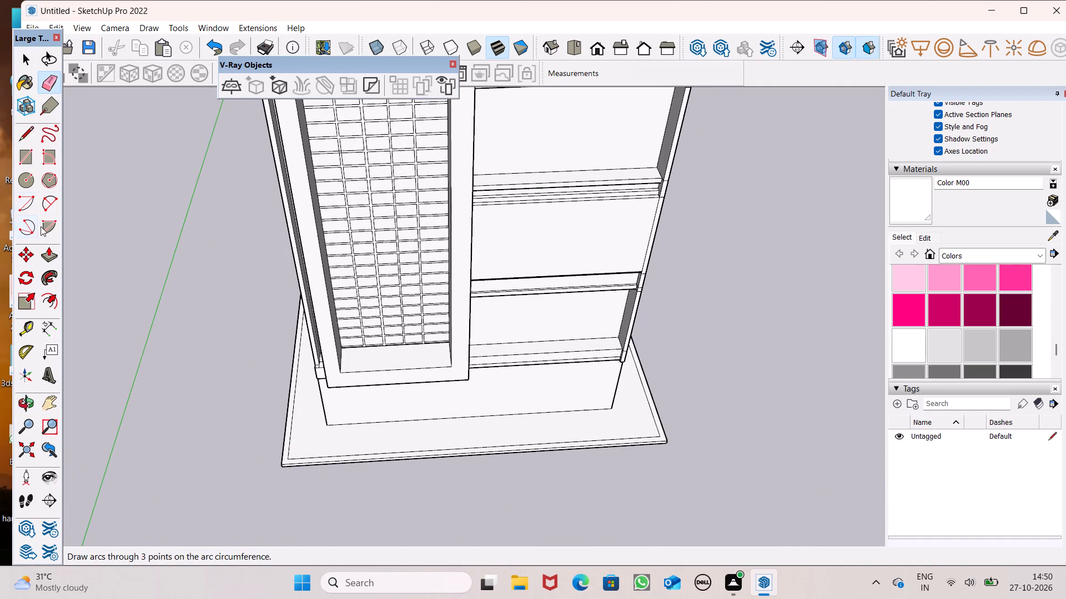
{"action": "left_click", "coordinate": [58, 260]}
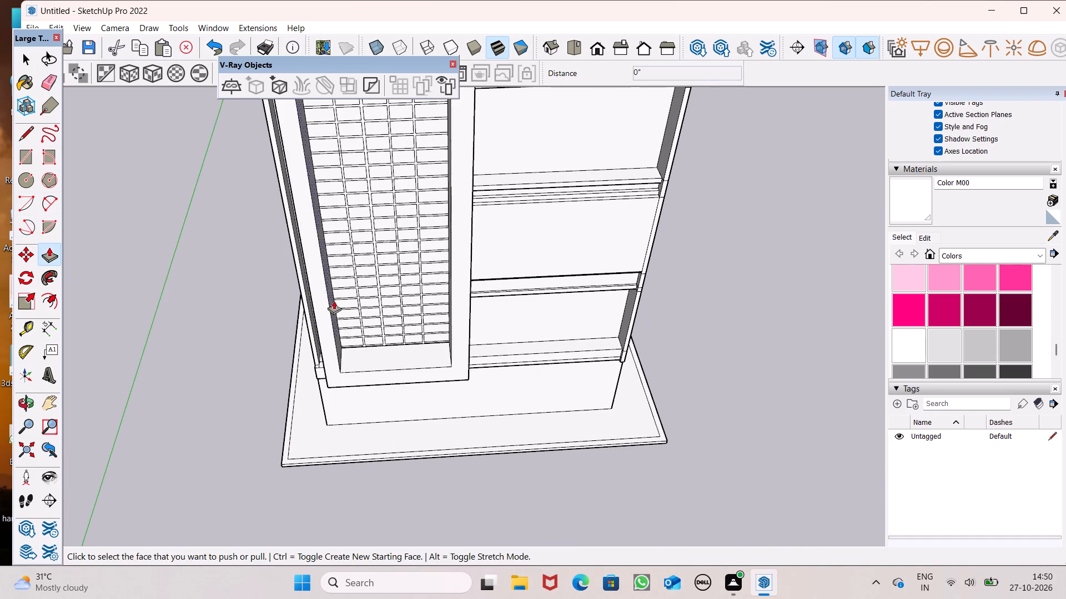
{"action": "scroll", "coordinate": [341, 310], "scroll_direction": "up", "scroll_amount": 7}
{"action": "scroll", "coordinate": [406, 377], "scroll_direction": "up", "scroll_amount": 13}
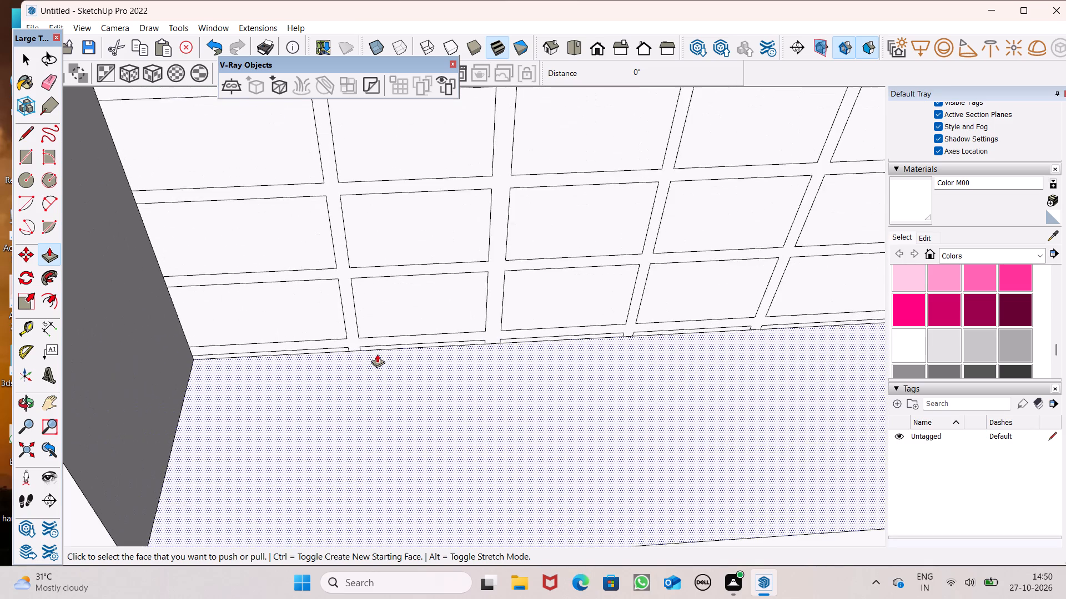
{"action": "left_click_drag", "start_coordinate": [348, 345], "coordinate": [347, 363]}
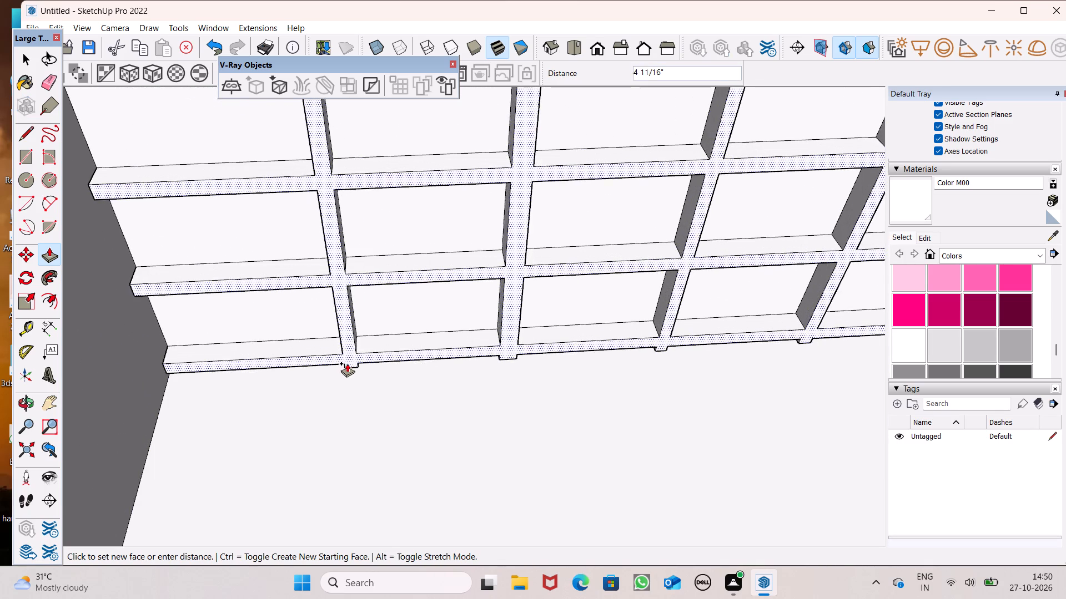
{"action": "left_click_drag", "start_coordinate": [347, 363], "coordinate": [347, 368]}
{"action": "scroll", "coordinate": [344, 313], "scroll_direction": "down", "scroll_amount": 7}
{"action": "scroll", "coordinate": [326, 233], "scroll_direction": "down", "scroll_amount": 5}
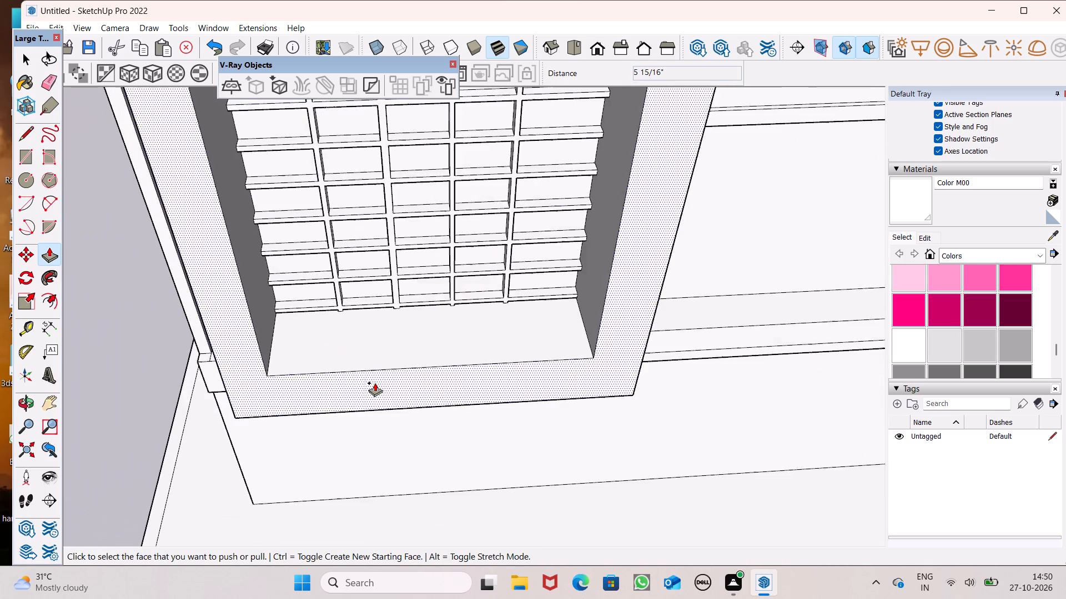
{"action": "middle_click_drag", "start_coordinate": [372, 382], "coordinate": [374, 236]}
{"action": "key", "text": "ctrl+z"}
Paint the lattice grid face with the Wood OSB material from the Wood collection.
{"action": "scroll", "coordinate": [403, 377], "scroll_direction": "down", "scroll_amount": 6}
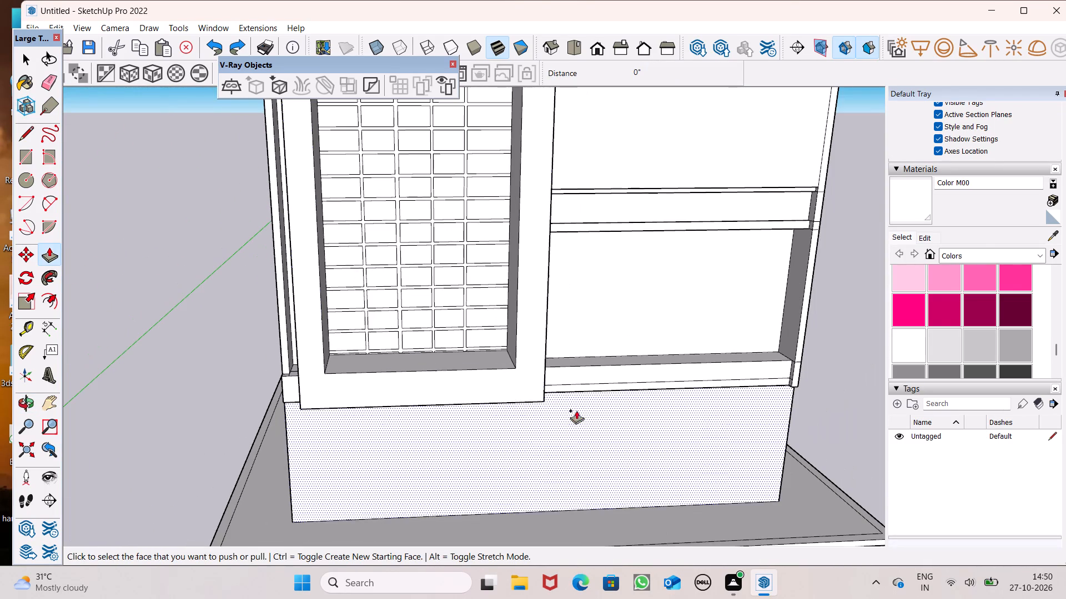
{"action": "left_click", "coordinate": [979, 260]}
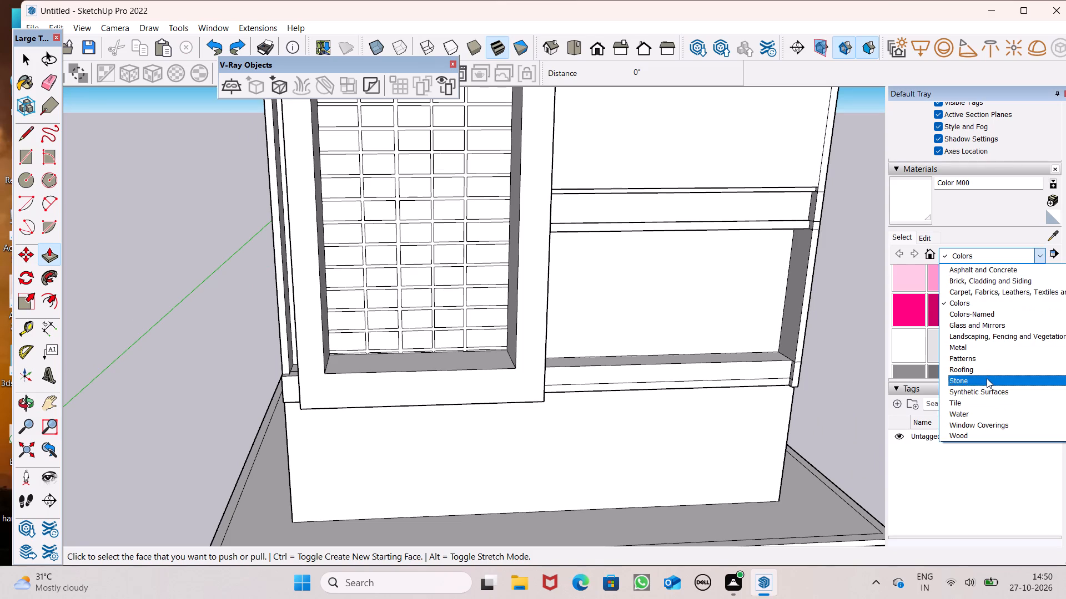
{"action": "left_click", "coordinate": [984, 435]}
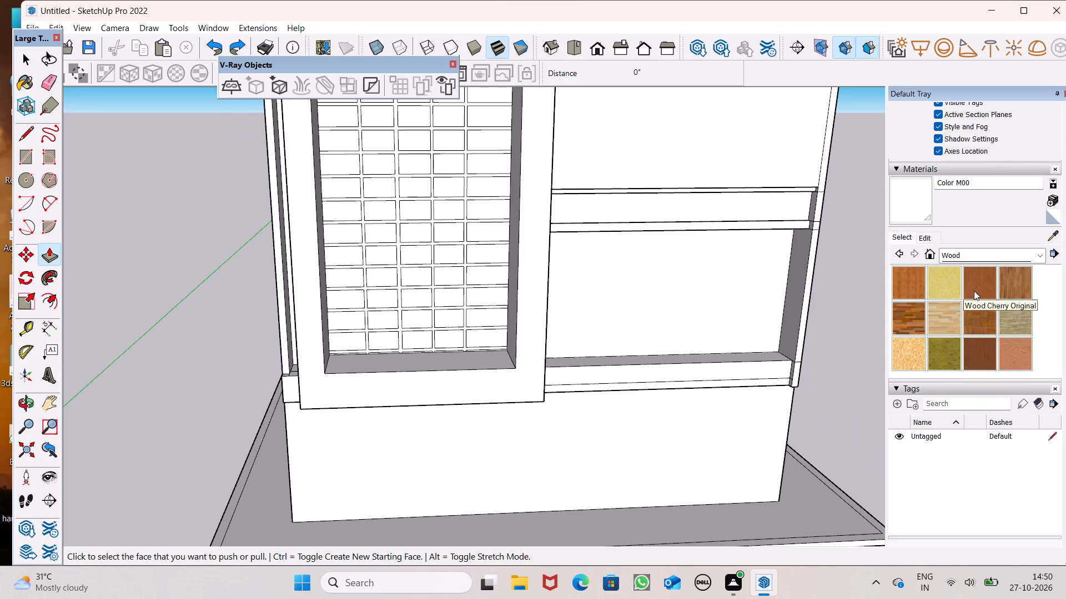
{"action": "left_click", "coordinate": [905, 362]}
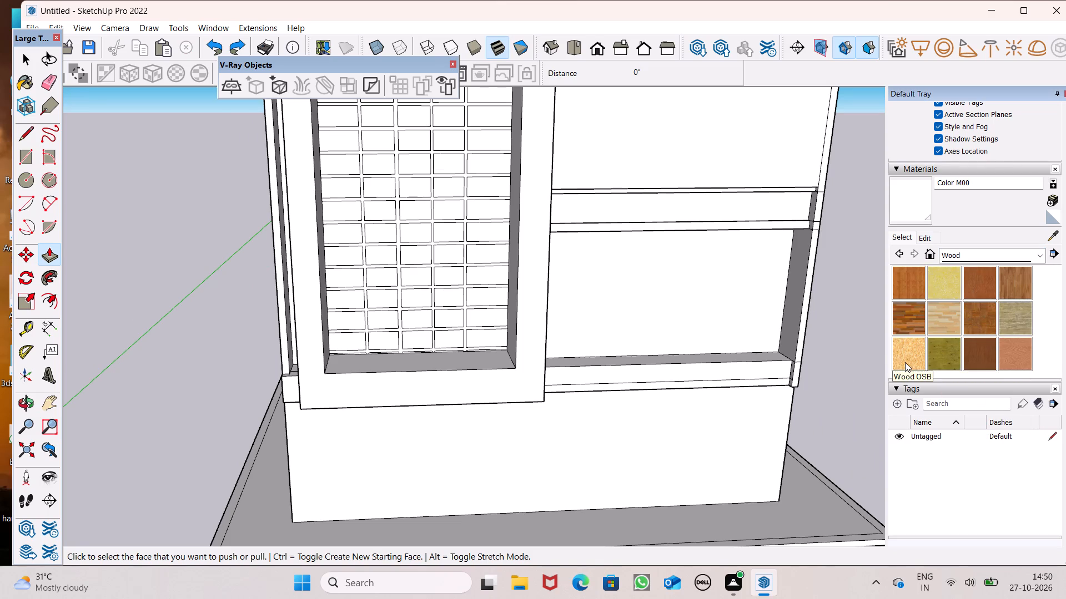
{"action": "scroll", "coordinate": [423, 367], "scroll_direction": "up", "scroll_amount": 14}
{"action": "scroll", "coordinate": [379, 344], "scroll_direction": "up", "scroll_amount": 6}
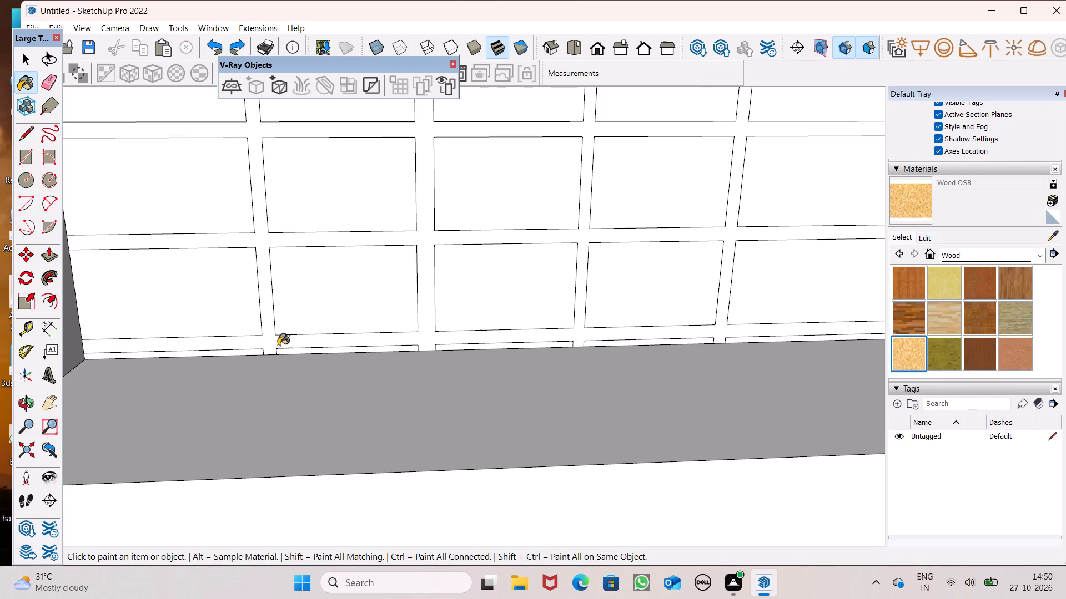
{"action": "left_click", "coordinate": [270, 341]}
{"action": "scroll", "coordinate": [334, 410], "scroll_direction": "down", "scroll_amount": 7}
{"action": "scroll", "coordinate": [438, 390], "scroll_direction": "down", "scroll_amount": 5}
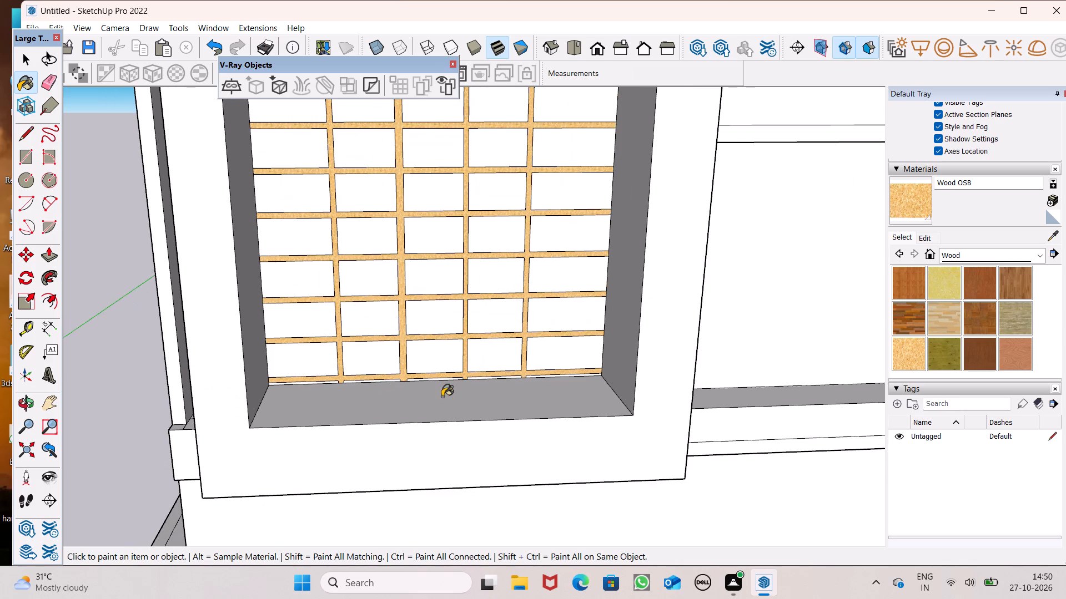
{"action": "scroll", "coordinate": [442, 397], "scroll_direction": "down", "scroll_amount": 2}
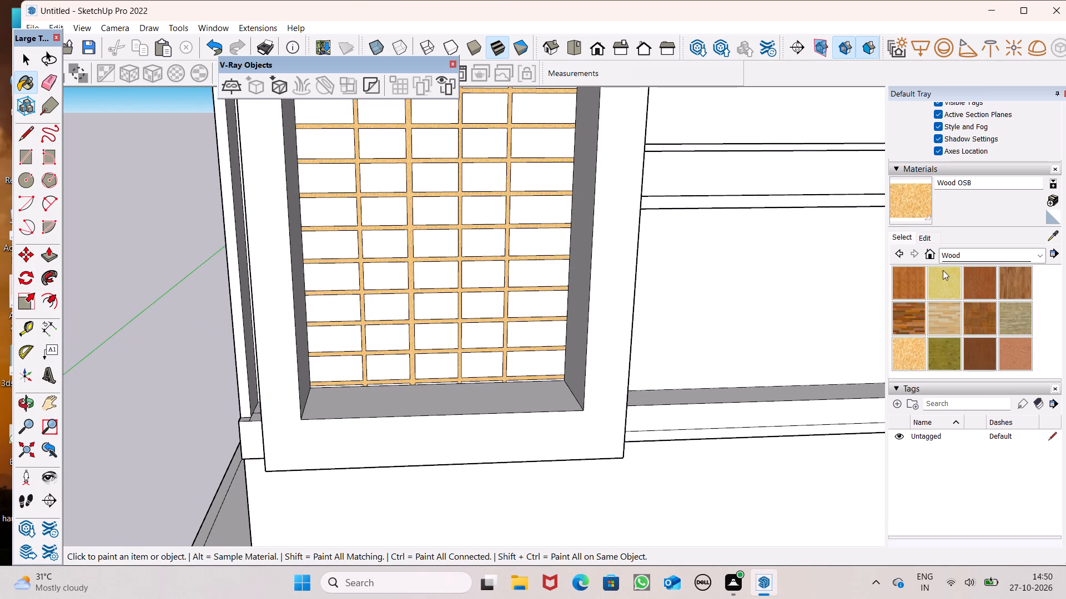
Recolour the Wood OSB material to a deeper orange with RGB values 240, 151, 74.
{"action": "left_click", "coordinate": [921, 237]}
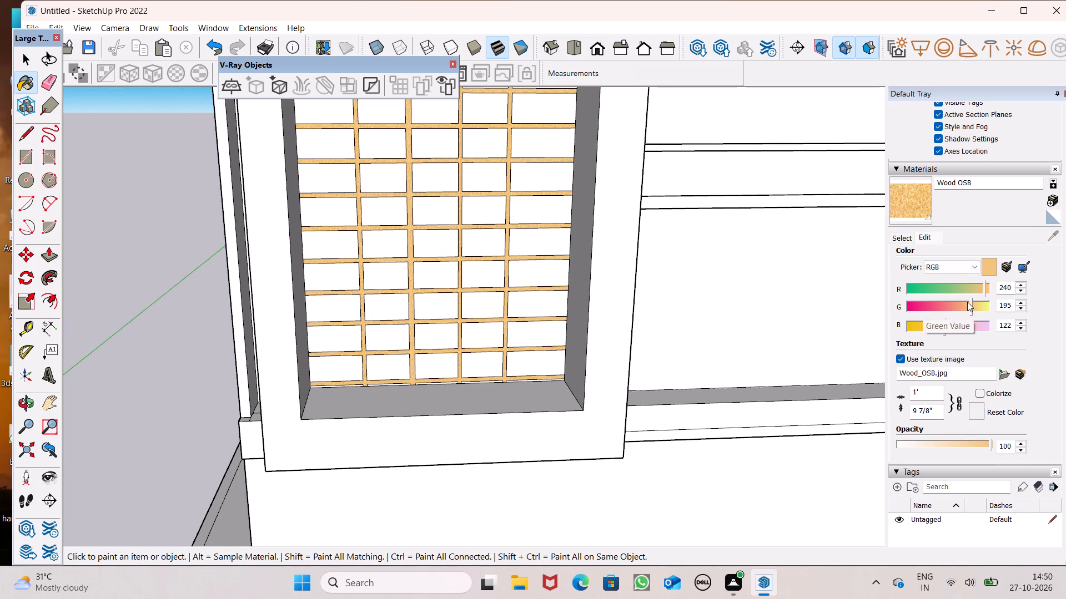
{"action": "left_click_drag", "start_coordinate": [967, 301], "coordinate": [961, 305]}
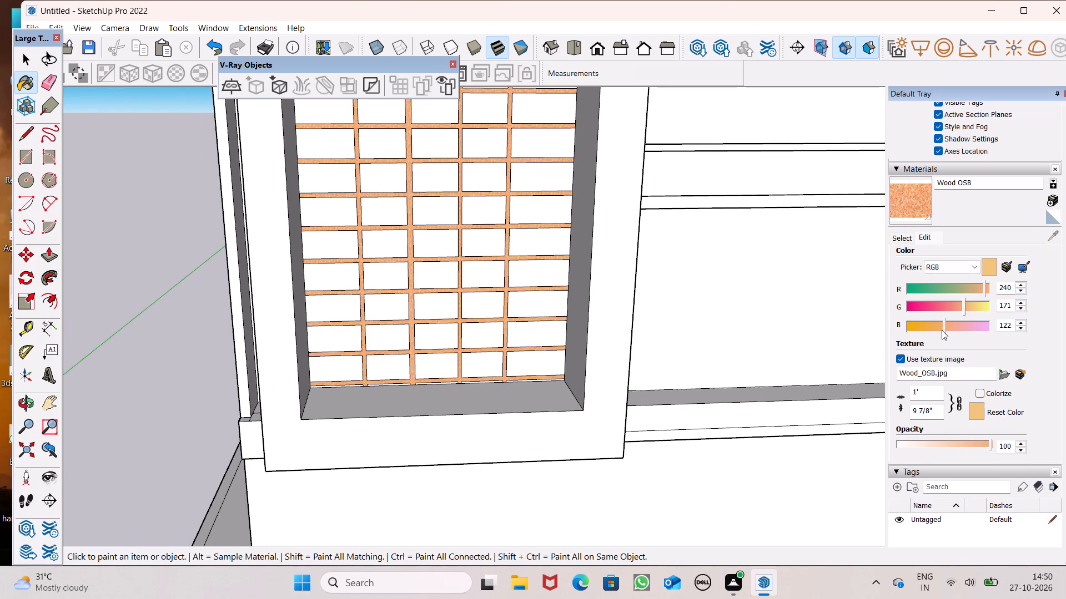
{"action": "left_click", "coordinate": [942, 330]}
{"action": "left_click_drag", "start_coordinate": [944, 302], "coordinate": [940, 304]}
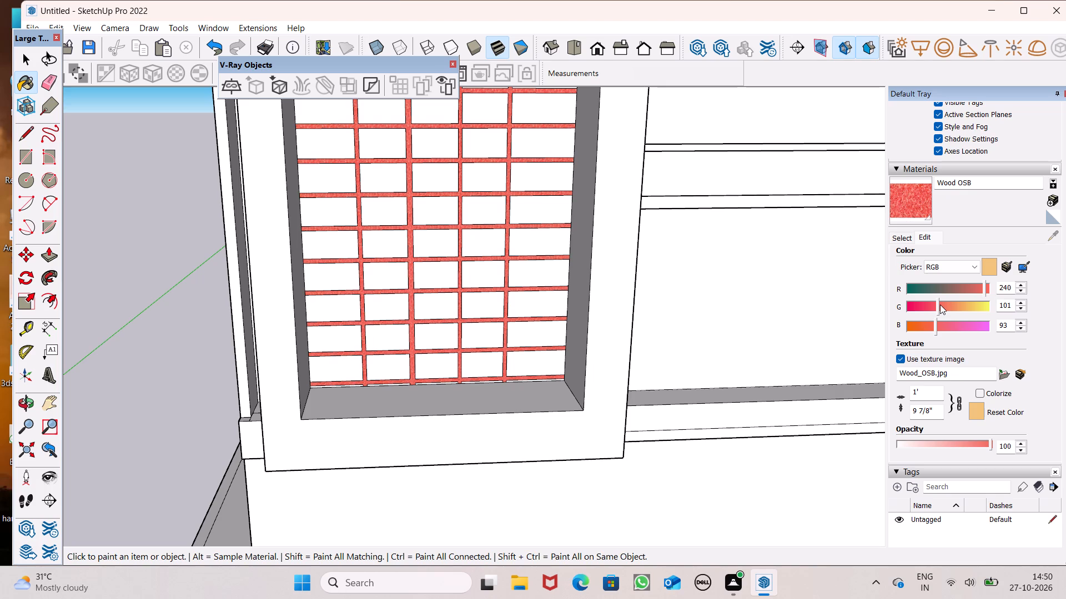
{"action": "left_click_drag", "start_coordinate": [940, 304], "coordinate": [955, 301]}
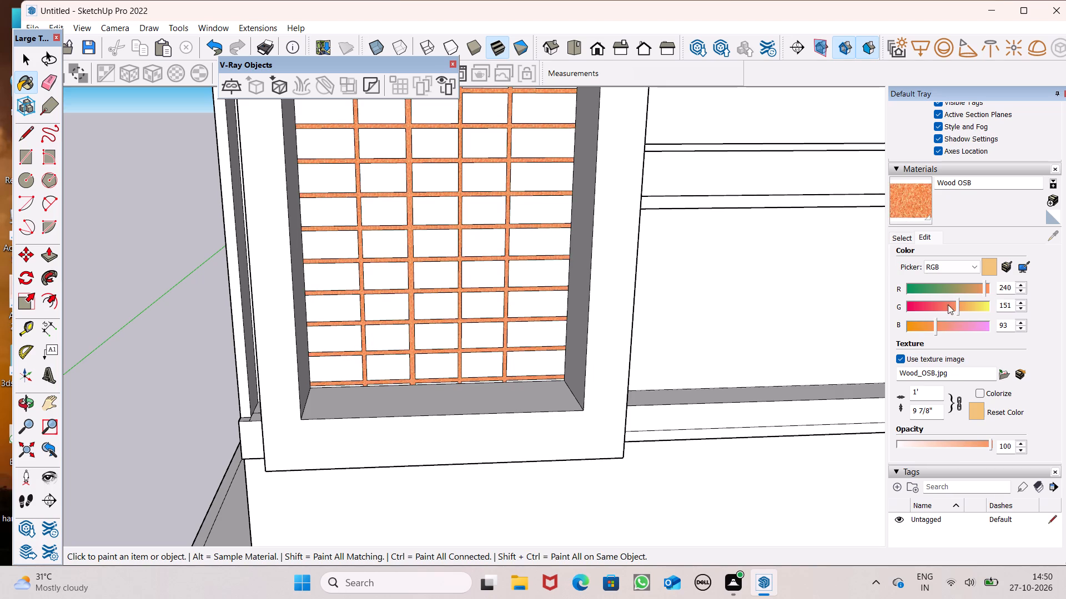
{"action": "left_click", "coordinate": [933, 327]}
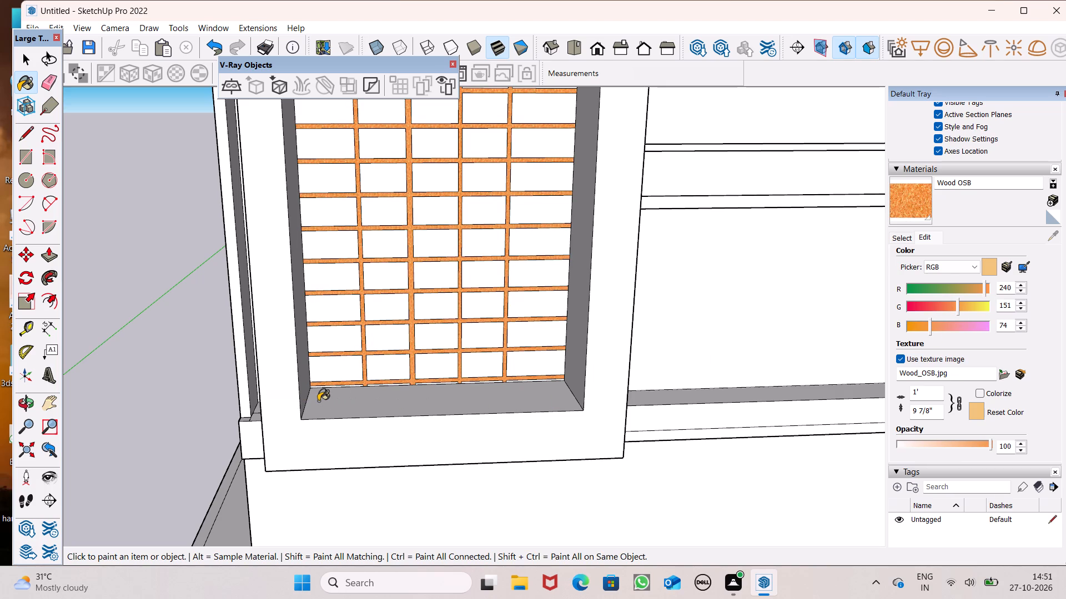
{"action": "key", "text": "space"}
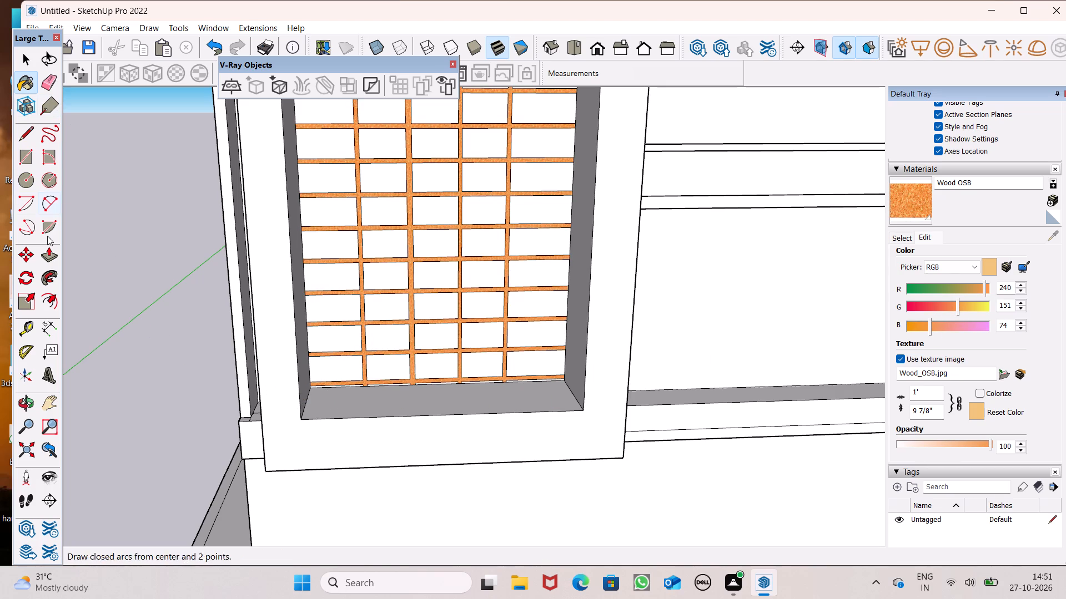
Push/Pull the wood-painted lattice grid outward by 8" from the recessed panel.
{"action": "left_click", "coordinate": [47, 259]}
{"action": "scroll", "coordinate": [342, 426], "scroll_direction": "up", "scroll_amount": 6}
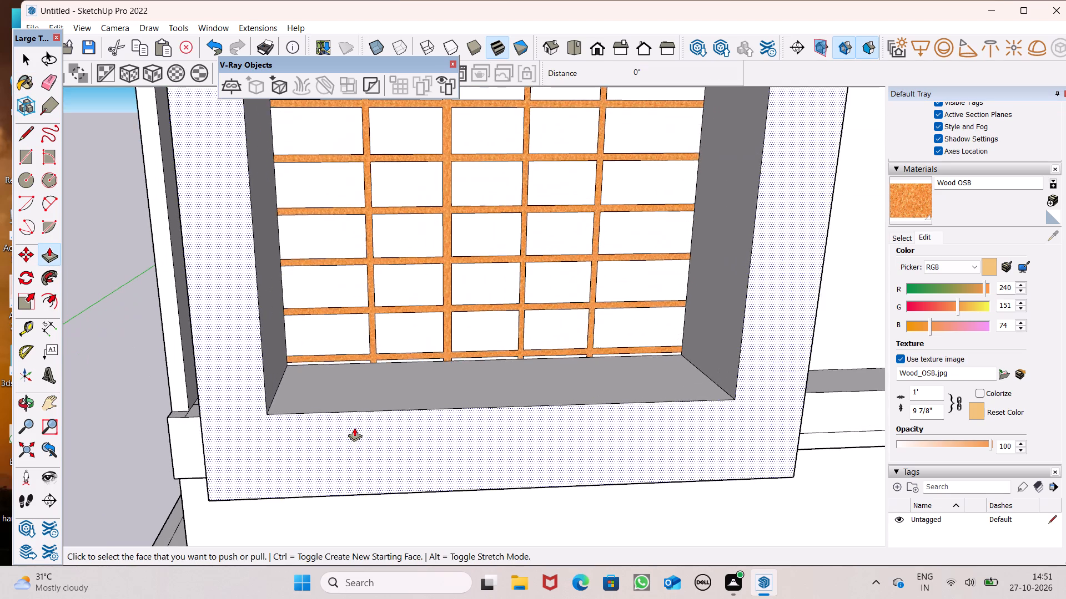
{"action": "scroll", "coordinate": [424, 351], "scroll_direction": "up", "scroll_amount": 1}
{"action": "scroll", "coordinate": [424, 351], "scroll_direction": "down", "scroll_amount": 3}
{"action": "middle_click_drag", "start_coordinate": [426, 365], "coordinate": [430, 422]}
{"action": "scroll", "coordinate": [430, 422], "scroll_direction": "up", "scroll_amount": 7}
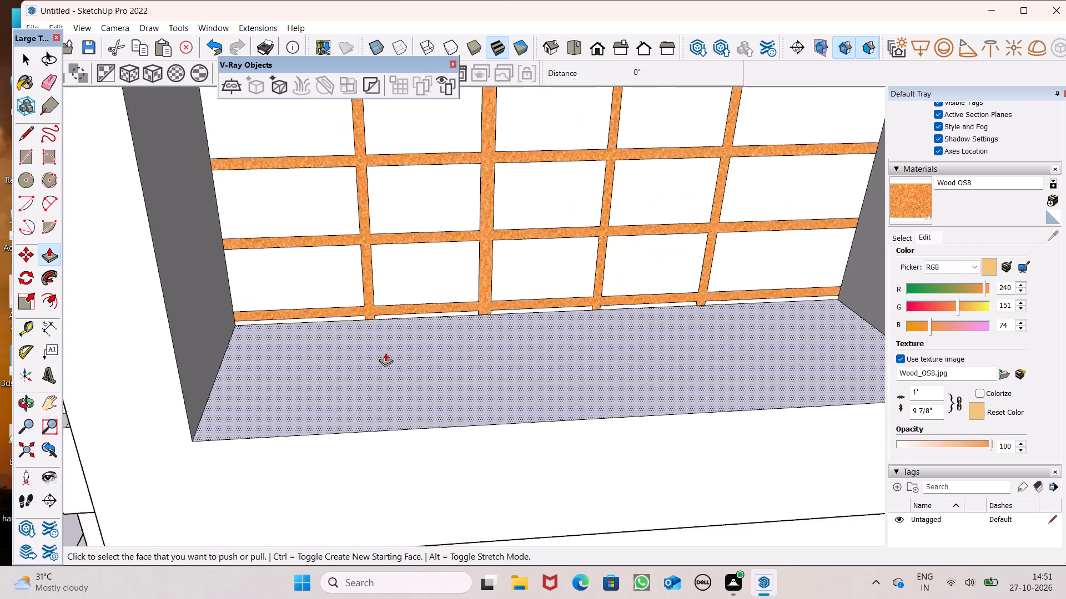
{"action": "scroll", "coordinate": [385, 353], "scroll_direction": "up", "scroll_amount": 1}
{"action": "scroll", "coordinate": [370, 280], "scroll_direction": "up", "scroll_amount": 5}
{"action": "left_click_drag", "start_coordinate": [359, 309], "coordinate": [362, 340]}
{"action": "scroll", "coordinate": [347, 294], "scroll_direction": "down", "scroll_amount": 13}
{"action": "middle_click_drag", "start_coordinate": [368, 331], "coordinate": [284, 271]}
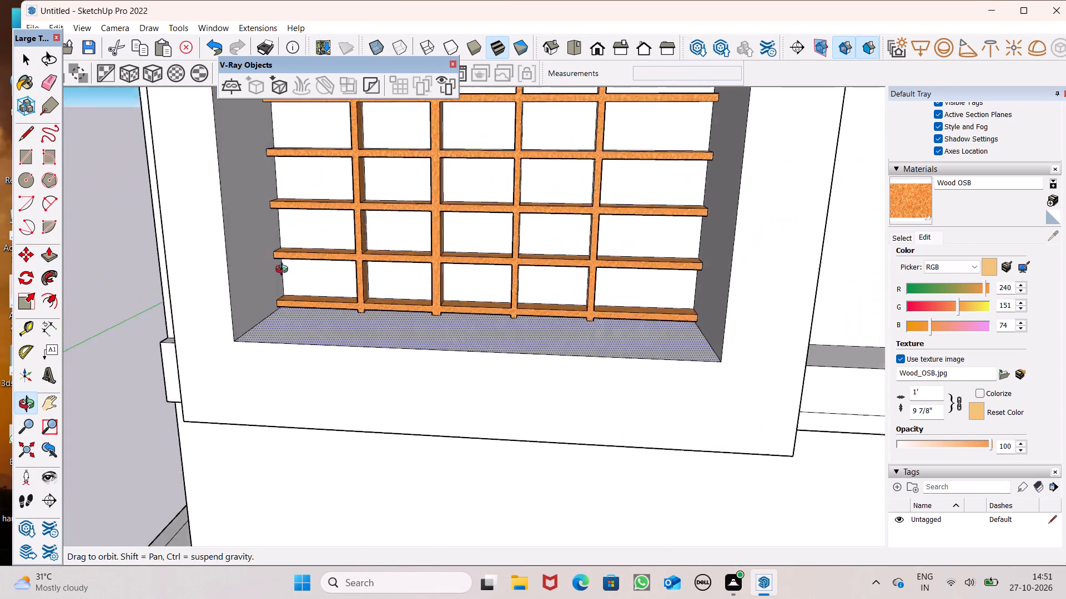
{"action": "middle_click_drag", "start_coordinate": [284, 271], "coordinate": [366, 206]}
{"action": "scroll", "coordinate": [364, 230], "scroll_direction": "down", "scroll_amount": 16}
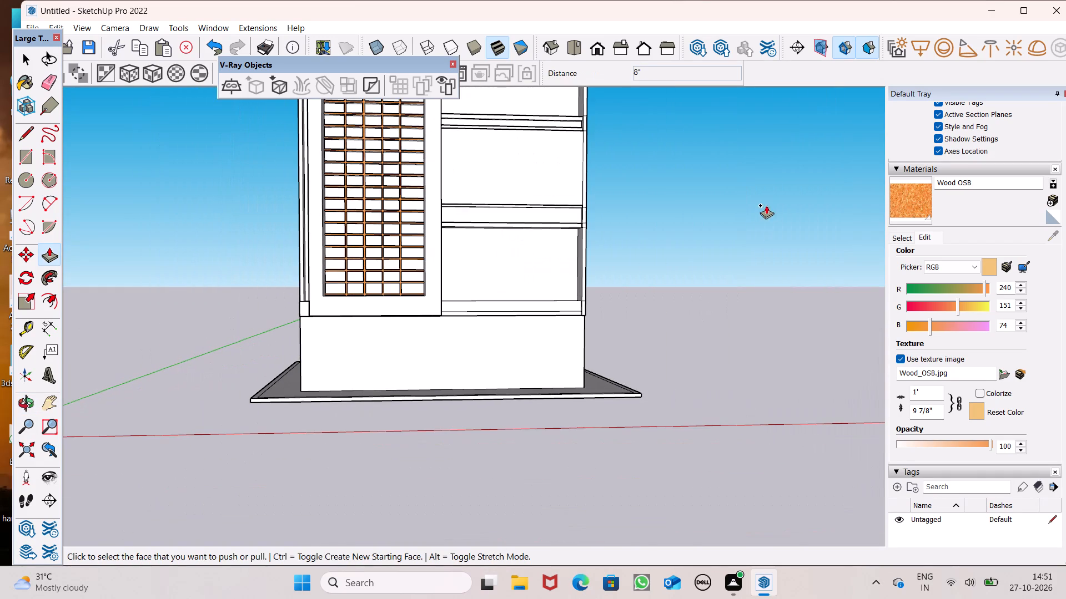
Paint the unpainted horizontal strip segment and its adjoining crossing square with the recoloured Wood OSB material.
{"action": "left_click", "coordinate": [919, 211]}
{"action": "scroll", "coordinate": [234, 124], "scroll_direction": "up", "scroll_amount": 7}
{"action": "scroll", "coordinate": [404, 351], "scroll_direction": "down", "scroll_amount": 6}
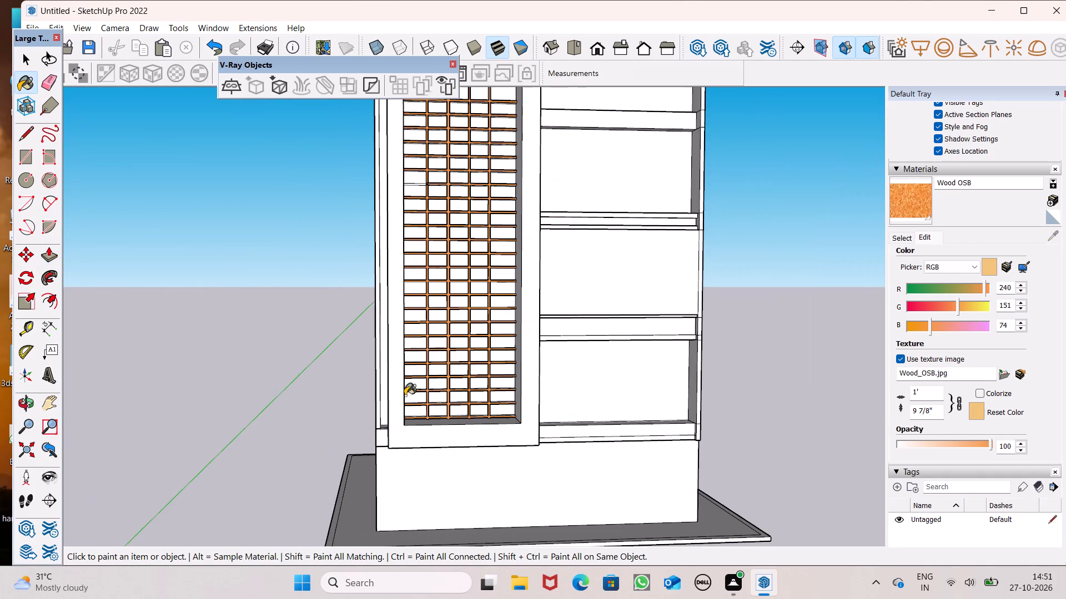
{"action": "scroll", "coordinate": [454, 293], "scroll_direction": "down", "scroll_amount": 7}
{"action": "scroll", "coordinate": [448, 243], "scroll_direction": "up", "scroll_amount": 14}
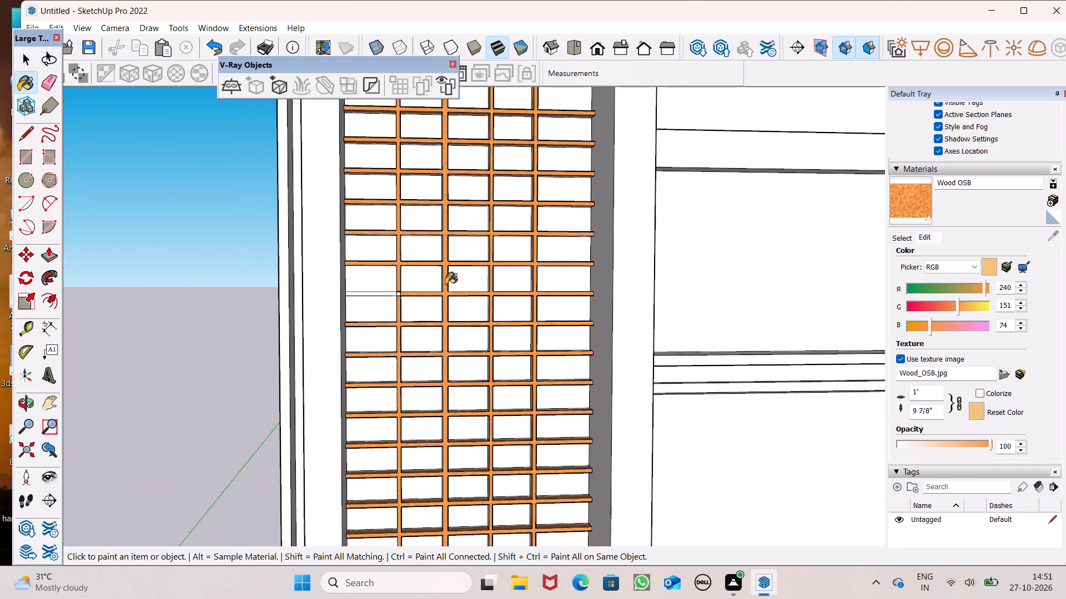
{"action": "middle_click_drag", "start_coordinate": [444, 300], "coordinate": [436, 352]}
{"action": "scroll", "coordinate": [388, 353], "scroll_direction": "up", "scroll_amount": 7}
{"action": "middle_click_drag", "start_coordinate": [399, 340], "coordinate": [451, 292]}
{"action": "scroll", "coordinate": [415, 327], "scroll_direction": "up", "scroll_amount": 1}
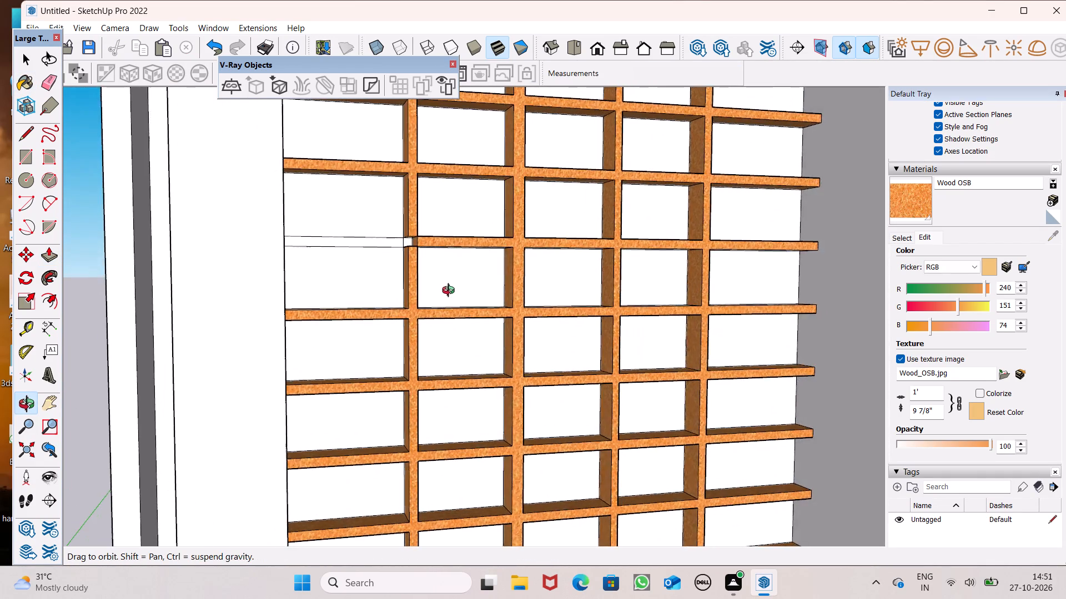
{"action": "middle_click_drag", "start_coordinate": [451, 292], "coordinate": [414, 351]}
{"action": "scroll", "coordinate": [368, 291], "scroll_direction": "up", "scroll_amount": 4}
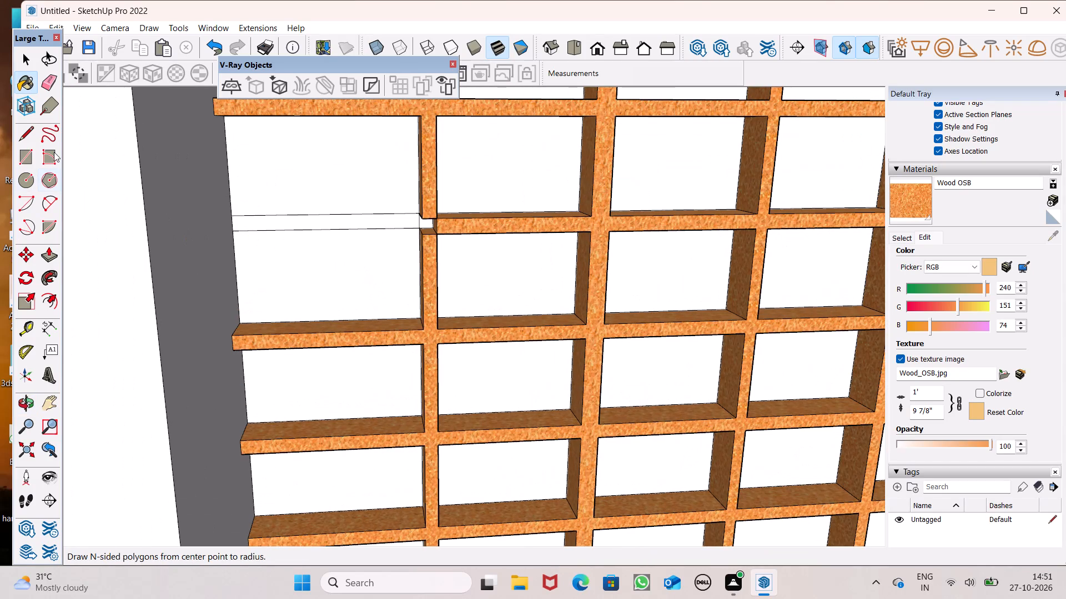
{"action": "scroll", "coordinate": [398, 274], "scroll_direction": "up", "scroll_amount": 3}
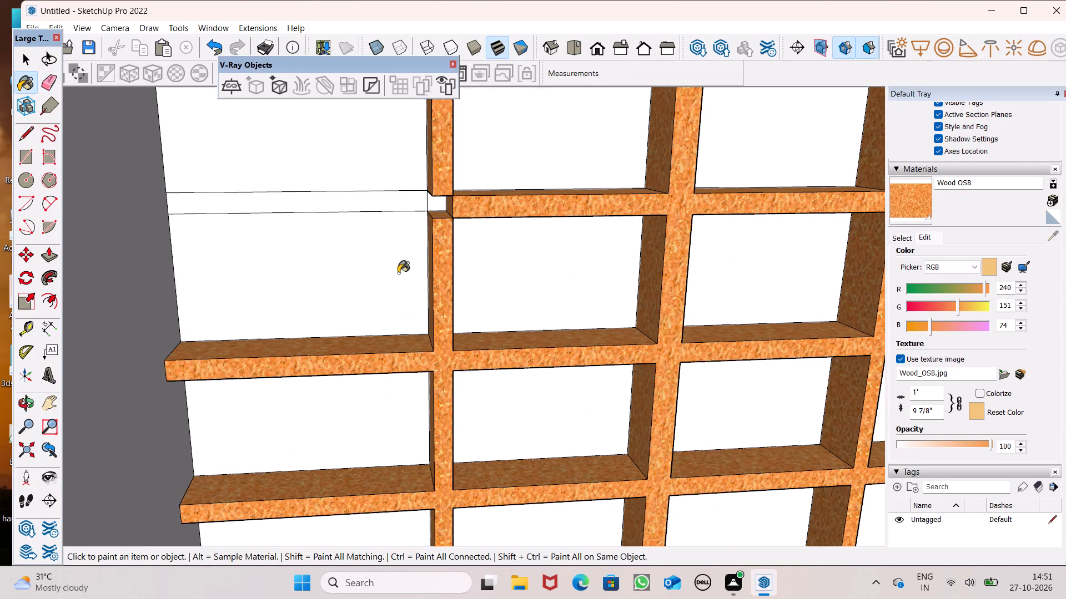
{"action": "scroll", "coordinate": [398, 273], "scroll_direction": "up", "scroll_amount": 1}
{"action": "left_click", "coordinate": [424, 194]}
{"action": "left_click", "coordinate": [443, 192]}
{"action": "scroll", "coordinate": [435, 205], "scroll_direction": "down", "scroll_amount": 6}
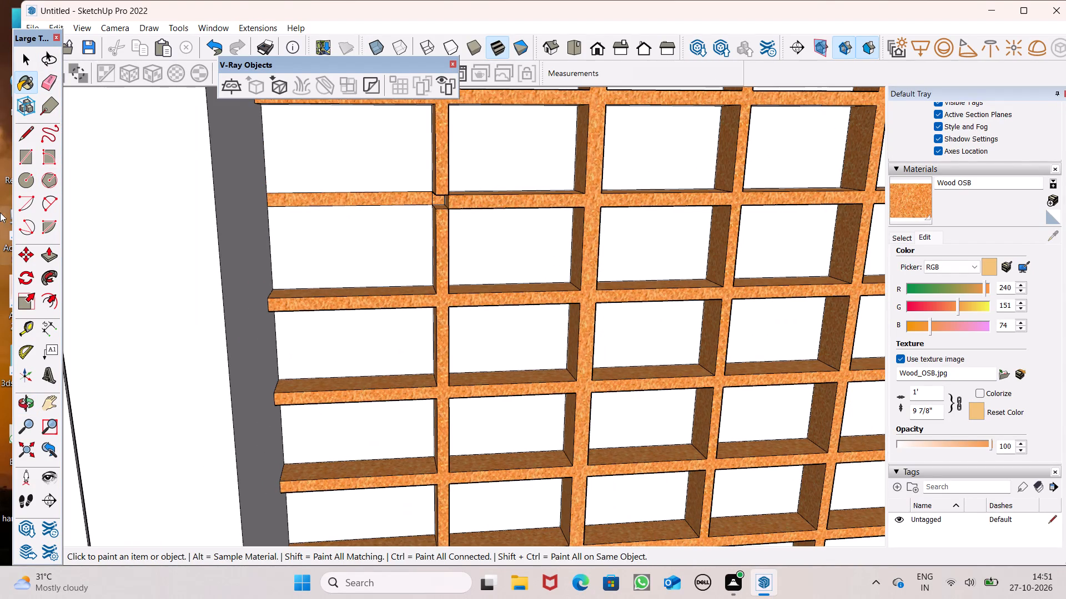
Erase the edge separating the flat strip segment from its crossing square.
{"action": "left_click", "coordinate": [46, 256]}
{"action": "scroll", "coordinate": [369, 204], "scroll_direction": "up", "scroll_amount": 6}
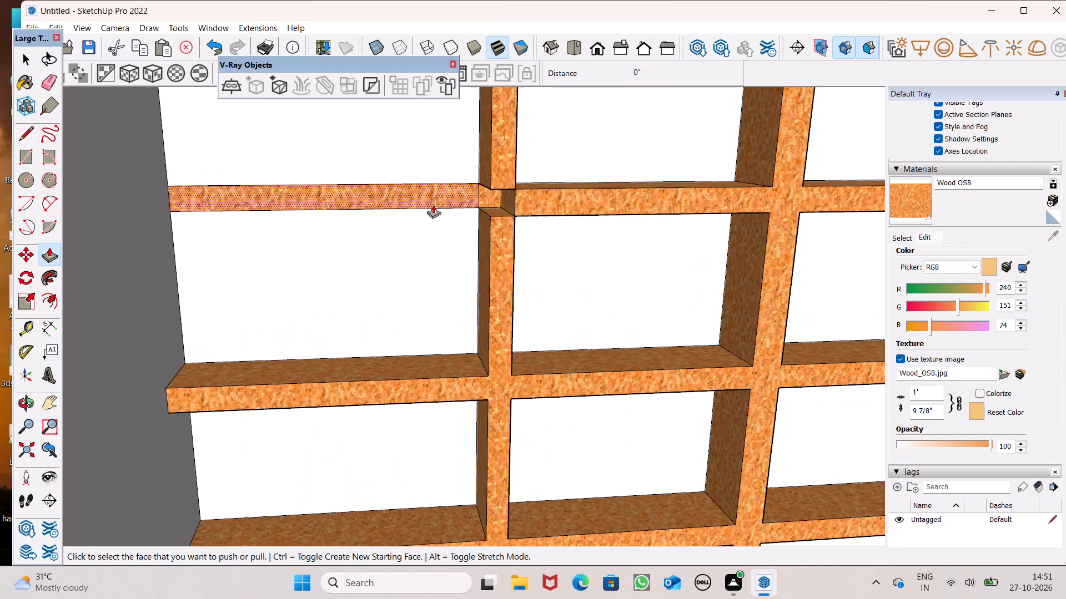
{"action": "scroll", "coordinate": [433, 205], "scroll_direction": "up", "scroll_amount": 1}
{"action": "left_click", "coordinate": [43, 83]}
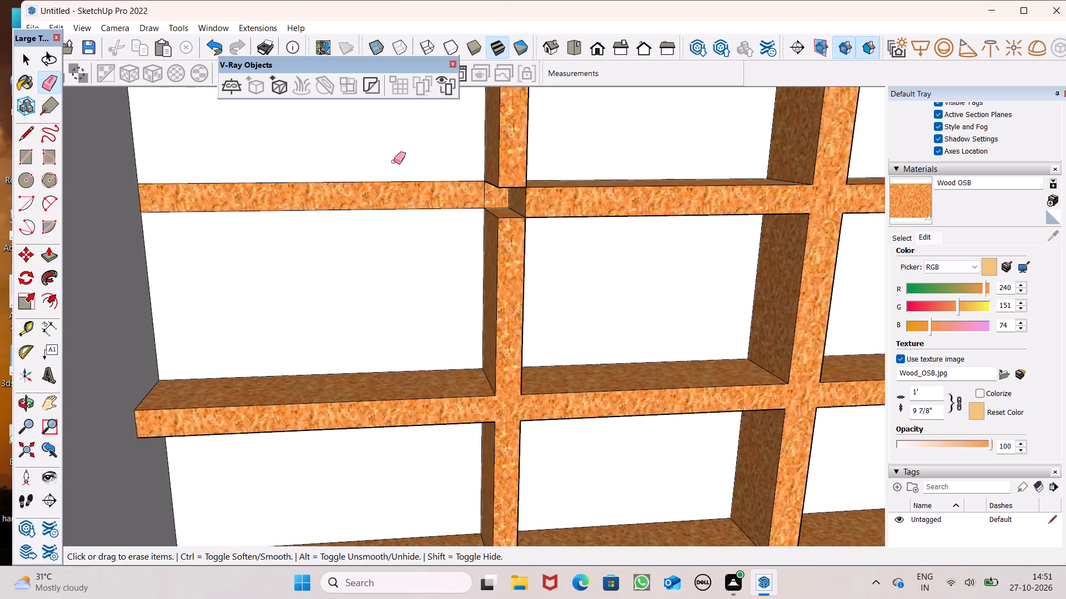
{"action": "left_click_drag", "start_coordinate": [482, 200], "coordinate": [489, 200]}
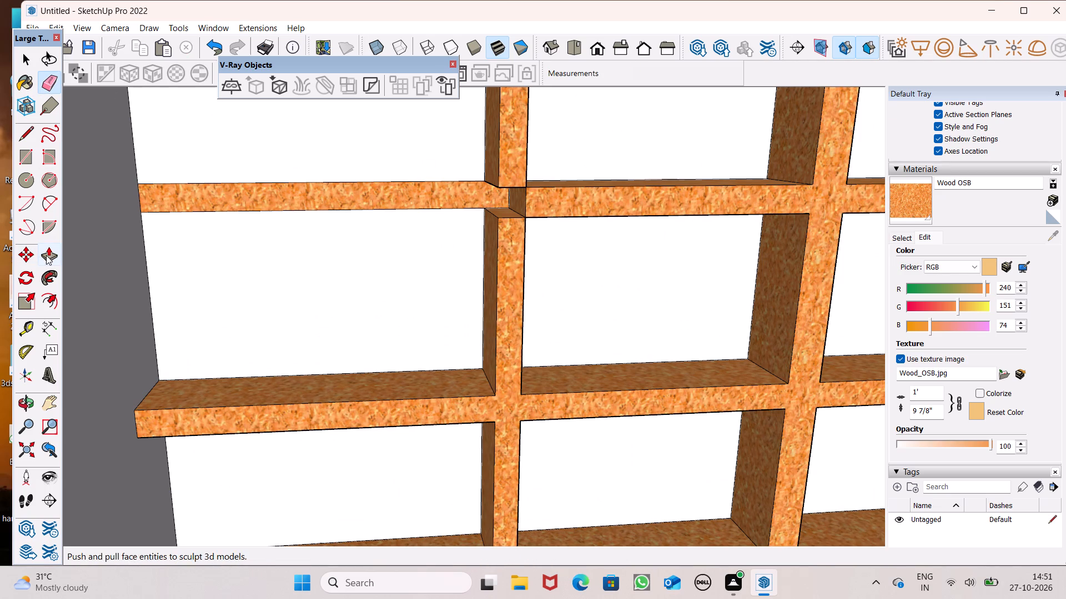
Push/Pull the merged strip segment outward by 8" to match the surrounding lattice.
{"action": "left_click", "coordinate": [47, 255]}
{"action": "left_click_drag", "start_coordinate": [473, 191], "coordinate": [508, 175]}
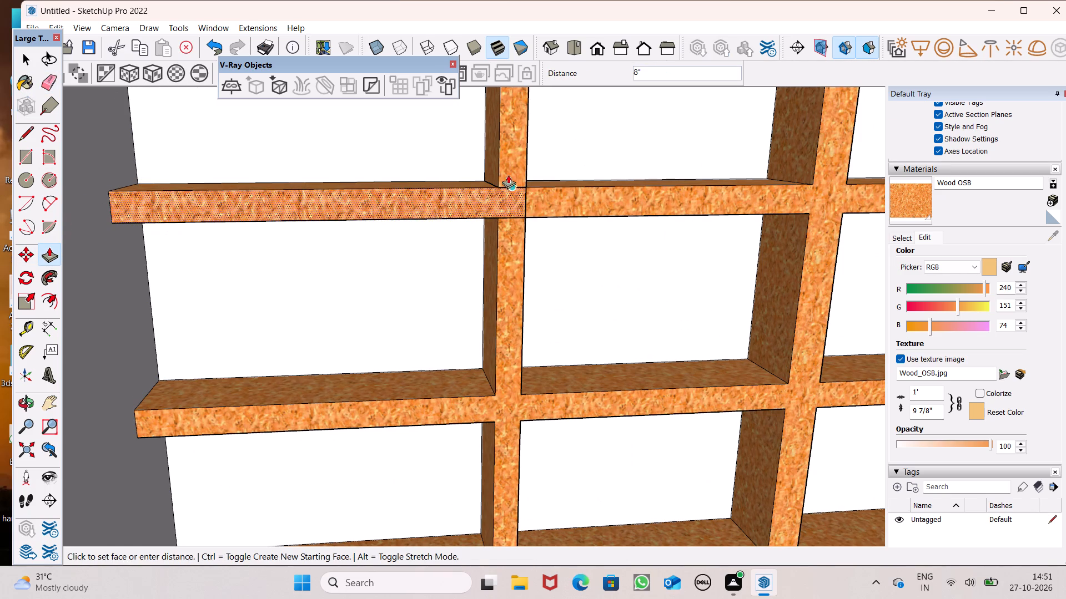
{"action": "left_click_drag", "start_coordinate": [508, 175], "coordinate": [510, 171]}
{"action": "scroll", "coordinate": [454, 146], "scroll_direction": "down", "scroll_amount": 7}
{"action": "scroll", "coordinate": [377, 190], "scroll_direction": "down", "scroll_amount": 12}
{"action": "scroll", "coordinate": [440, 253], "scroll_direction": "down", "scroll_amount": 5}
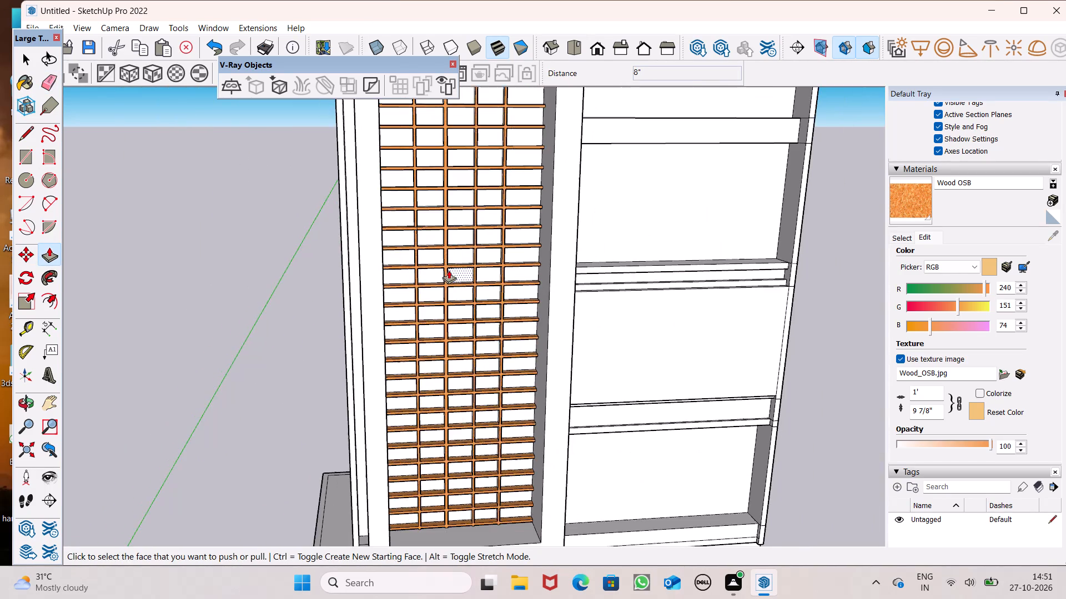
Paint the first two top-row back faces behind the lattice, in the first and second columns, with the Wood OSB material.
{"action": "scroll", "coordinate": [449, 270], "scroll_direction": "down", "scroll_amount": 2}
{"action": "middle_click_drag", "start_coordinate": [463, 294], "coordinate": [418, 370]}
{"action": "middle_click_drag", "start_coordinate": [489, 214], "coordinate": [494, 204]}
{"action": "scroll", "coordinate": [504, 190], "scroll_direction": "down", "scroll_amount": 4}
{"action": "middle_click_drag", "start_coordinate": [465, 322], "coordinate": [500, 255]}
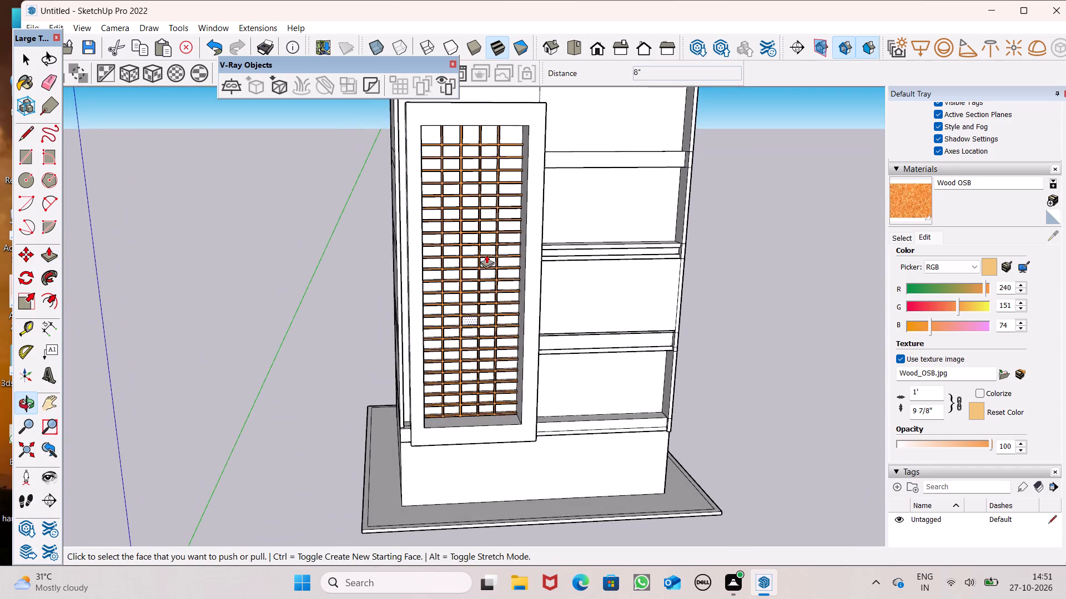
{"action": "scroll", "coordinate": [436, 184], "scroll_direction": "up", "scroll_amount": 7}
{"action": "left_click", "coordinate": [914, 206]}
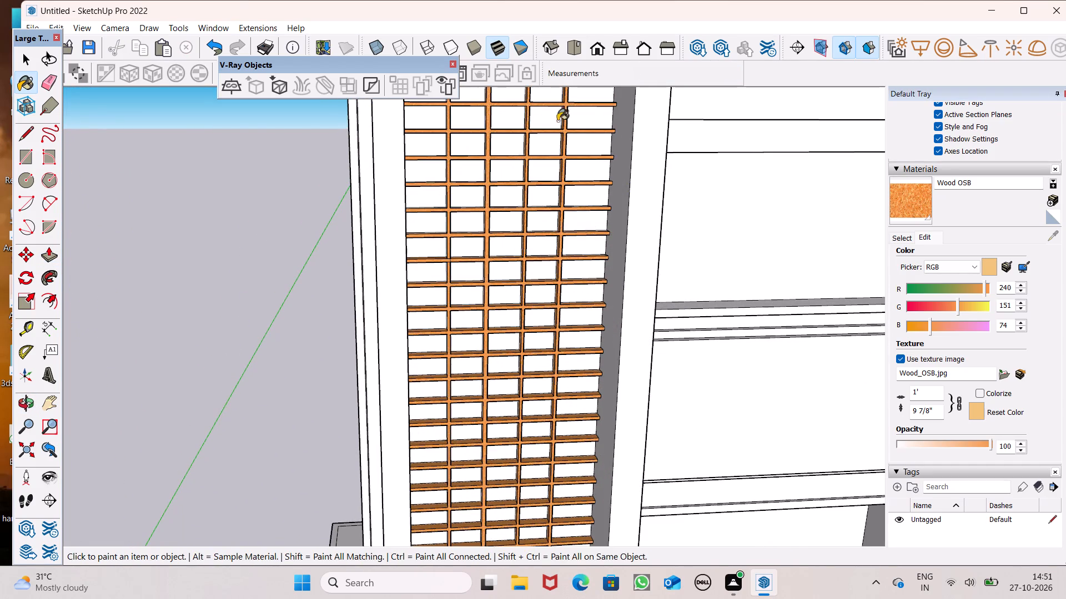
{"action": "scroll", "coordinate": [495, 124], "scroll_direction": "up", "scroll_amount": 3}
{"action": "scroll", "coordinate": [451, 295], "scroll_direction": "down", "scroll_amount": 6}
{"action": "scroll", "coordinate": [464, 186], "scroll_direction": "up", "scroll_amount": 7}
{"action": "left_click", "coordinate": [393, 177]}
{"action": "left_click", "coordinate": [441, 169]}
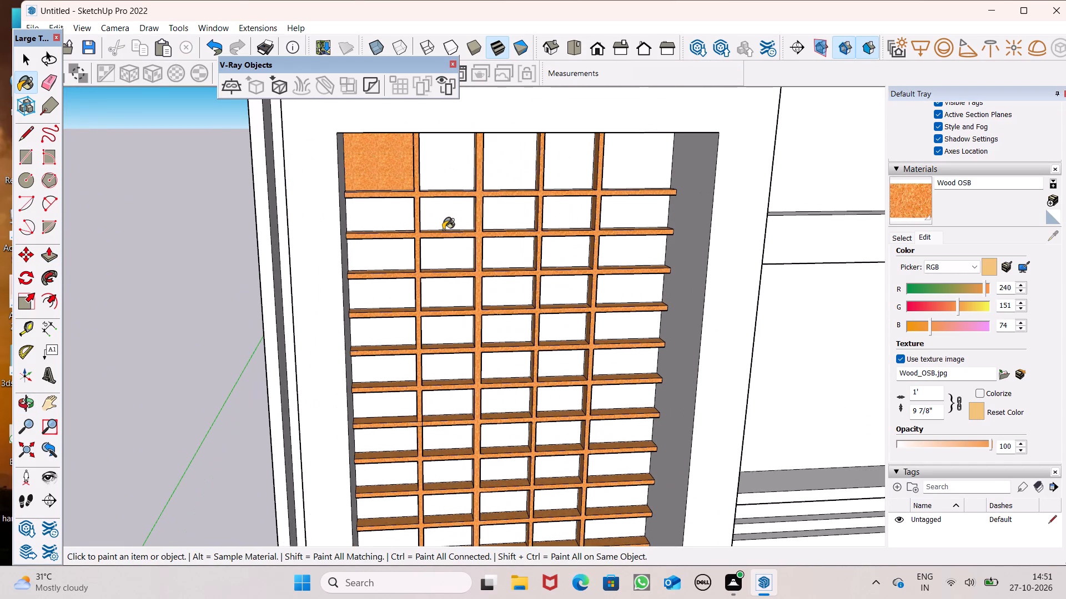
Paint the second-row back faces across all five columns, plus the top-row faces in the third and fifth columns, with Wood OSB.
{"action": "left_click", "coordinate": [443, 230]}
{"action": "left_click", "coordinate": [411, 212]}
{"action": "left_click_drag", "start_coordinate": [398, 220], "coordinate": [409, 222]}
{"action": "left_click_drag", "start_coordinate": [523, 210], "coordinate": [512, 215]}
{"action": "left_click", "coordinate": [443, 226]}
{"action": "left_click_drag", "start_coordinate": [469, 215], "coordinate": [494, 201]}
{"action": "left_click_drag", "start_coordinate": [523, 161], "coordinate": [507, 176]}
{"action": "left_click_drag", "start_coordinate": [504, 177], "coordinate": [517, 192]}
{"action": "left_click", "coordinate": [555, 211]}
{"action": "left_click", "coordinate": [565, 194]}
{"action": "left_click", "coordinate": [571, 189]}
{"action": "left_click", "coordinate": [610, 180]}
{"action": "left_click_drag", "start_coordinate": [628, 192], "coordinate": [628, 204]}
{"action": "left_click", "coordinate": [628, 221]}
{"action": "left_click_drag", "start_coordinate": [582, 196], "coordinate": [581, 190]}
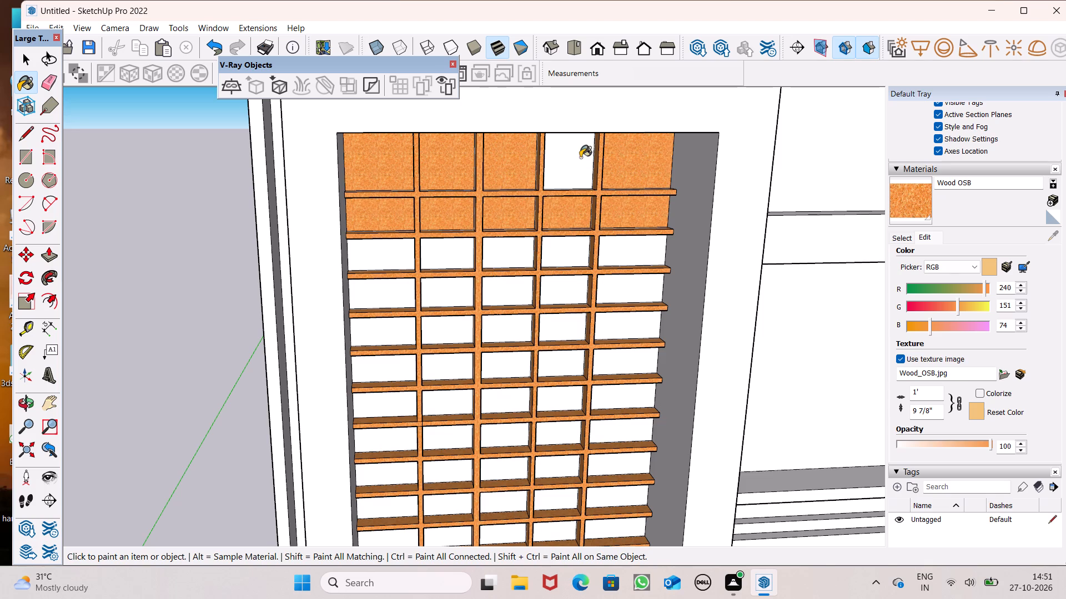
Paint the fifth-column back faces in rows three to five and the fourth-column face in row three with Wood OSB.
{"action": "left_click_drag", "start_coordinate": [580, 158], "coordinate": [572, 190]}
{"action": "left_click", "coordinate": [560, 243]}
{"action": "left_click_drag", "start_coordinate": [561, 267], "coordinate": [569, 270]}
{"action": "left_click", "coordinate": [629, 256]}
{"action": "left_click_drag", "start_coordinate": [631, 293], "coordinate": [631, 301]}
{"action": "left_click_drag", "start_coordinate": [626, 311], "coordinate": [611, 313]}
Paint the remaining third- and fourth-column back faces in rows three to five, plus the skipped fourth-column top face, with Wood OSB.
{"action": "left_click_drag", "start_coordinate": [542, 327], "coordinate": [536, 329]}
{"action": "left_click", "coordinate": [506, 325]}
{"action": "left_click", "coordinate": [491, 326]}
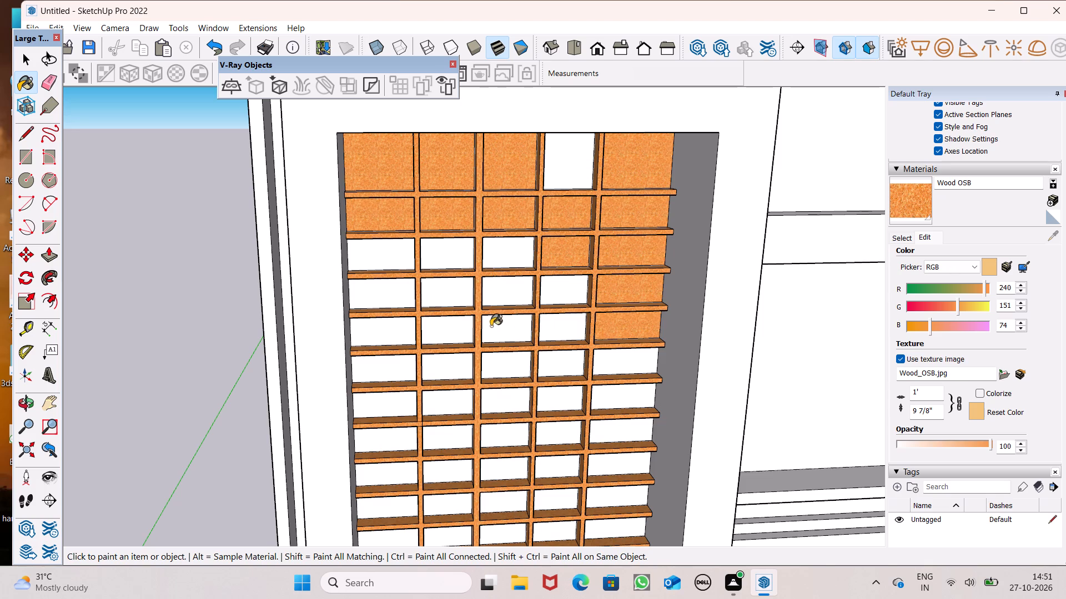
{"action": "left_click_drag", "start_coordinate": [487, 288], "coordinate": [495, 294]}
{"action": "left_click", "coordinate": [512, 268]}
{"action": "left_click_drag", "start_coordinate": [532, 291], "coordinate": [540, 295]}
{"action": "left_click_drag", "start_coordinate": [555, 293], "coordinate": [563, 308]}
{"action": "left_click", "coordinate": [560, 315]}
{"action": "left_click", "coordinate": [567, 341]}
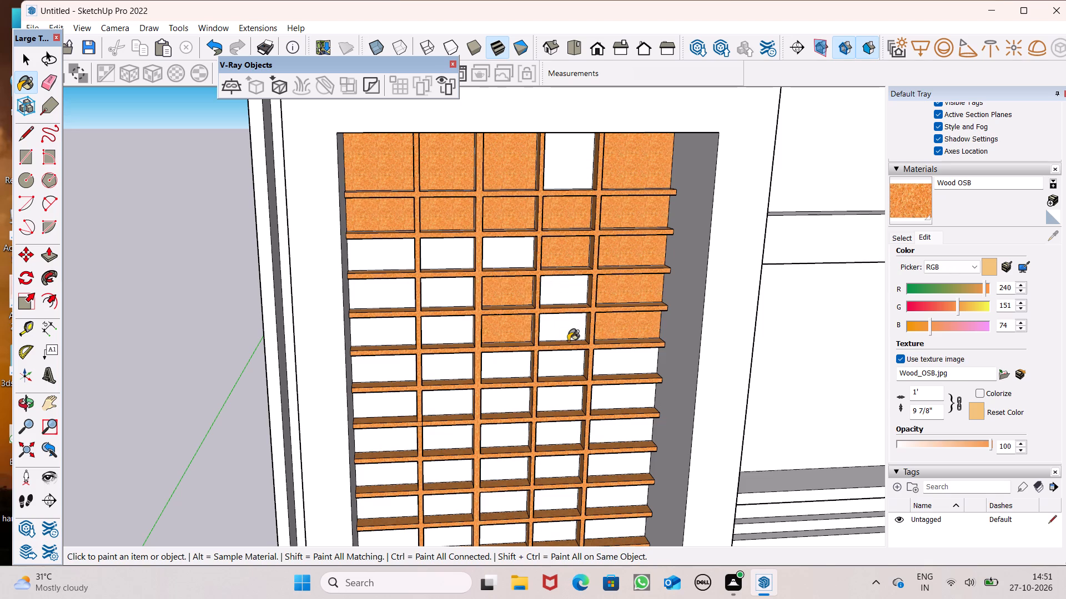
{"action": "left_click_drag", "start_coordinate": [569, 285], "coordinate": [569, 290]}
{"action": "left_click", "coordinate": [514, 246]}
{"action": "left_click", "coordinate": [551, 196]}
{"action": "left_click", "coordinate": [566, 157]}
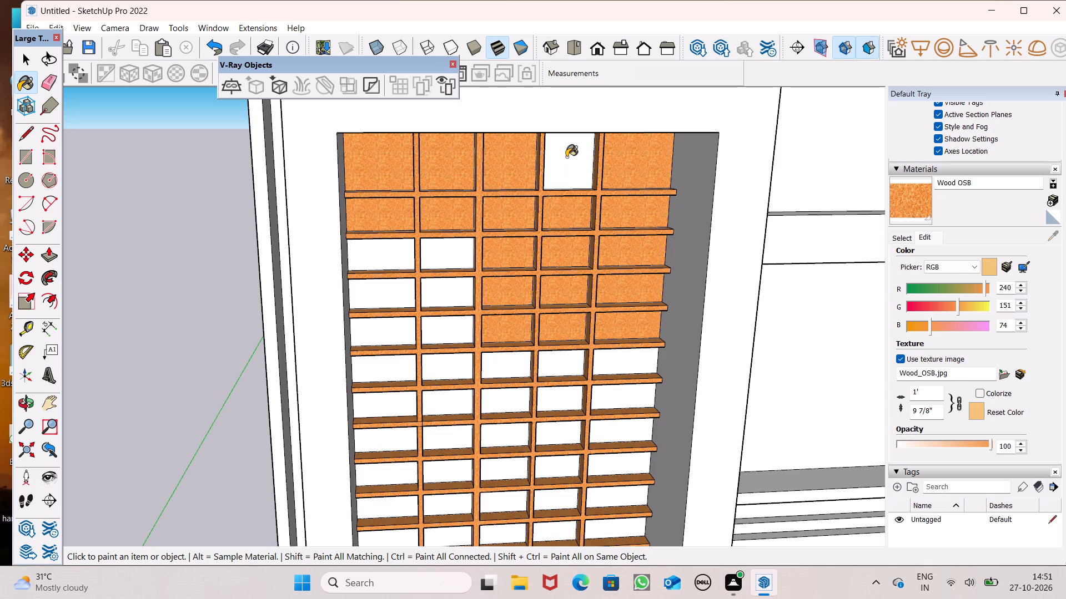
Paint first-column back faces in rows seven, eight and ten, and second- and third-column faces in row eleven, with Wood OSB.
{"action": "scroll", "coordinate": [560, 174], "scroll_direction": "down", "scroll_amount": 7}
{"action": "scroll", "coordinate": [516, 405], "scroll_direction": "up", "scroll_amount": 5}
{"action": "left_click", "coordinate": [429, 230]}
{"action": "left_click", "coordinate": [427, 251]}
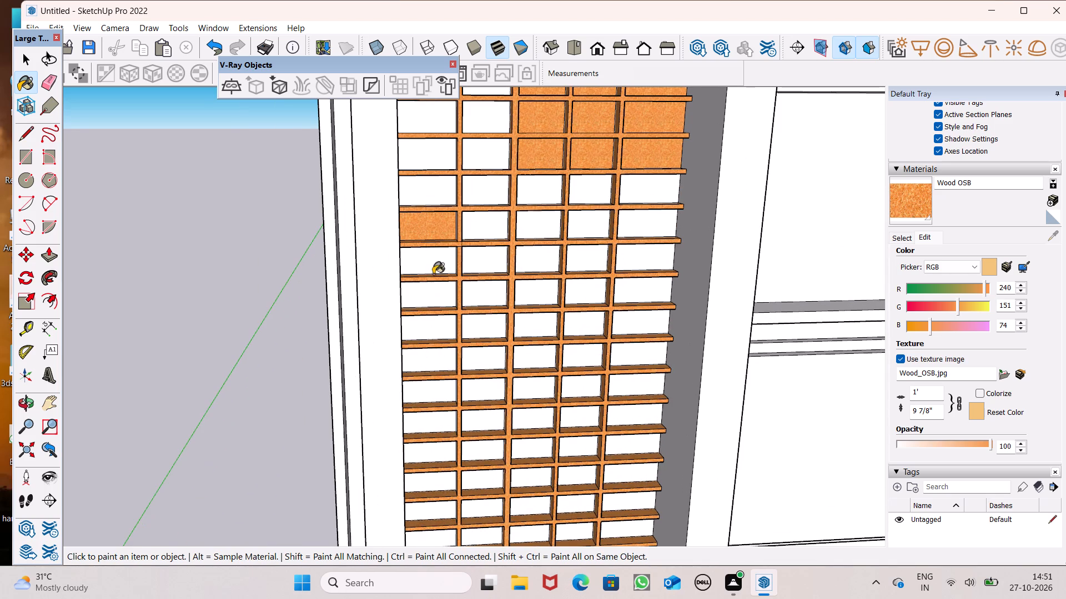
{"action": "left_click", "coordinate": [433, 274]}
{"action": "left_click", "coordinate": [435, 308]}
{"action": "left_click_drag", "start_coordinate": [441, 314], "coordinate": [447, 331]}
{"action": "left_click", "coordinate": [455, 353]}
{"action": "left_click_drag", "start_coordinate": [464, 358], "coordinate": [476, 359]}
{"action": "left_click", "coordinate": [488, 362]}
{"action": "left_click_drag", "start_coordinate": [495, 353], "coordinate": [516, 356]}
{"action": "left_click", "coordinate": [550, 361]}
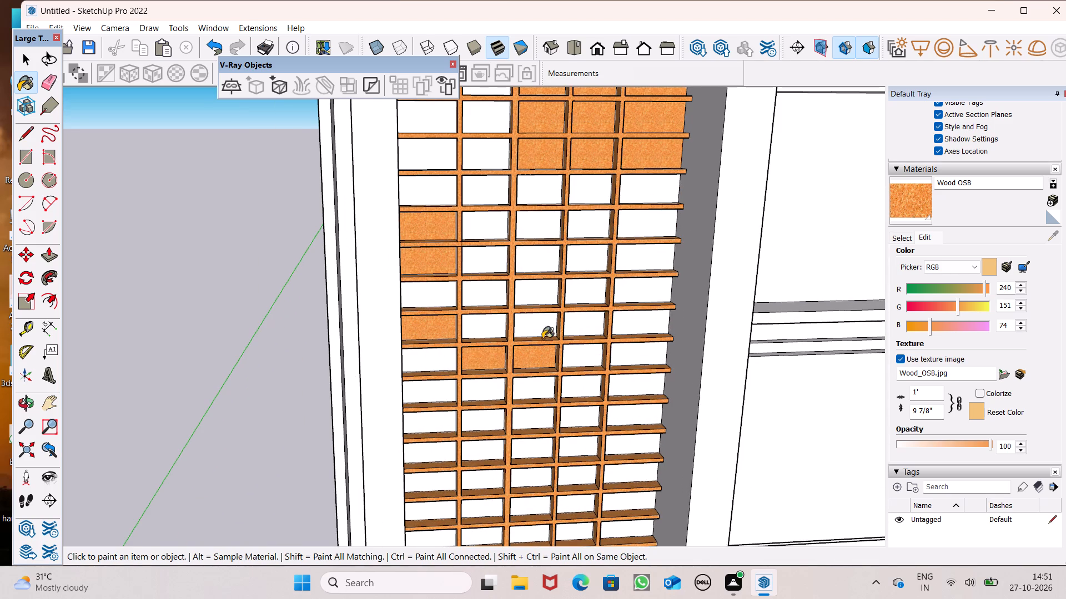
Fill in the remaining white back faces of the first three columns in rows seven to ten with Wood OSB.
{"action": "left_click", "coordinate": [542, 338]}
{"action": "left_click", "coordinate": [511, 337]}
{"action": "left_click", "coordinate": [480, 292]}
{"action": "left_click", "coordinate": [529, 301]}
{"action": "left_click", "coordinate": [537, 315]}
{"action": "left_click_drag", "start_coordinate": [503, 318], "coordinate": [493, 318]}
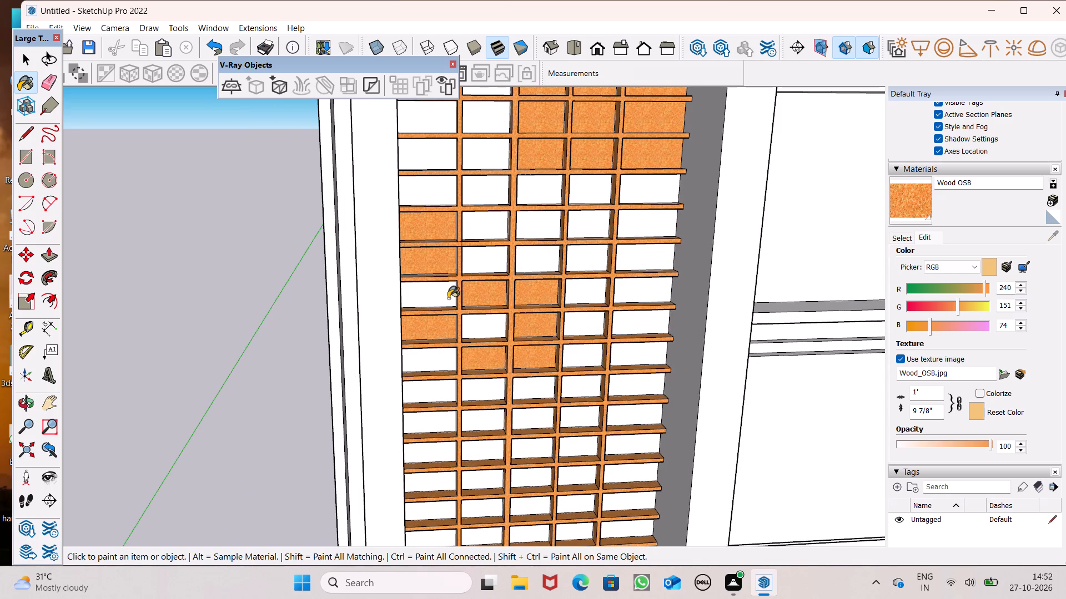
{"action": "left_click", "coordinate": [446, 297]}
{"action": "left_click", "coordinate": [484, 262]}
{"action": "left_click", "coordinate": [560, 267]}
{"action": "left_click", "coordinate": [500, 225]}
{"action": "left_click", "coordinate": [521, 228]}
{"action": "left_click", "coordinate": [532, 252]}
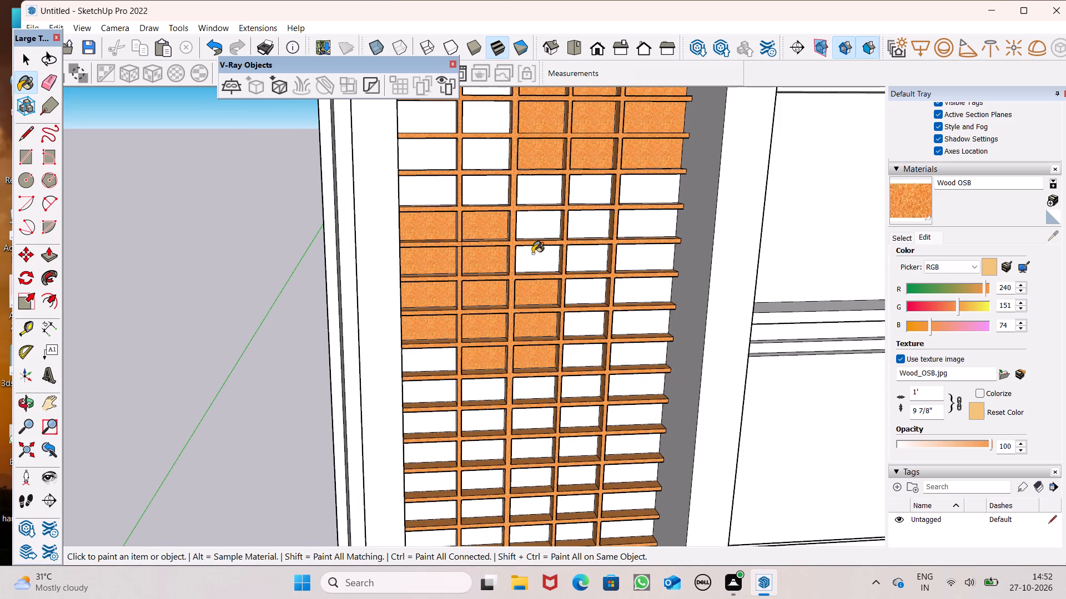
{"action": "left_click", "coordinate": [509, 214]}
Paint the first- and second-column back faces in rows four to six and the third-column face in row six with Wood OSB.
{"action": "left_click", "coordinate": [481, 160]}
{"action": "left_click", "coordinate": [479, 199]}
{"action": "left_click", "coordinate": [476, 155]}
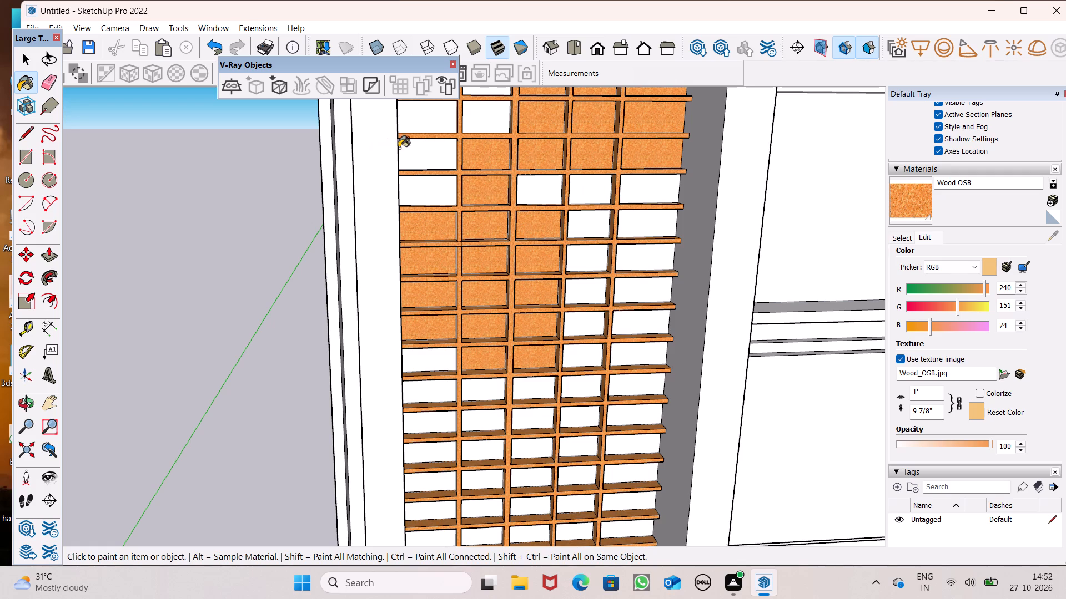
{"action": "left_click", "coordinate": [429, 153]}
{"action": "left_click", "coordinate": [438, 197]}
{"action": "left_click", "coordinate": [441, 124]}
{"action": "left_click_drag", "start_coordinate": [474, 118], "coordinate": [485, 119]}
{"action": "left_click", "coordinate": [553, 189]}
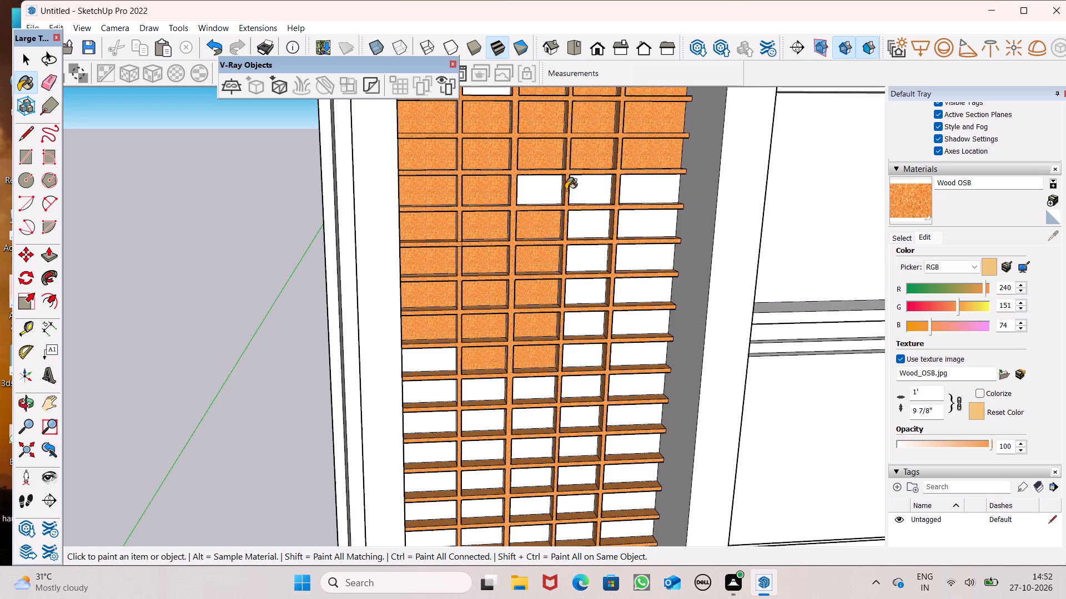
{"action": "left_click", "coordinate": [568, 190]}
Paint the fourth-column back faces from row seven down to row eleven with Wood OSB.
{"action": "left_click_drag", "start_coordinate": [589, 205], "coordinate": [589, 214]}
{"action": "left_click", "coordinate": [593, 239]}
{"action": "left_click", "coordinate": [595, 251]}
{"action": "left_click_drag", "start_coordinate": [595, 261], "coordinate": [594, 273]}
{"action": "left_click", "coordinate": [595, 293]}
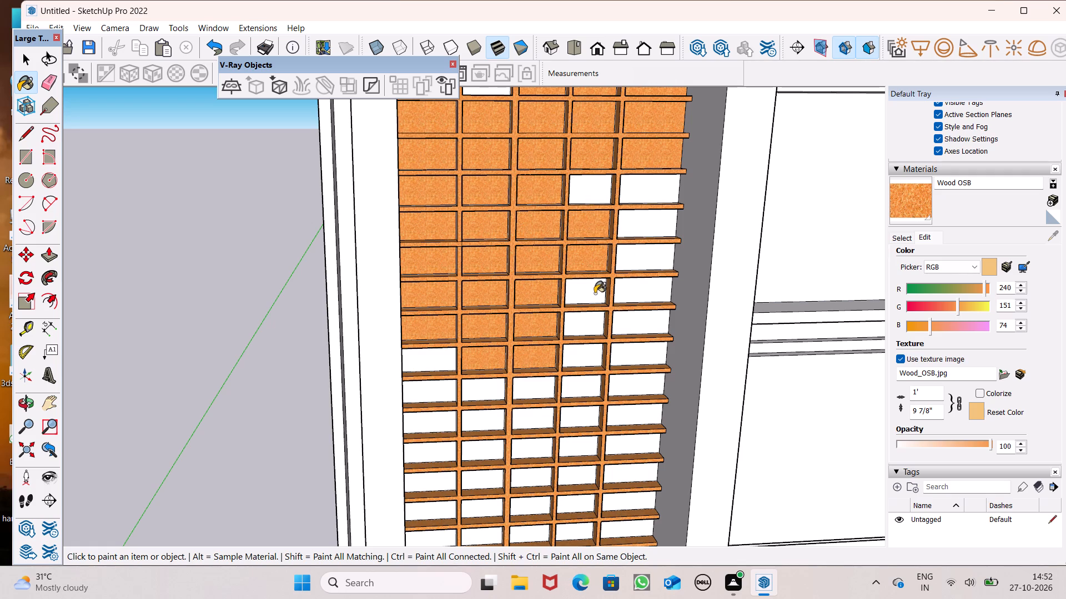
{"action": "left_click", "coordinate": [584, 329]}
{"action": "left_click", "coordinate": [586, 364]}
{"action": "left_click", "coordinate": [592, 362]}
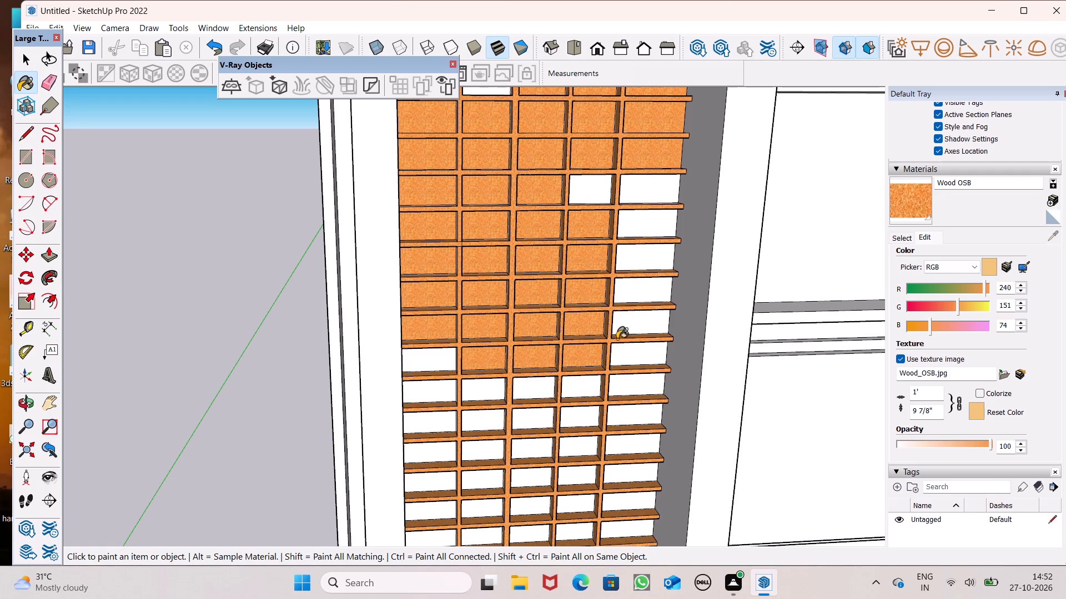
Paint the fifth-column back faces in rows six to ten and the fourth-column face in row six with Wood OSB.
{"action": "left_click", "coordinate": [627, 327]}
{"action": "left_click", "coordinate": [631, 293]}
{"action": "left_click", "coordinate": [636, 253]}
{"action": "left_click", "coordinate": [639, 224]}
{"action": "left_click", "coordinate": [651, 182]}
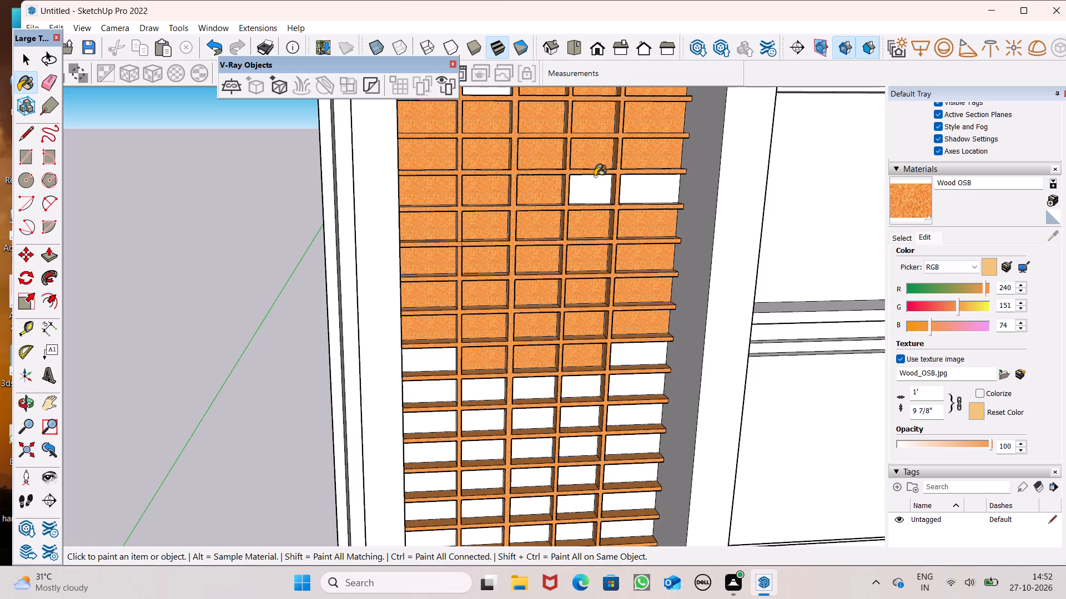
{"action": "left_click", "coordinate": [595, 176]}
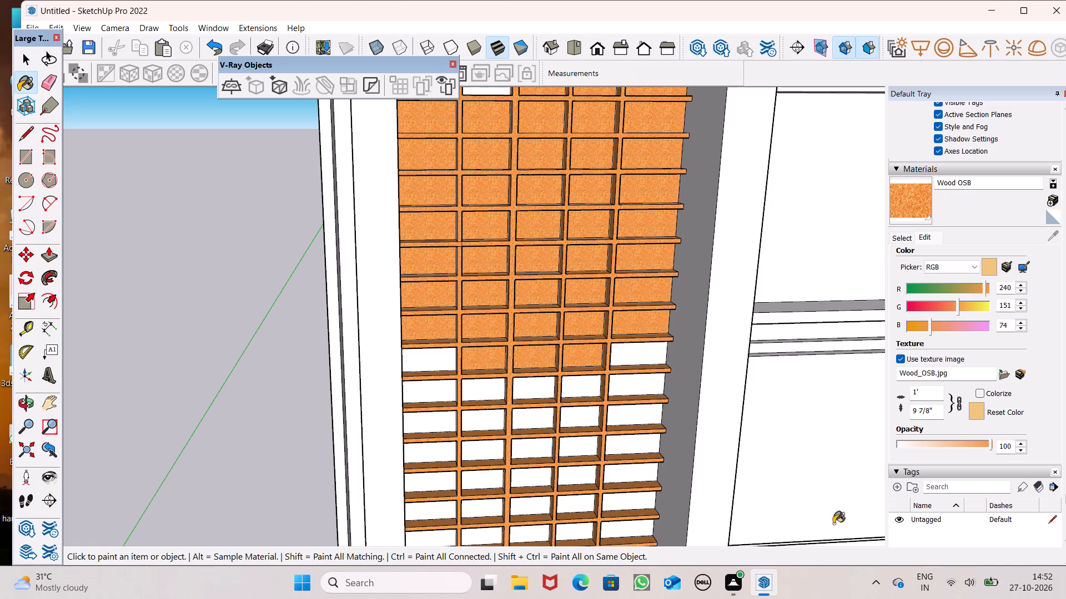
Paint the two skipped back faces in the third row, first and second columns, with Wood OSB.
{"action": "scroll", "coordinate": [630, 332], "scroll_direction": "down", "scroll_amount": 7}
{"action": "middle_click_drag", "start_coordinate": [686, 217], "coordinate": [622, 356]}
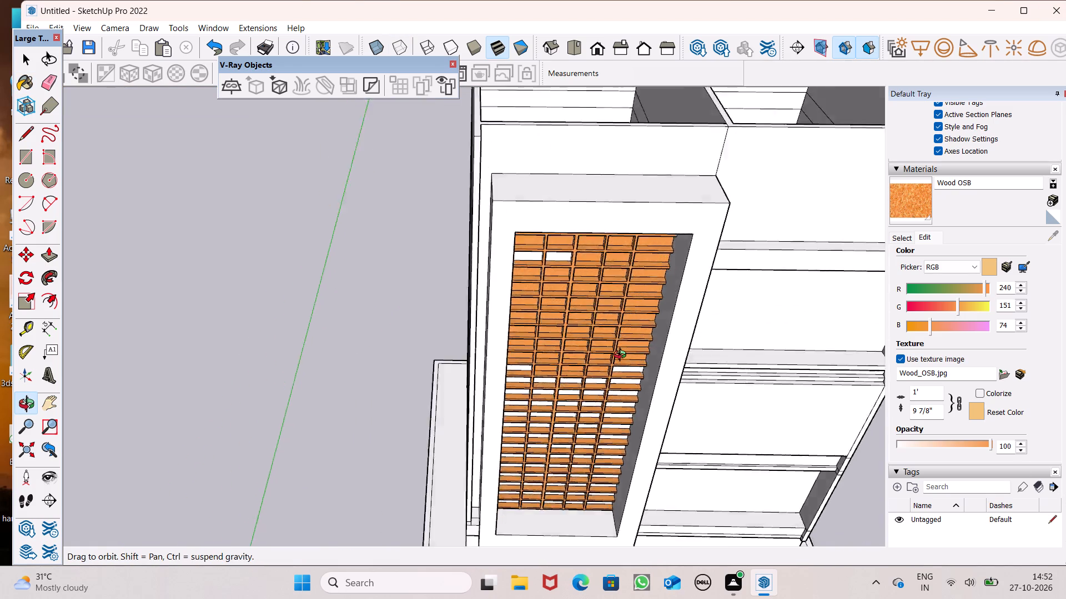
{"action": "middle_click_drag", "start_coordinate": [622, 356], "coordinate": [670, 307]}
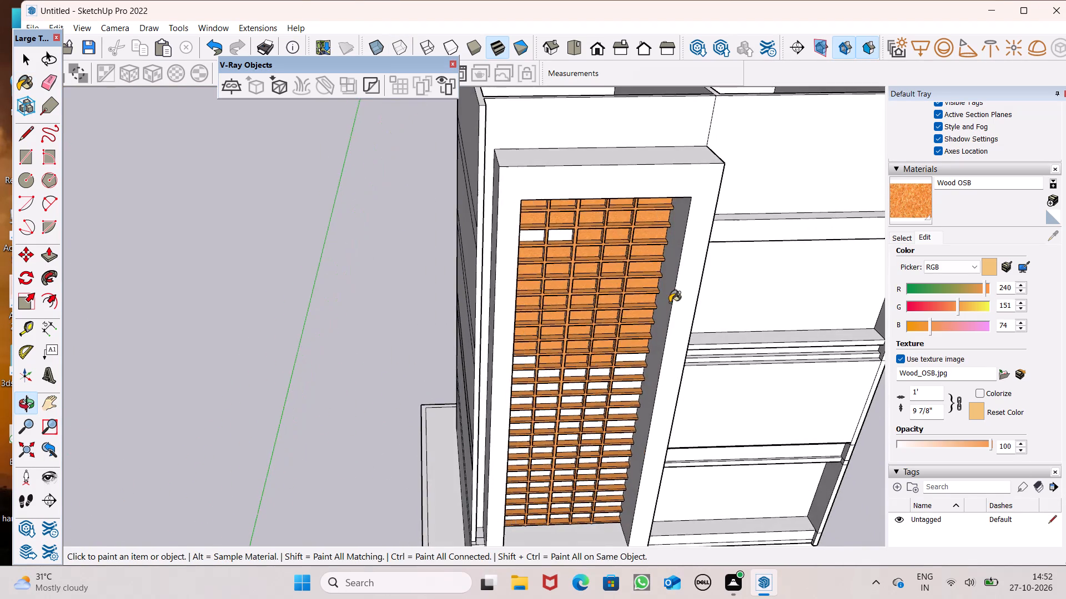
{"action": "scroll", "coordinate": [570, 212], "scroll_direction": "up", "scroll_amount": 5}
{"action": "left_click", "coordinate": [521, 242]}
{"action": "left_click", "coordinate": [549, 246]}
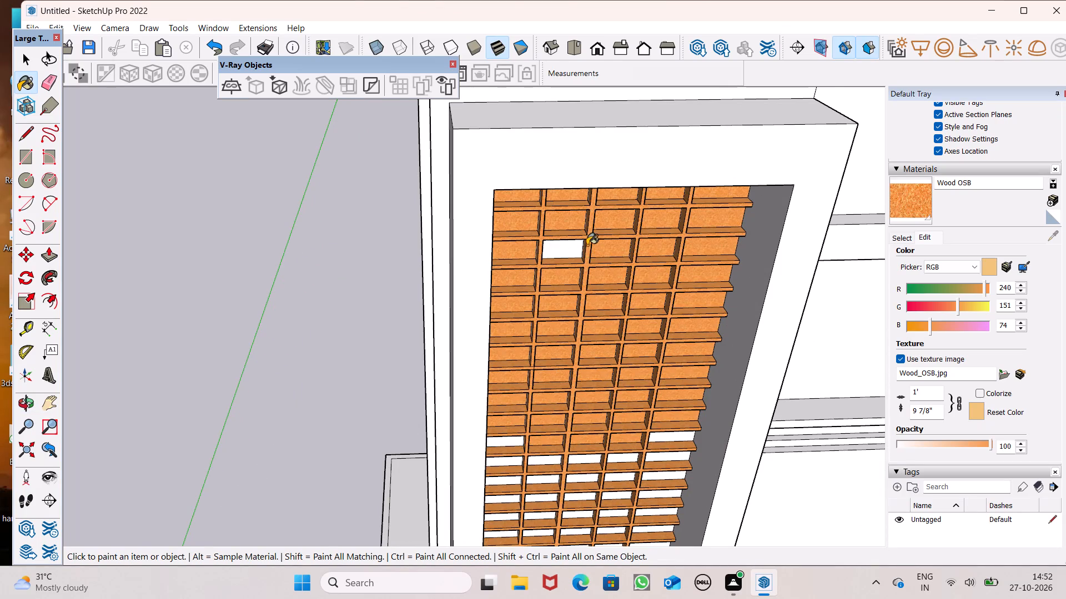
Paint the bottom-row back faces in the first and second columns of the lattice panel with Wood OSB.
{"action": "scroll", "coordinate": [580, 243], "scroll_direction": "down", "scroll_amount": 12}
{"action": "middle_click_drag", "start_coordinate": [635, 429], "coordinate": [631, 309]}
{"action": "scroll", "coordinate": [631, 309], "scroll_direction": "up", "scroll_amount": 7}
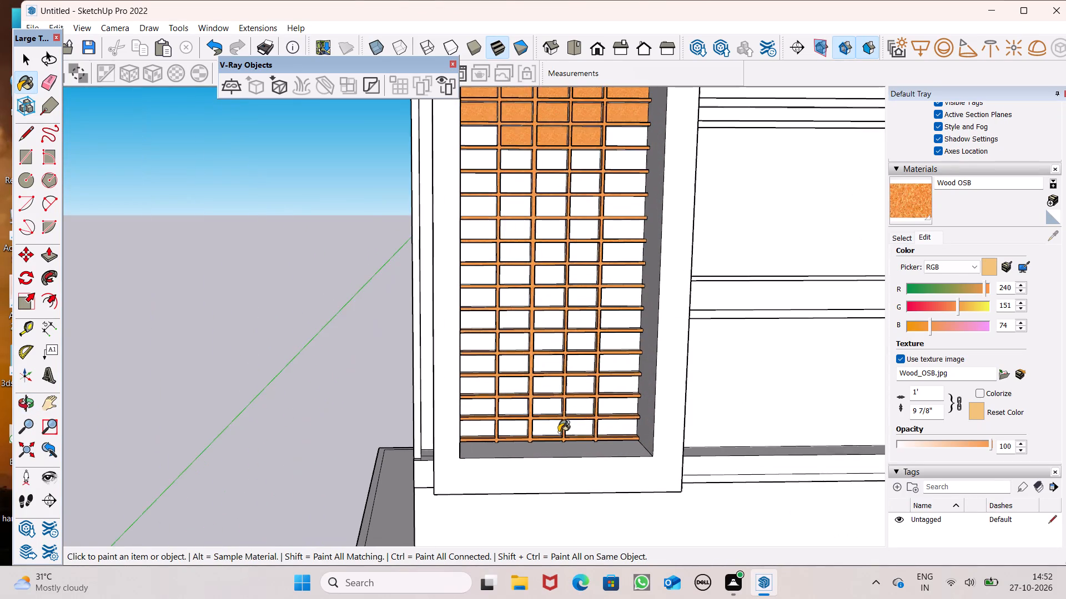
{"action": "scroll", "coordinate": [559, 432], "scroll_direction": "up", "scroll_amount": 1}
{"action": "scroll", "coordinate": [487, 439], "scroll_direction": "up", "scroll_amount": 6}
{"action": "left_click_drag", "start_coordinate": [460, 433], "coordinate": [468, 433]}
{"action": "left_click", "coordinate": [560, 428]}
{"action": "left_click", "coordinate": [536, 423]}
{"action": "left_click", "coordinate": [498, 419]}
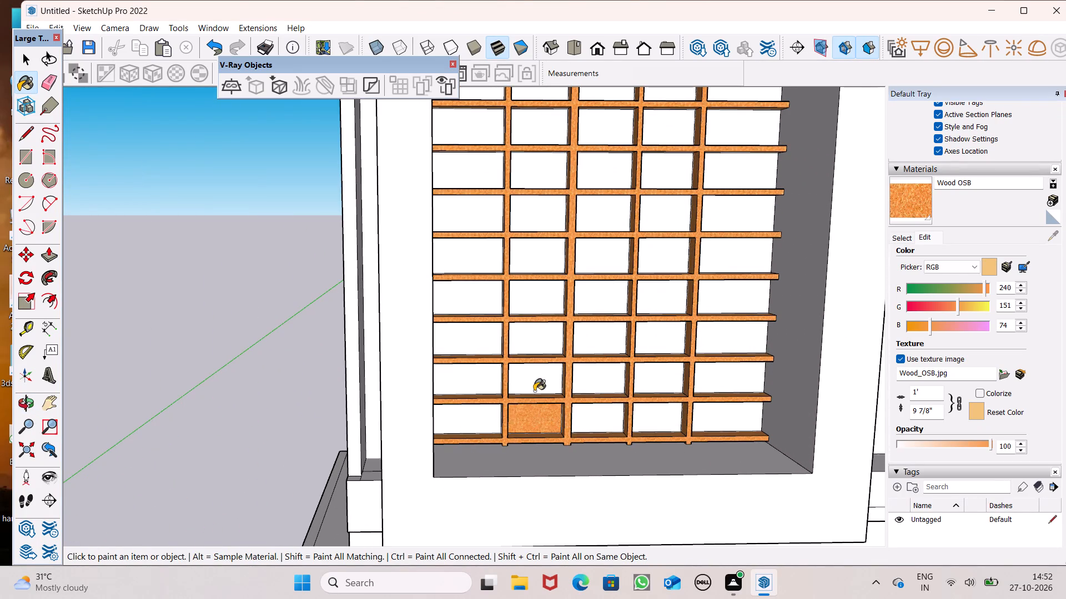
Paint the first- and second-column back faces in the second to fourth rows from the bottom with Wood OSB.
{"action": "left_click", "coordinate": [534, 391]}
{"action": "left_click_drag", "start_coordinate": [500, 377], "coordinate": [496, 387]}
{"action": "left_click", "coordinate": [484, 374]}
{"action": "left_click_drag", "start_coordinate": [530, 358], "coordinate": [531, 352]}
{"action": "left_click", "coordinate": [476, 340]}
{"action": "left_click", "coordinate": [479, 302]}
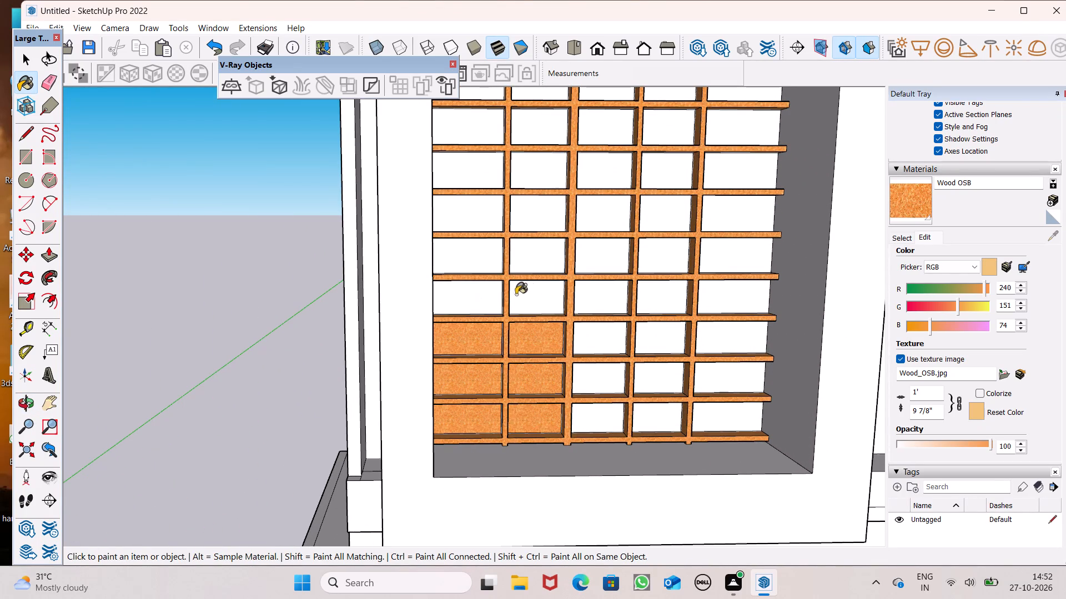
{"action": "left_click", "coordinate": [529, 297]}
Paint the third- and fourth-column back faces in rows two to four from the bottom, plus the third-column face just above, with Wood OSB.
{"action": "left_click", "coordinate": [612, 259]}
{"action": "left_click", "coordinate": [628, 286]}
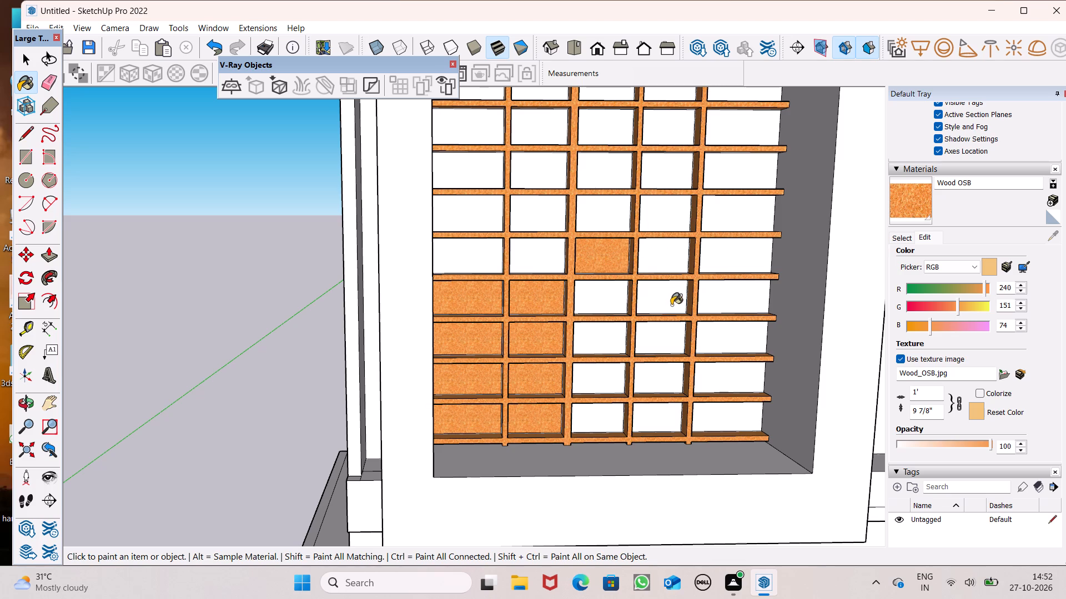
{"action": "left_click", "coordinate": [671, 305]}
{"action": "left_click", "coordinate": [614, 306]}
{"action": "left_click", "coordinate": [617, 335]}
{"action": "left_click", "coordinate": [658, 342]}
{"action": "left_click", "coordinate": [642, 375]}
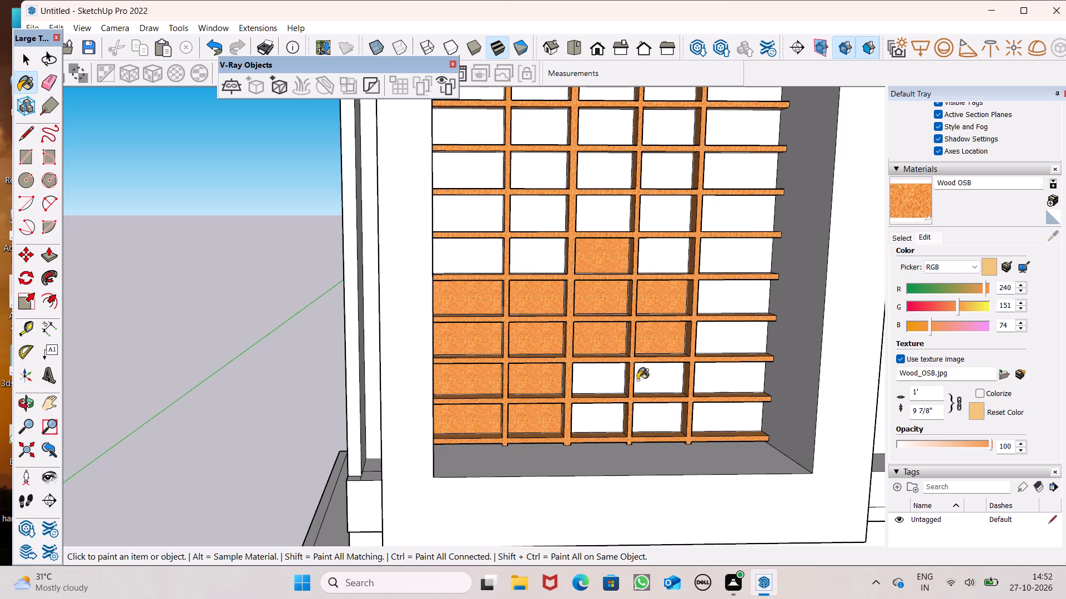
{"action": "left_click", "coordinate": [607, 387]}
Paint the three remaining white back faces of the bottom row with Wood OSB.
{"action": "left_click_drag", "start_coordinate": [613, 430], "coordinate": [647, 431]}
{"action": "left_click_drag", "start_coordinate": [687, 435], "coordinate": [671, 438]}
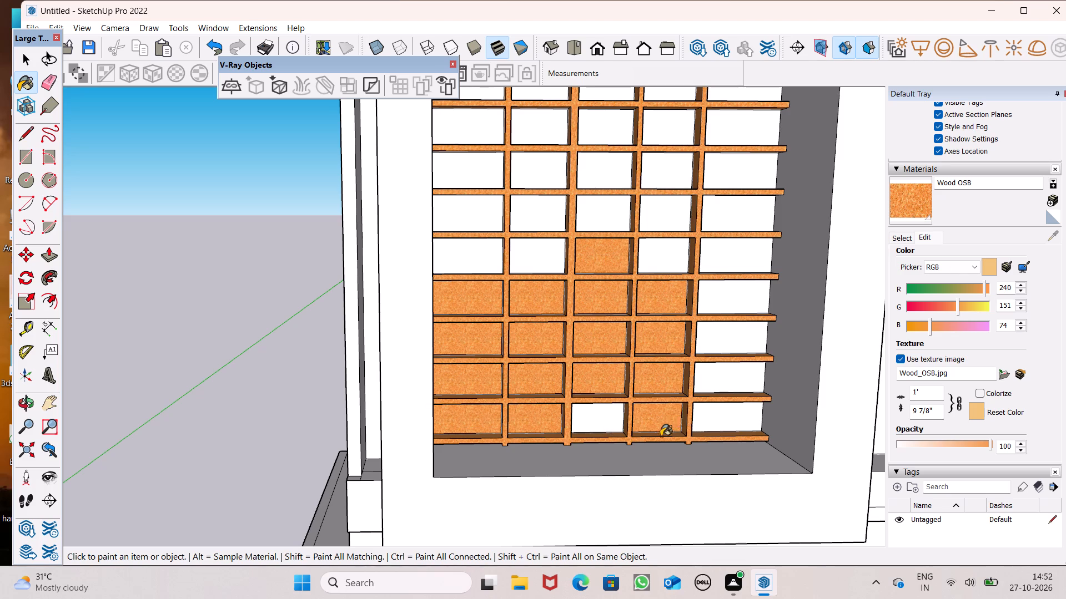
{"action": "left_click", "coordinate": [735, 430]}
{"action": "left_click", "coordinate": [605, 422]}
Paint the fifth-column back faces from the second to the eighth row from the bottom with Wood OSB.
{"action": "left_click", "coordinate": [715, 372]}
{"action": "left_click", "coordinate": [702, 332]}
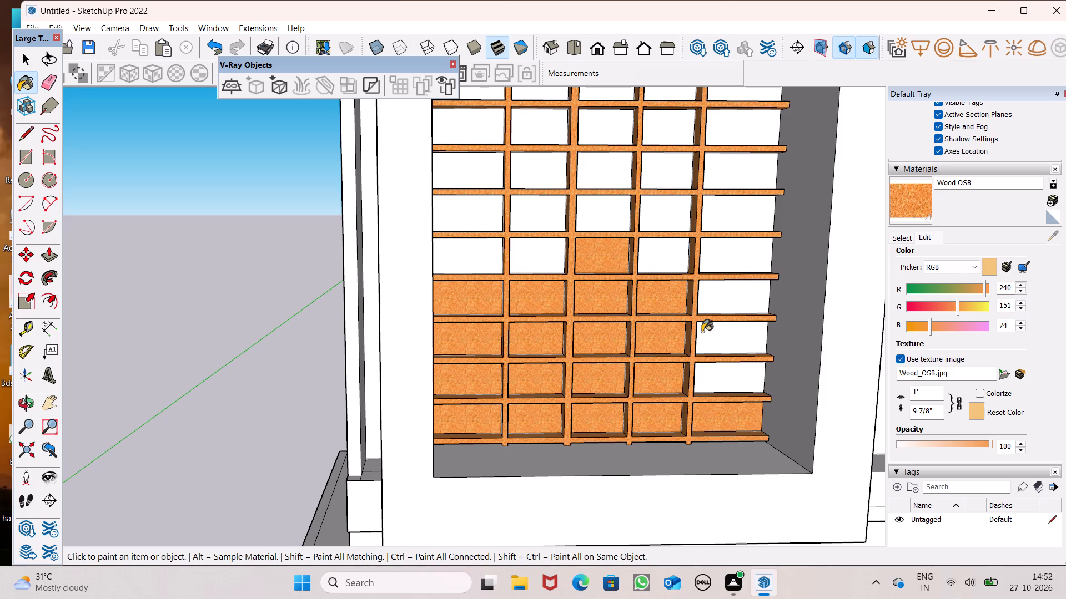
{"action": "left_click", "coordinate": [703, 303]}
{"action": "left_click", "coordinate": [728, 258]}
{"action": "left_click", "coordinate": [728, 213]}
{"action": "left_click", "coordinate": [728, 170]}
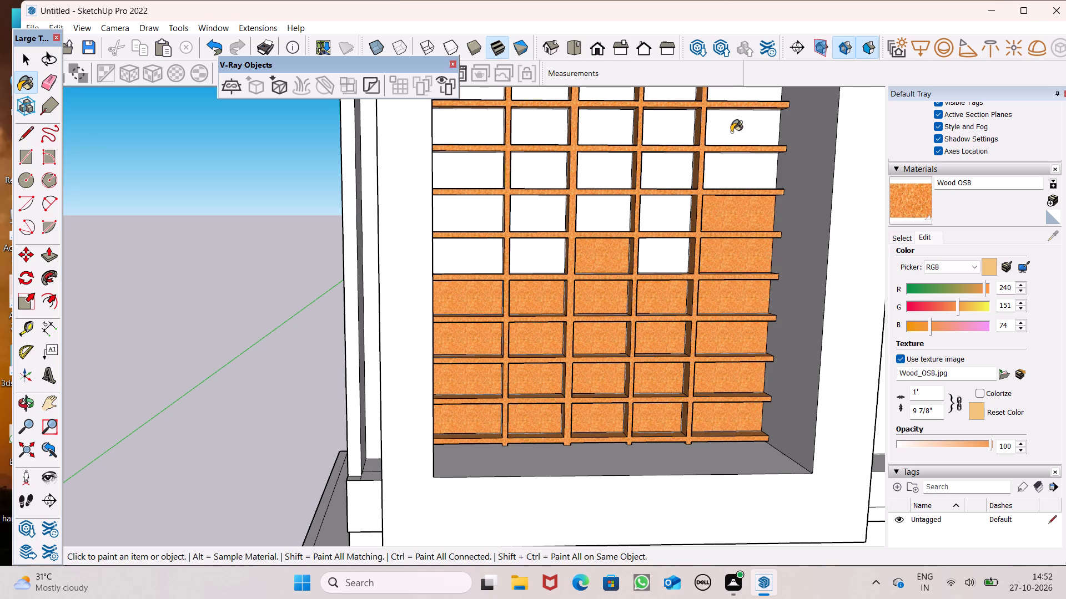
{"action": "left_click", "coordinate": [731, 131]}
Paint the fourth-column back faces in rows five to eight from the bottom and the third-column face in row six with Wood OSB.
{"action": "left_click_drag", "start_coordinate": [681, 127], "coordinate": [672, 128]}
{"action": "left_click", "coordinate": [656, 150]}
{"action": "left_click_drag", "start_coordinate": [671, 163], "coordinate": [674, 193]}
{"action": "left_click", "coordinate": [674, 213]}
{"action": "left_click", "coordinate": [673, 279]}
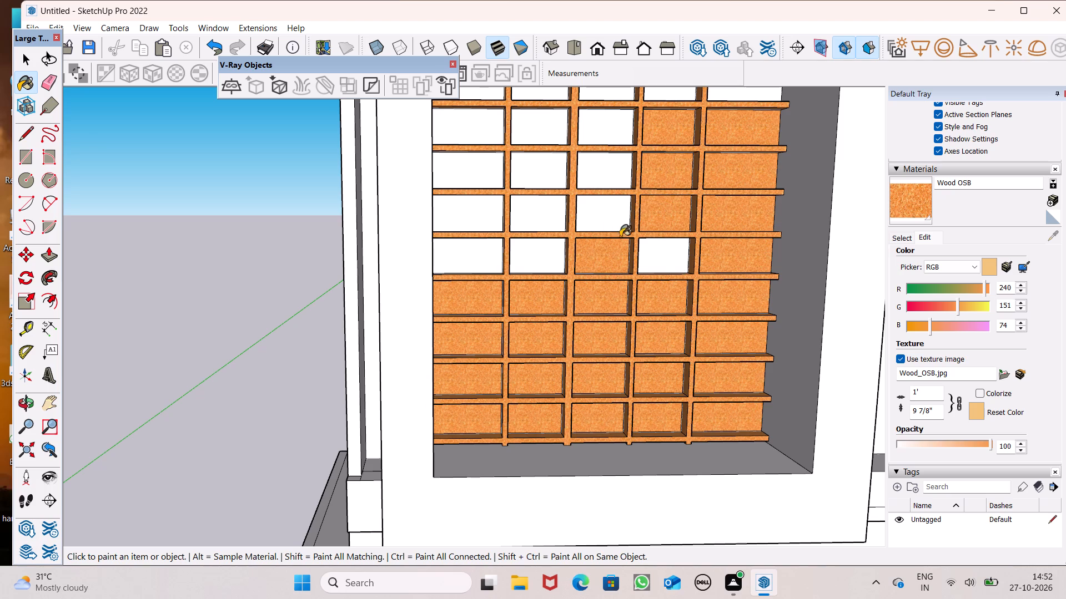
{"action": "left_click", "coordinate": [602, 230]}
{"action": "left_click", "coordinate": [672, 250]}
Paint the first- and second-column back faces in rows five to eight from the bottom, plus the third-column face in row seven, with Wood OSB.
{"action": "left_click", "coordinate": [544, 231]}
{"action": "left_click_drag", "start_coordinate": [523, 258], "coordinate": [531, 254]}
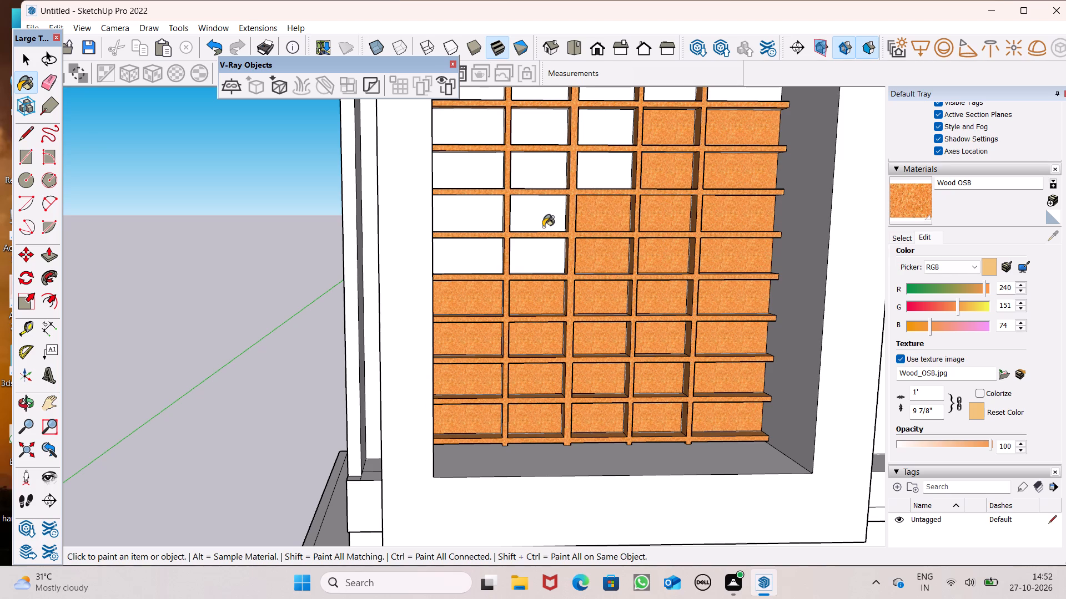
{"action": "left_click", "coordinate": [543, 227]}
{"action": "left_click", "coordinate": [500, 230]}
{"action": "left_click", "coordinate": [492, 240]}
{"action": "left_click_drag", "start_coordinate": [490, 143], "coordinate": [486, 159]}
{"action": "left_click", "coordinate": [547, 125]}
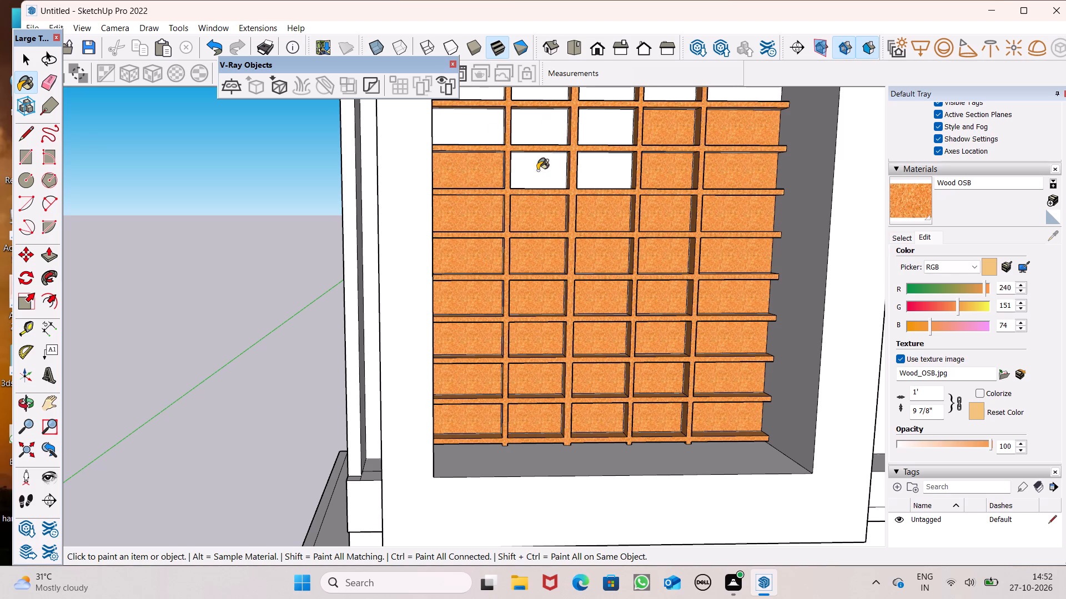
{"action": "left_click_drag", "start_coordinate": [539, 177], "coordinate": [557, 177]}
{"action": "left_click", "coordinate": [626, 161]}
{"action": "left_click", "coordinate": [620, 146]}
{"action": "left_click", "coordinate": [475, 143]}
Paint the second-, third- and fourth-column back faces in row ten from the bottom, second-column row eleven and third-column rows eight and nine with Wood OSB.
{"action": "scroll", "coordinate": [634, 348], "scroll_direction": "down", "scroll_amount": 5}
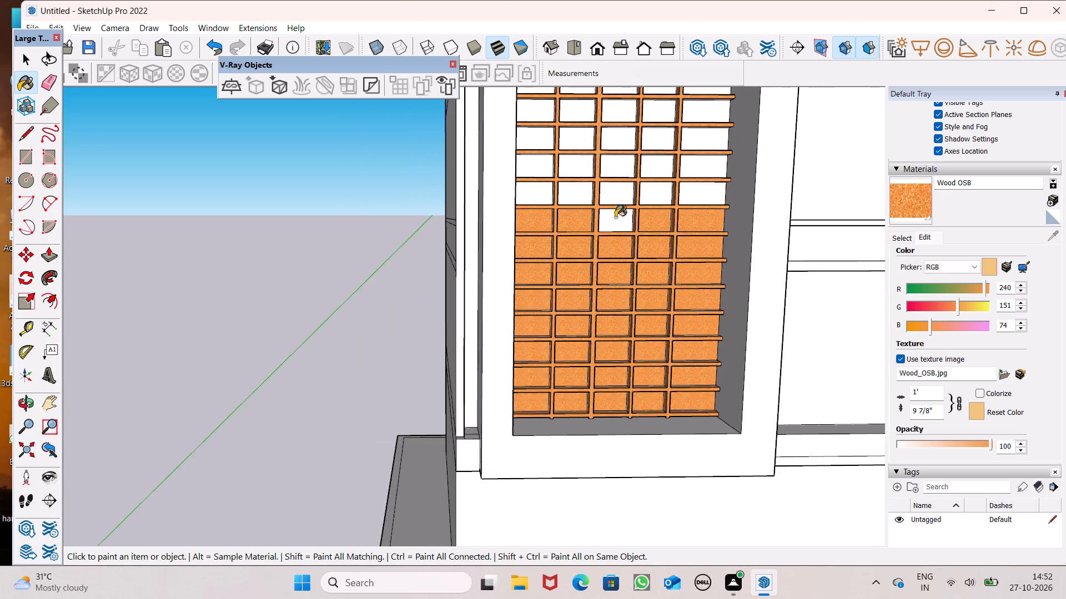
{"action": "scroll", "coordinate": [609, 165], "scroll_direction": "up", "scroll_amount": 7}
{"action": "left_click", "coordinate": [543, 120]}
{"action": "left_click", "coordinate": [551, 166]}
{"action": "left_click", "coordinate": [640, 176]}
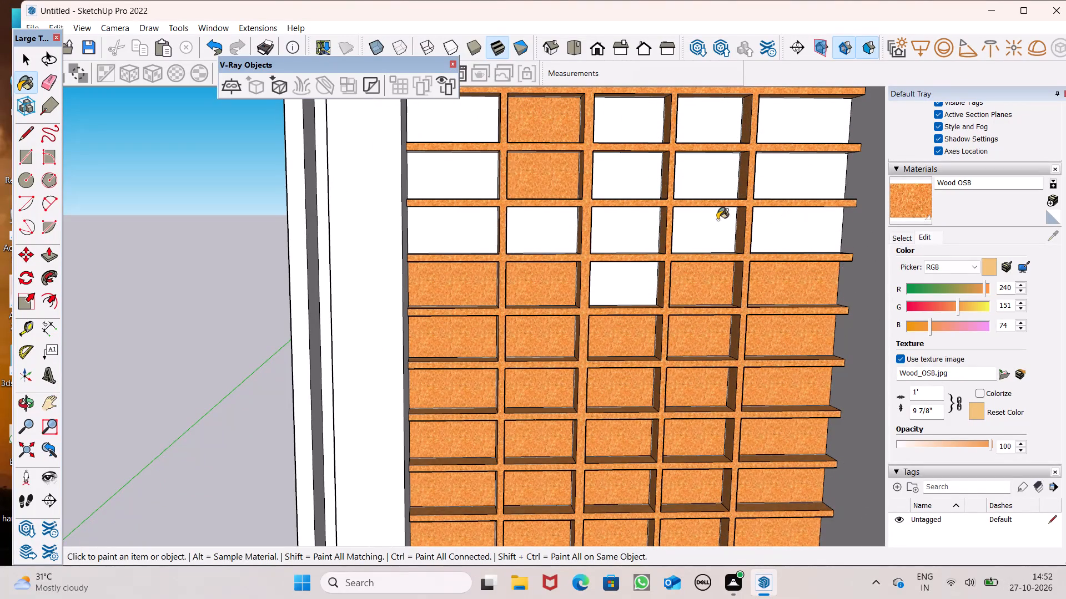
{"action": "left_click", "coordinate": [737, 234]}
{"action": "left_click", "coordinate": [719, 185]}
{"action": "left_click", "coordinate": [609, 253]}
{"action": "left_click", "coordinate": [619, 281]}
{"action": "left_click", "coordinate": [632, 230]}
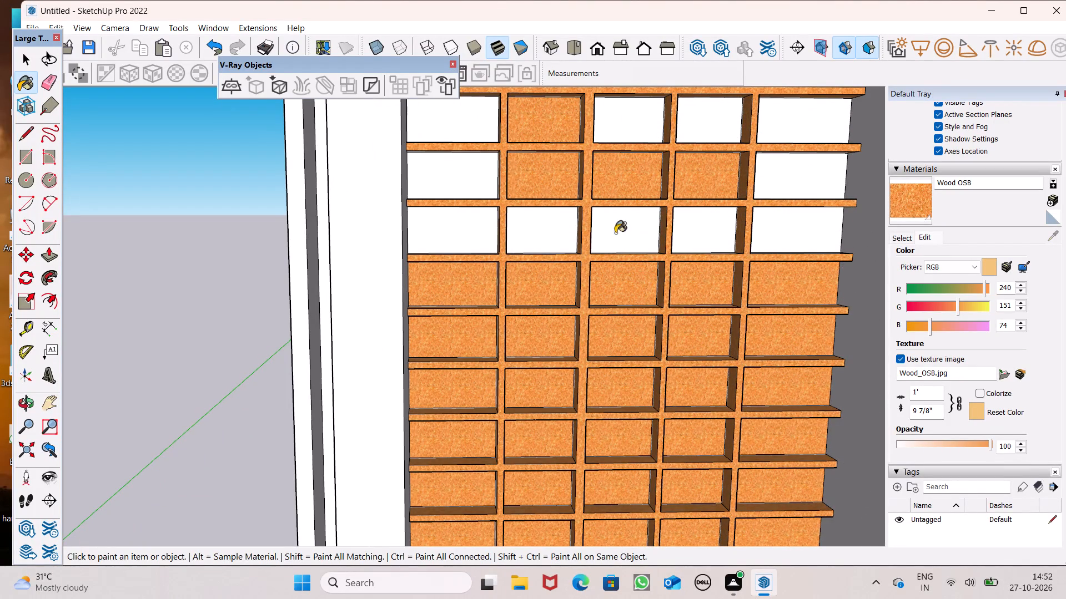
Paint the remaining white back faces in rows nine to eleven from the bottom with Wood OSB.
{"action": "left_click", "coordinate": [557, 232]}
{"action": "left_click", "coordinate": [468, 218]}
{"action": "left_click", "coordinate": [443, 164]}
{"action": "left_click", "coordinate": [458, 120]}
{"action": "left_click_drag", "start_coordinate": [608, 123], "coordinate": [613, 125]}
{"action": "left_click", "coordinate": [726, 128]}
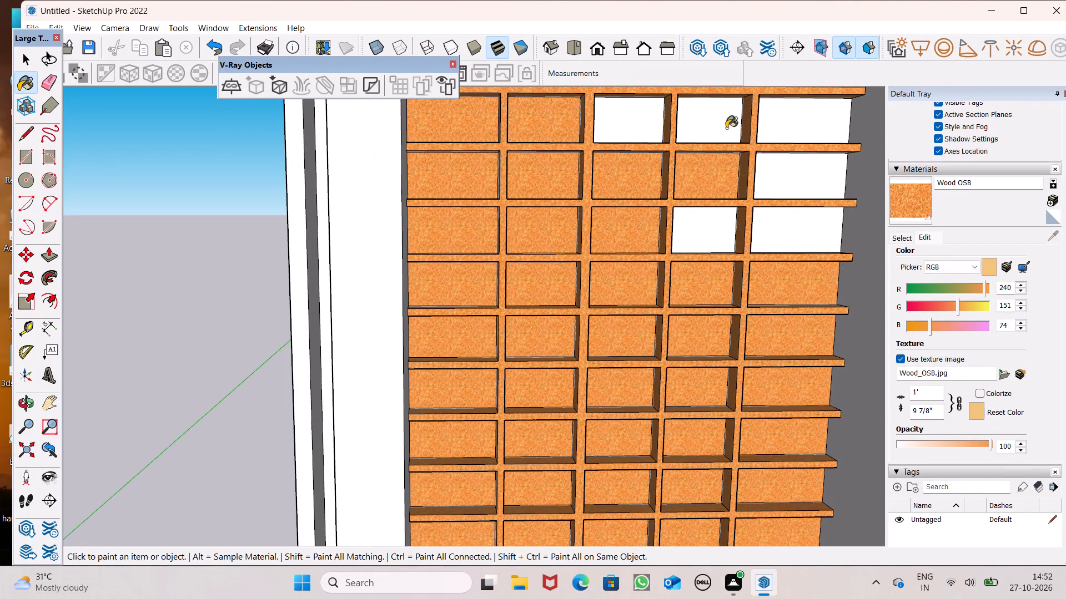
{"action": "left_click", "coordinate": [801, 137]}
{"action": "left_click", "coordinate": [816, 183]}
{"action": "left_click_drag", "start_coordinate": [815, 223], "coordinate": [815, 229]}
{"action": "left_click", "coordinate": [723, 231]}
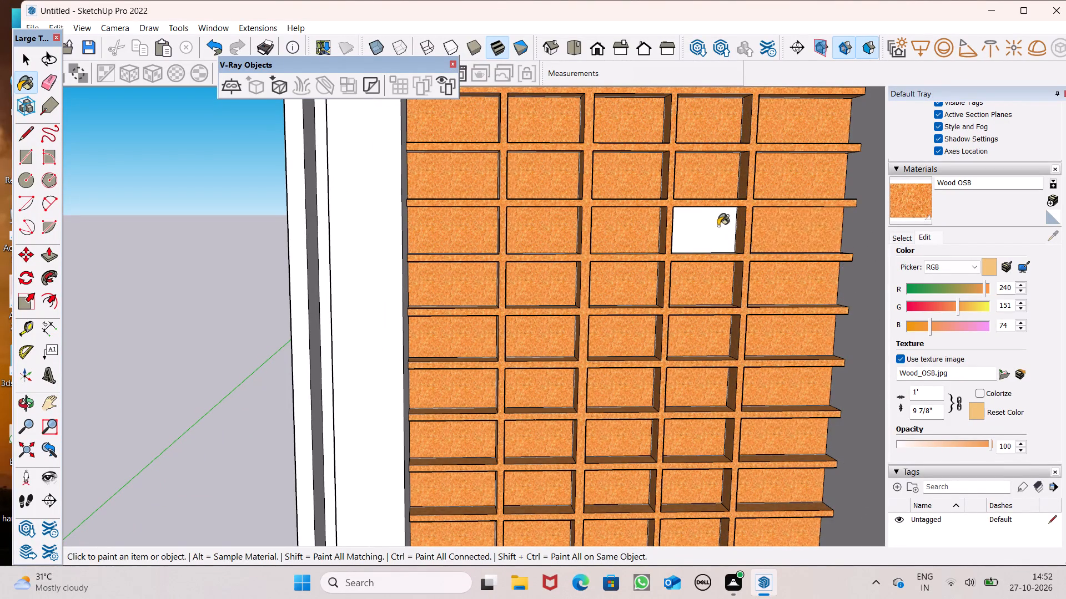
Paint the white first- and second-column back faces in rows twelve to fourteen from the bottom with Wood OSB.
{"action": "scroll", "coordinate": [710, 418], "scroll_direction": "down", "scroll_amount": 11}
{"action": "scroll", "coordinate": [751, 246], "scroll_direction": "up", "scroll_amount": 7}
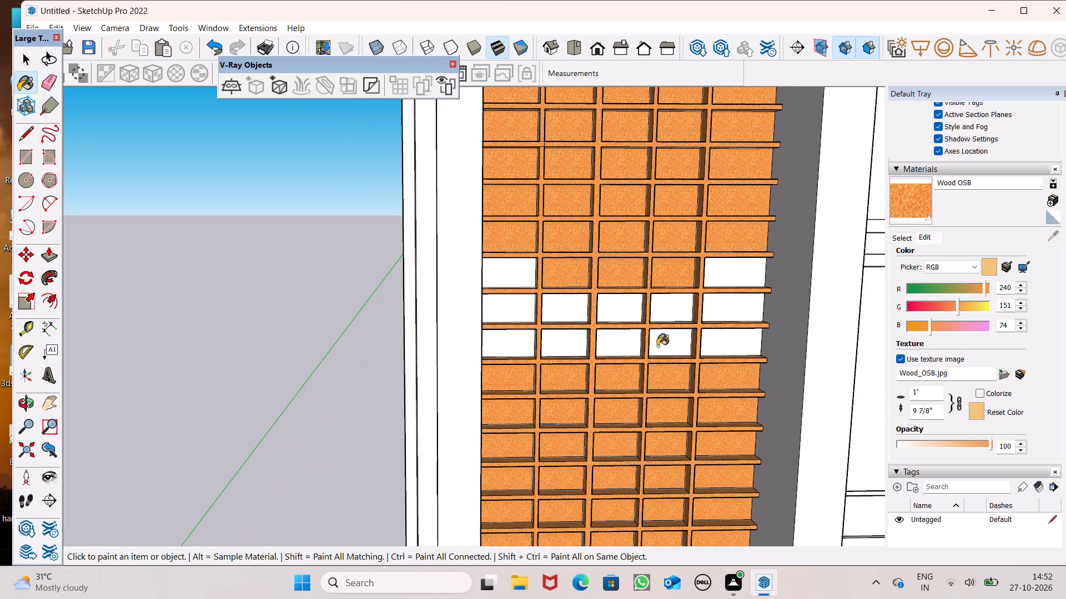
{"action": "scroll", "coordinate": [653, 347], "scroll_direction": "down", "scroll_amount": 4}
{"action": "middle_click_drag", "start_coordinate": [647, 362], "coordinate": [592, 354]}
{"action": "scroll", "coordinate": [637, 412], "scroll_direction": "down", "scroll_amount": 6}
{"action": "scroll", "coordinate": [642, 359], "scroll_direction": "down", "scroll_amount": 5}
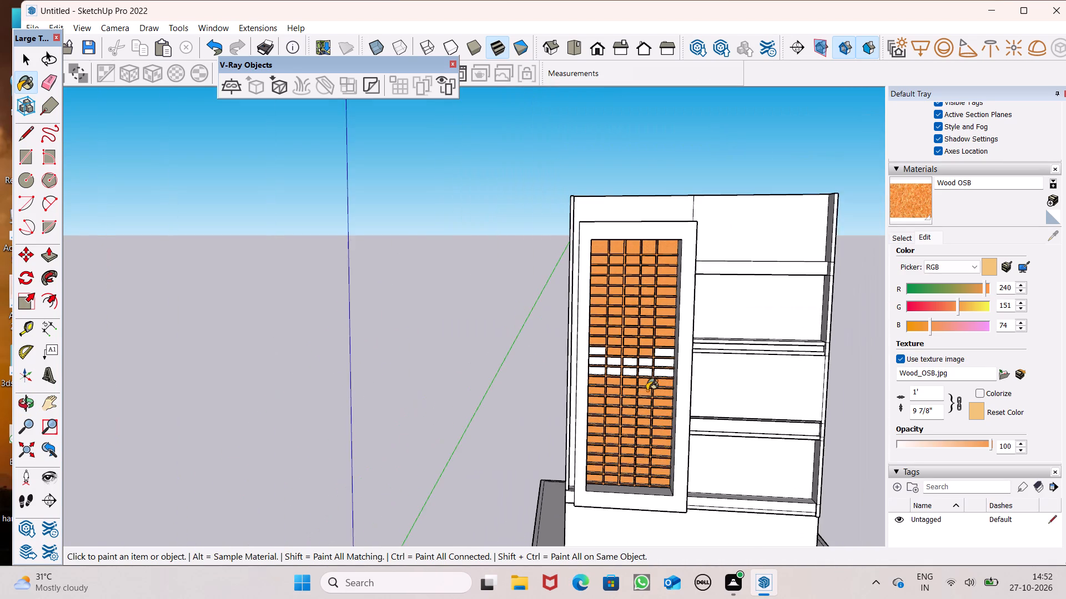
{"action": "middle_click_drag", "start_coordinate": [647, 390], "coordinate": [657, 382]}
{"action": "scroll", "coordinate": [655, 379], "scroll_direction": "up", "scroll_amount": 7}
{"action": "middle_click", "coordinate": [654, 330]}
{"action": "left_click", "coordinate": [562, 393]}
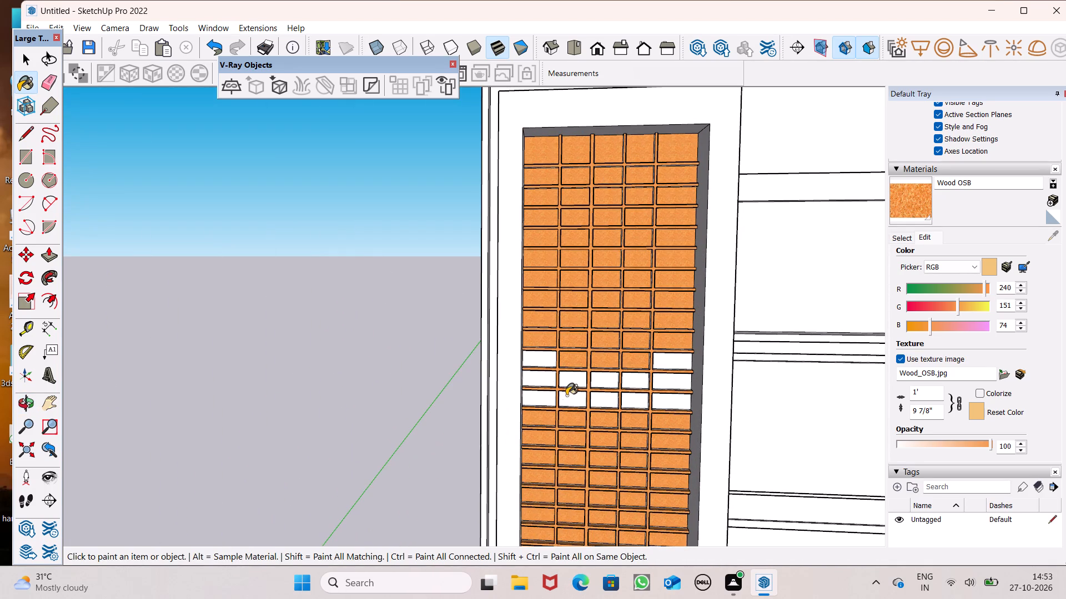
{"action": "left_click", "coordinate": [572, 378]}
{"action": "left_click", "coordinate": [544, 381]}
{"action": "left_click_drag", "start_coordinate": [536, 327], "coordinate": [544, 339]}
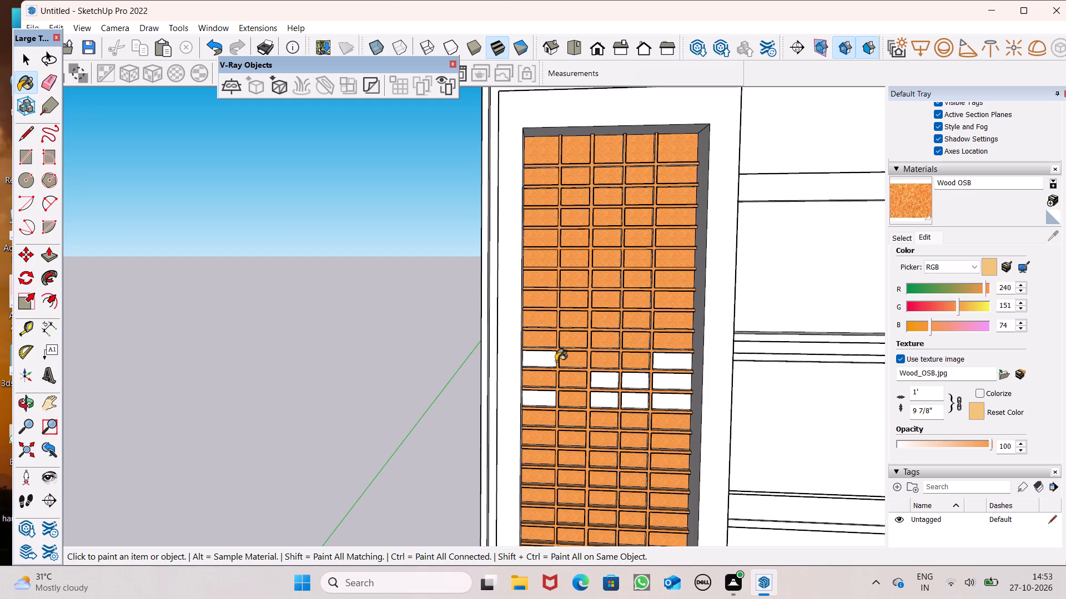
{"action": "scroll", "coordinate": [550, 362], "scroll_direction": "up", "scroll_amount": 5}
{"action": "left_click", "coordinate": [550, 362]}
{"action": "left_click", "coordinate": [547, 416]}
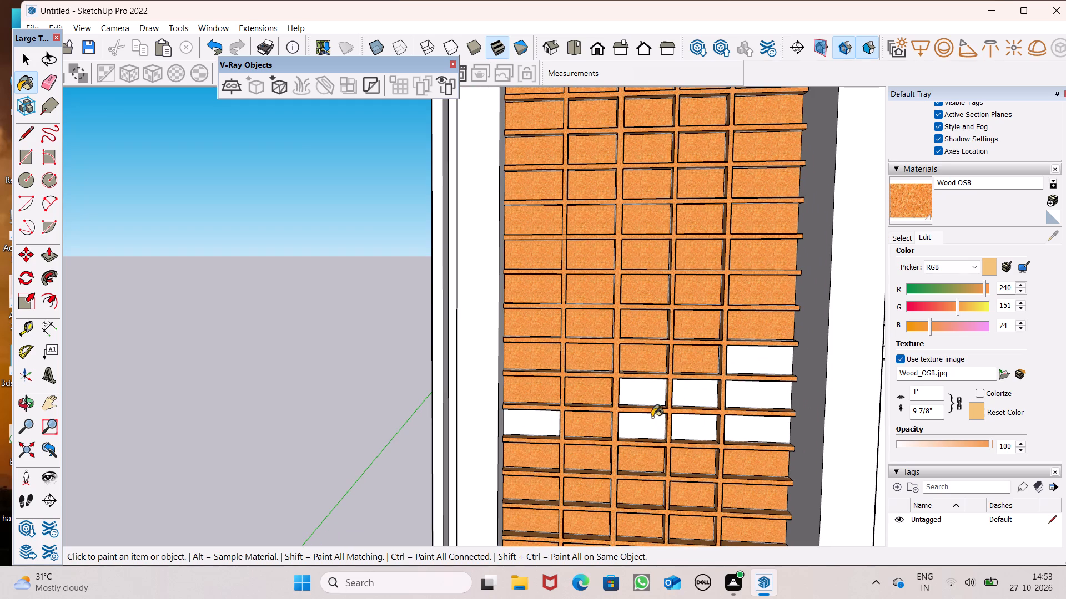
Paint the last white back faces in the third, fourth and fifth columns of the lattice with Wood OSB.
{"action": "left_click", "coordinate": [652, 417]}
{"action": "left_click", "coordinate": [636, 395]}
{"action": "left_click", "coordinate": [712, 407]}
{"action": "left_click", "coordinate": [703, 392]}
{"action": "left_click", "coordinate": [700, 414]}
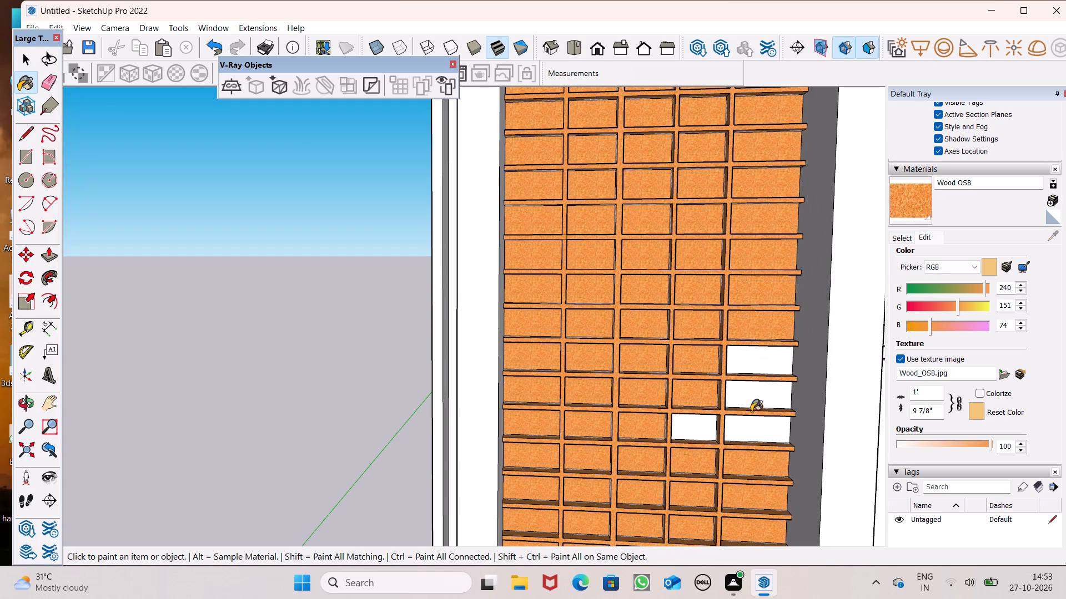
{"action": "left_click", "coordinate": [760, 416]}
{"action": "left_click", "coordinate": [765, 394]}
{"action": "left_click", "coordinate": [773, 356]}
{"action": "left_click", "coordinate": [717, 413]}
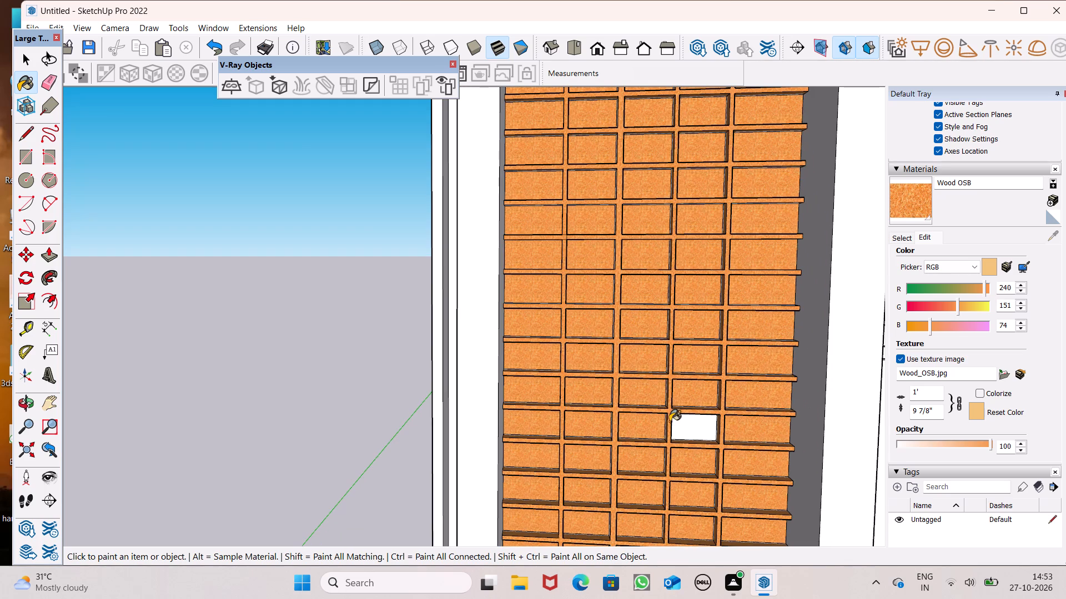
{"action": "left_click", "coordinate": [696, 434]}
Paint the front face of the uppermost horizontal band beside the lattice panel with Wood Floor Parquet.
{"action": "scroll", "coordinate": [671, 319], "scroll_direction": "down", "scroll_amount": 14}
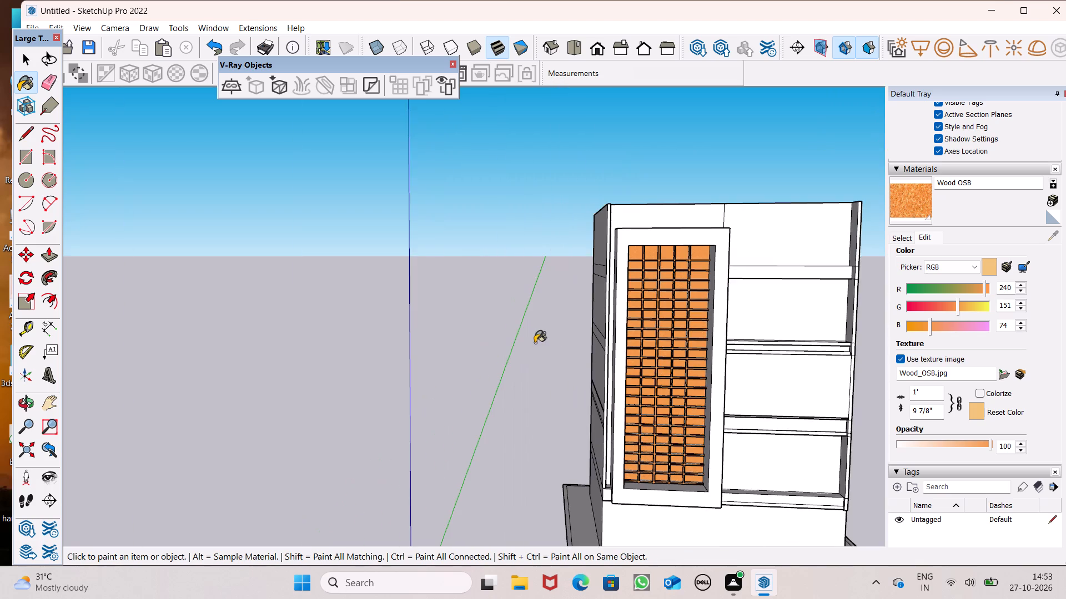
{"action": "scroll", "coordinate": [490, 338], "scroll_direction": "down", "scroll_amount": 1}
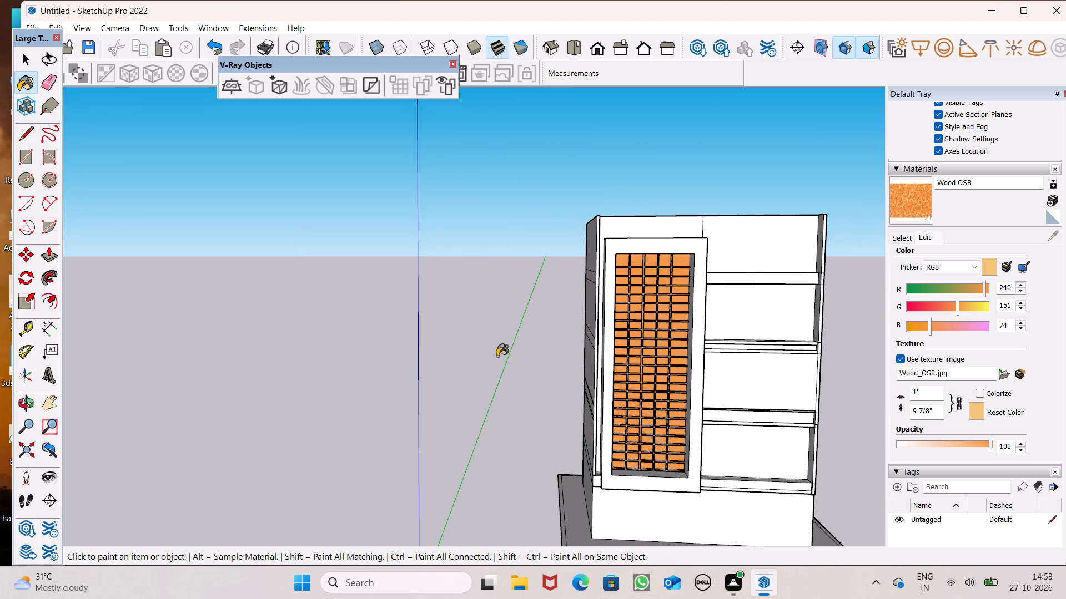
{"action": "scroll", "coordinate": [395, 328], "scroll_direction": "down", "scroll_amount": 1}
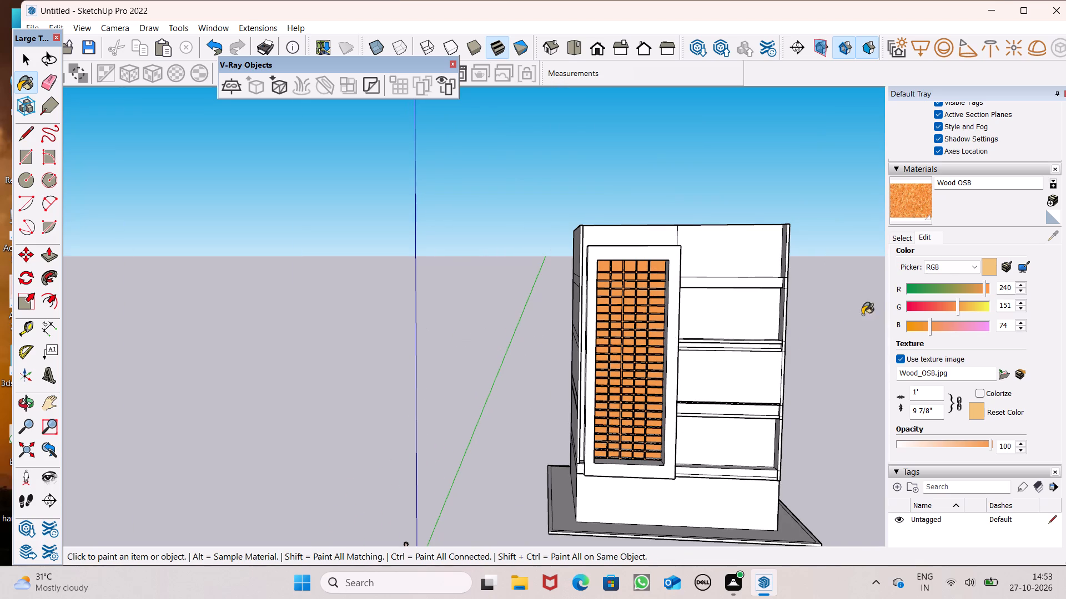
{"action": "left_click", "coordinate": [904, 234]}
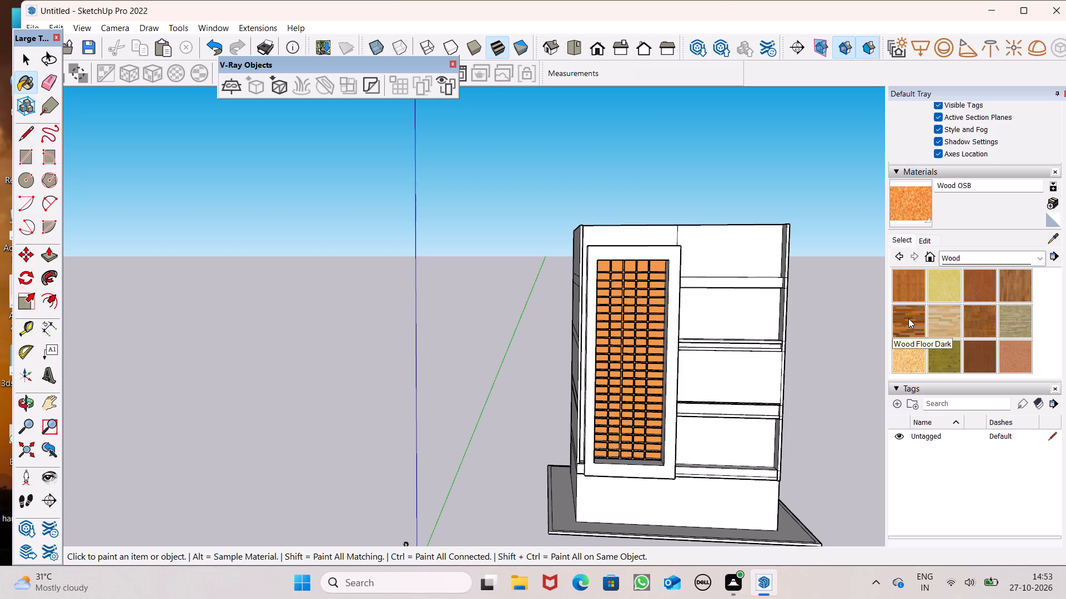
{"action": "left_click", "coordinate": [968, 324]}
{"action": "scroll", "coordinate": [762, 352], "scroll_direction": "up", "scroll_amount": 1}
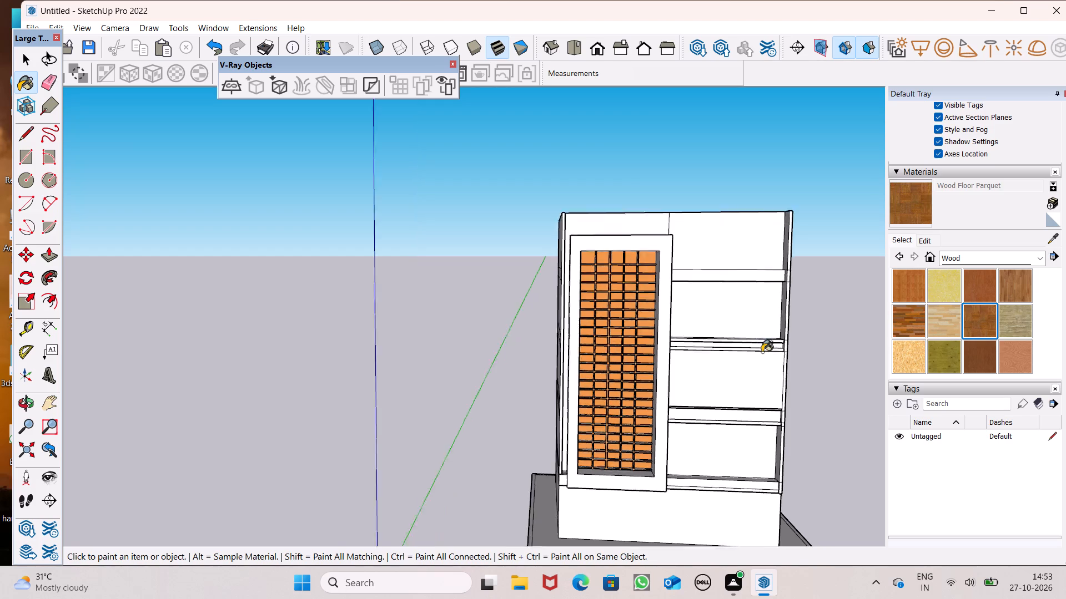
{"action": "scroll", "coordinate": [762, 352], "scroll_direction": "up", "scroll_amount": 6}
{"action": "left_click", "coordinate": [718, 230]}
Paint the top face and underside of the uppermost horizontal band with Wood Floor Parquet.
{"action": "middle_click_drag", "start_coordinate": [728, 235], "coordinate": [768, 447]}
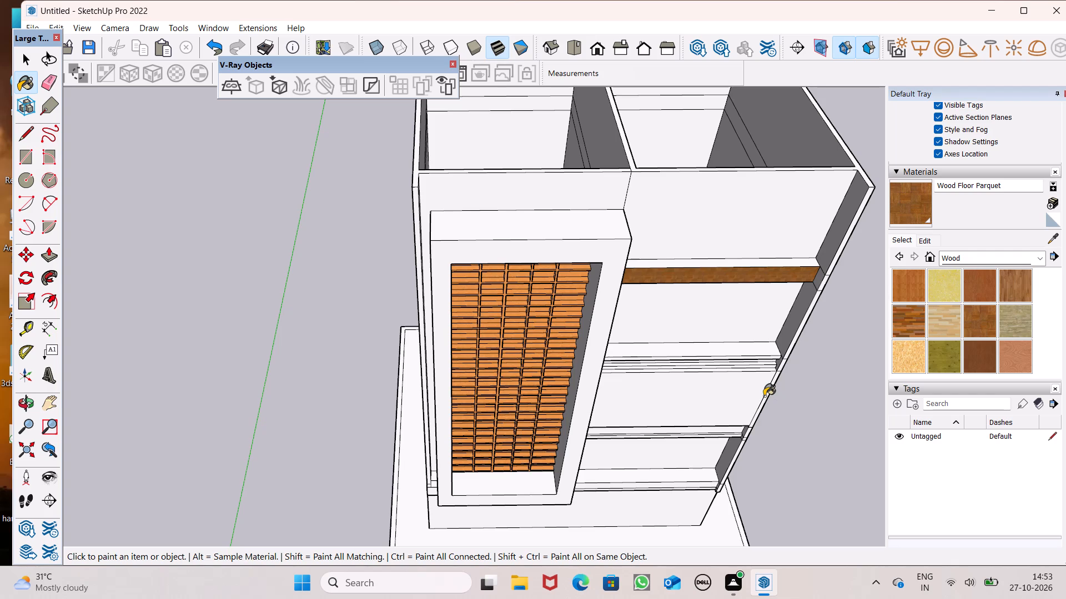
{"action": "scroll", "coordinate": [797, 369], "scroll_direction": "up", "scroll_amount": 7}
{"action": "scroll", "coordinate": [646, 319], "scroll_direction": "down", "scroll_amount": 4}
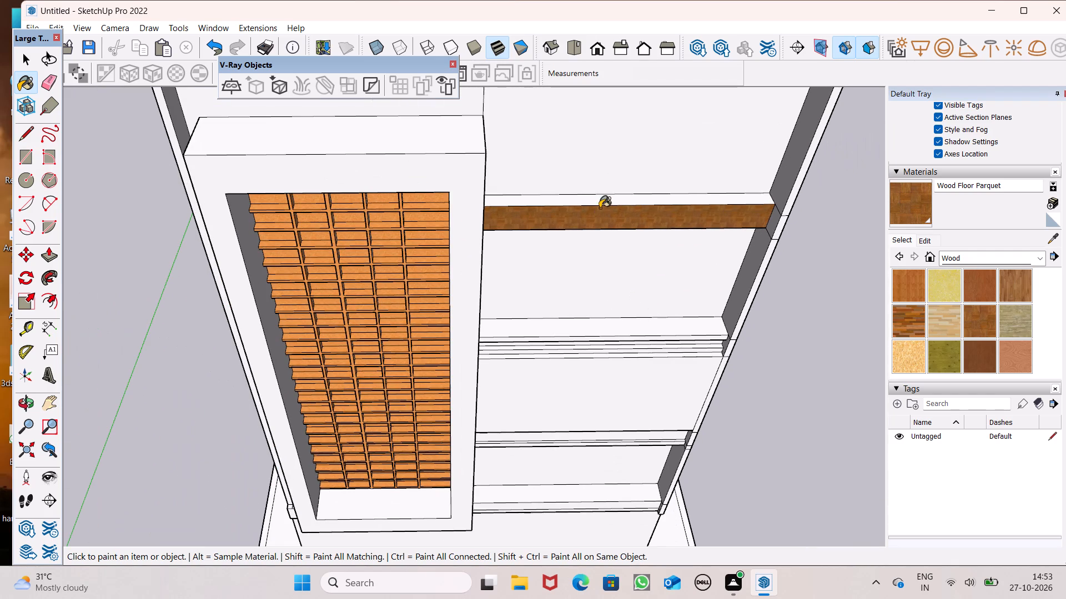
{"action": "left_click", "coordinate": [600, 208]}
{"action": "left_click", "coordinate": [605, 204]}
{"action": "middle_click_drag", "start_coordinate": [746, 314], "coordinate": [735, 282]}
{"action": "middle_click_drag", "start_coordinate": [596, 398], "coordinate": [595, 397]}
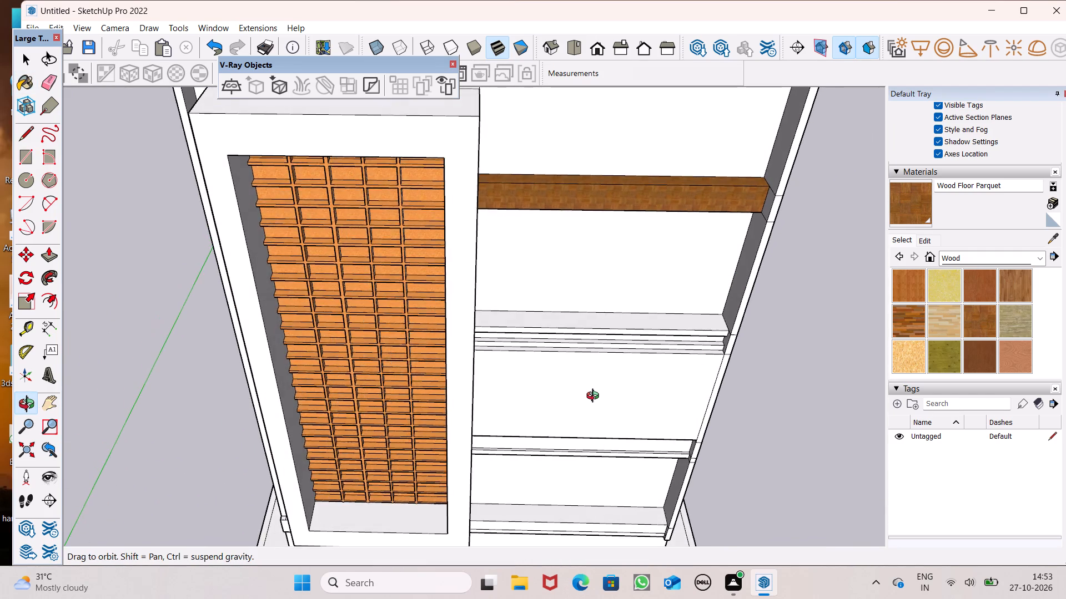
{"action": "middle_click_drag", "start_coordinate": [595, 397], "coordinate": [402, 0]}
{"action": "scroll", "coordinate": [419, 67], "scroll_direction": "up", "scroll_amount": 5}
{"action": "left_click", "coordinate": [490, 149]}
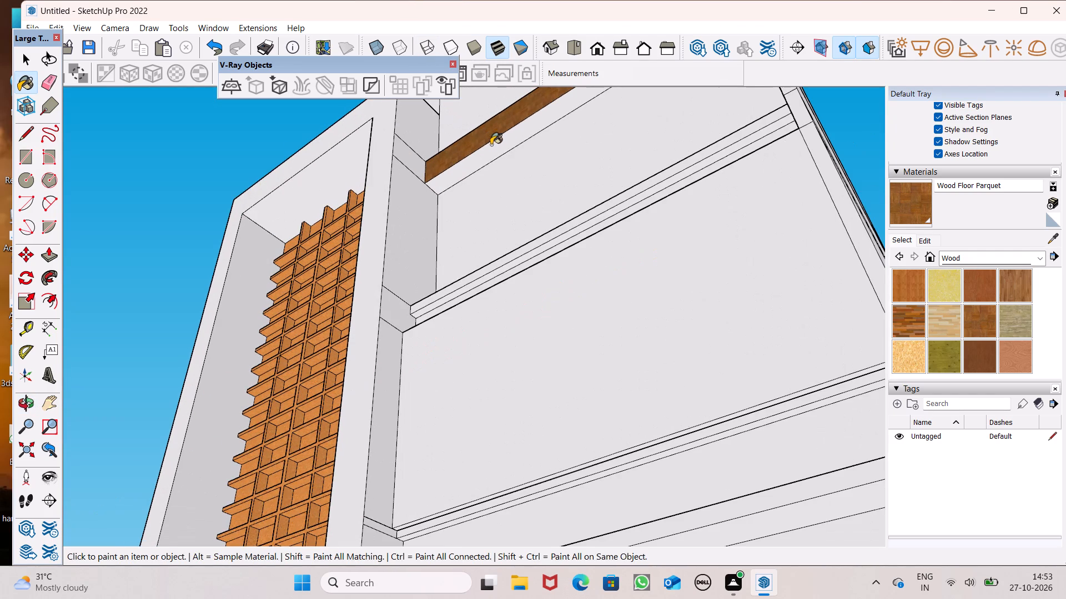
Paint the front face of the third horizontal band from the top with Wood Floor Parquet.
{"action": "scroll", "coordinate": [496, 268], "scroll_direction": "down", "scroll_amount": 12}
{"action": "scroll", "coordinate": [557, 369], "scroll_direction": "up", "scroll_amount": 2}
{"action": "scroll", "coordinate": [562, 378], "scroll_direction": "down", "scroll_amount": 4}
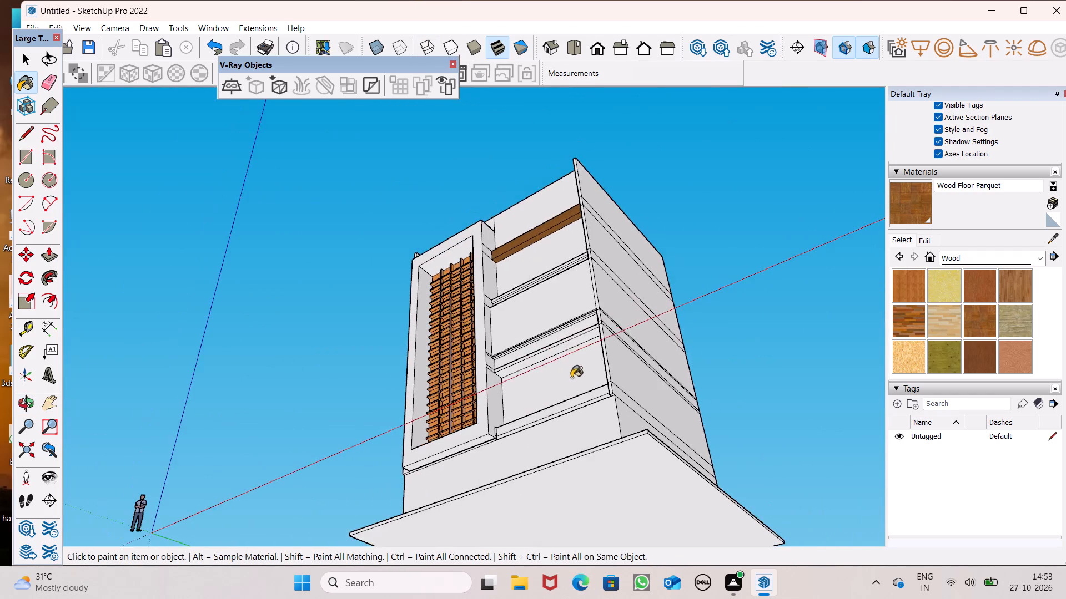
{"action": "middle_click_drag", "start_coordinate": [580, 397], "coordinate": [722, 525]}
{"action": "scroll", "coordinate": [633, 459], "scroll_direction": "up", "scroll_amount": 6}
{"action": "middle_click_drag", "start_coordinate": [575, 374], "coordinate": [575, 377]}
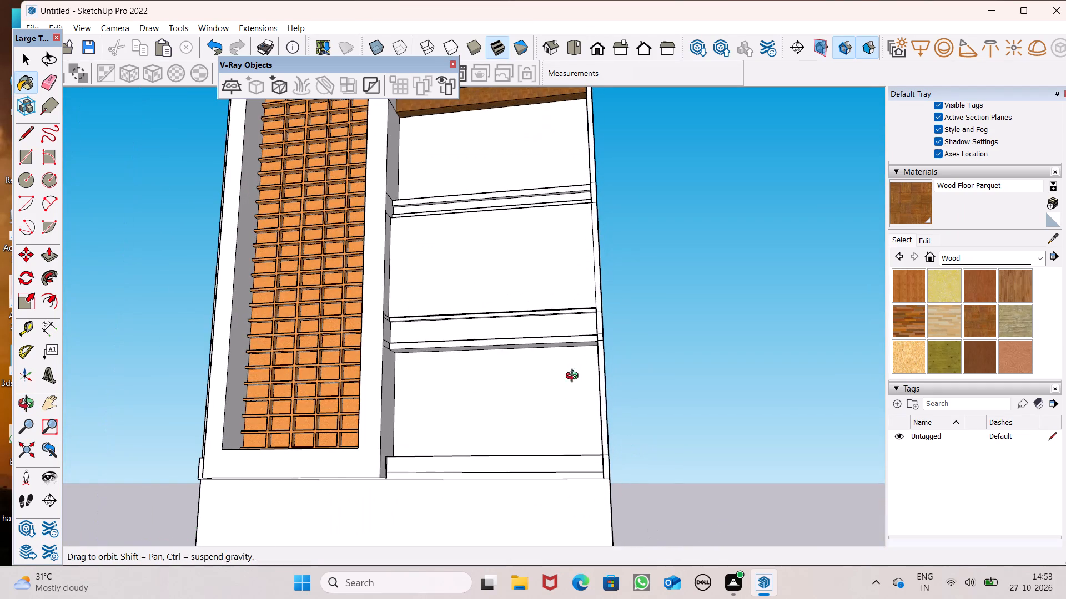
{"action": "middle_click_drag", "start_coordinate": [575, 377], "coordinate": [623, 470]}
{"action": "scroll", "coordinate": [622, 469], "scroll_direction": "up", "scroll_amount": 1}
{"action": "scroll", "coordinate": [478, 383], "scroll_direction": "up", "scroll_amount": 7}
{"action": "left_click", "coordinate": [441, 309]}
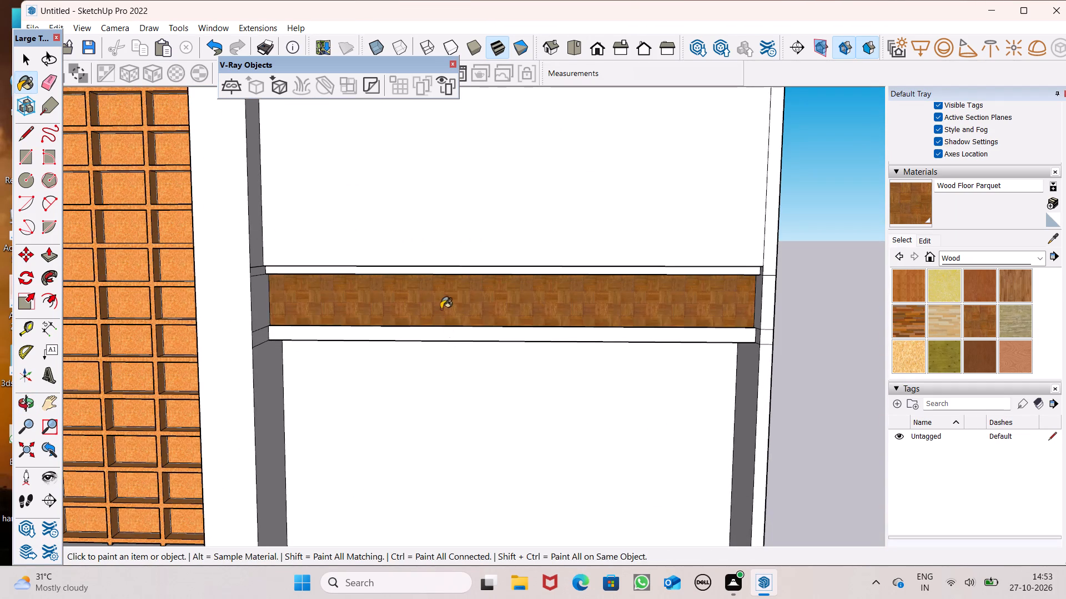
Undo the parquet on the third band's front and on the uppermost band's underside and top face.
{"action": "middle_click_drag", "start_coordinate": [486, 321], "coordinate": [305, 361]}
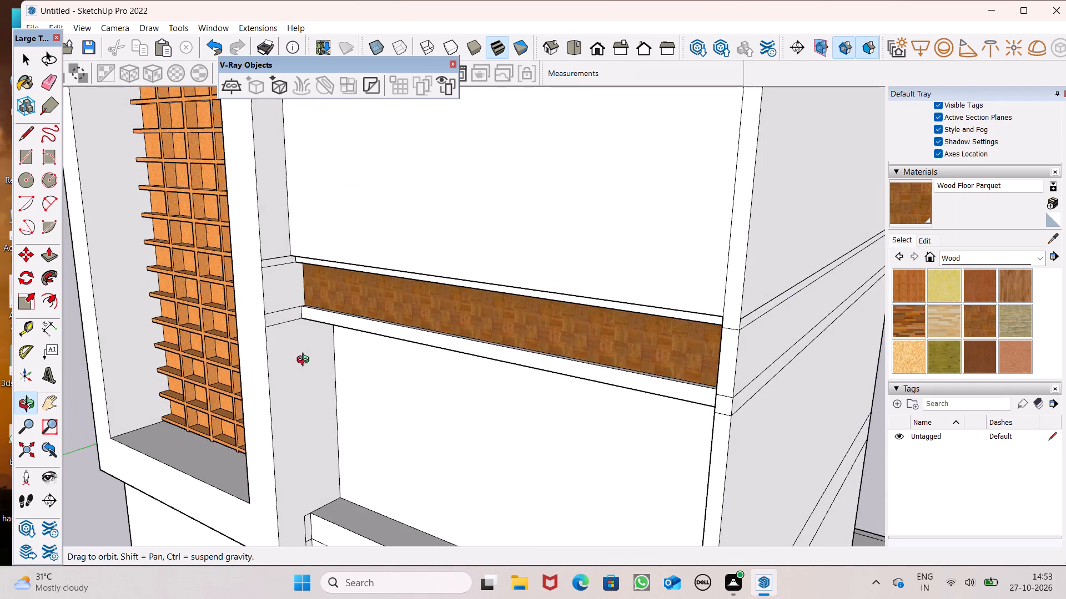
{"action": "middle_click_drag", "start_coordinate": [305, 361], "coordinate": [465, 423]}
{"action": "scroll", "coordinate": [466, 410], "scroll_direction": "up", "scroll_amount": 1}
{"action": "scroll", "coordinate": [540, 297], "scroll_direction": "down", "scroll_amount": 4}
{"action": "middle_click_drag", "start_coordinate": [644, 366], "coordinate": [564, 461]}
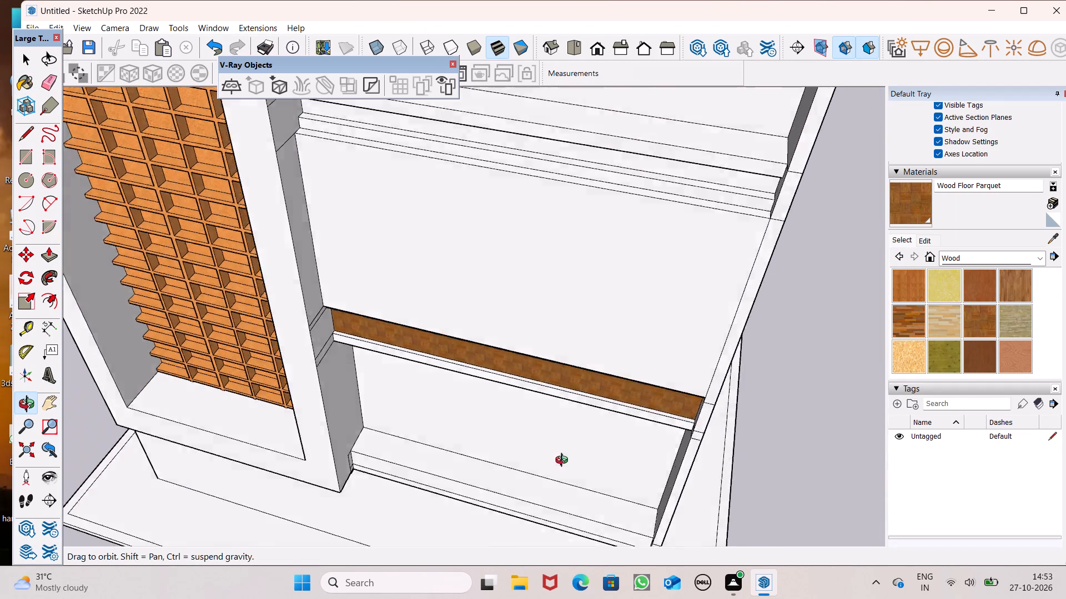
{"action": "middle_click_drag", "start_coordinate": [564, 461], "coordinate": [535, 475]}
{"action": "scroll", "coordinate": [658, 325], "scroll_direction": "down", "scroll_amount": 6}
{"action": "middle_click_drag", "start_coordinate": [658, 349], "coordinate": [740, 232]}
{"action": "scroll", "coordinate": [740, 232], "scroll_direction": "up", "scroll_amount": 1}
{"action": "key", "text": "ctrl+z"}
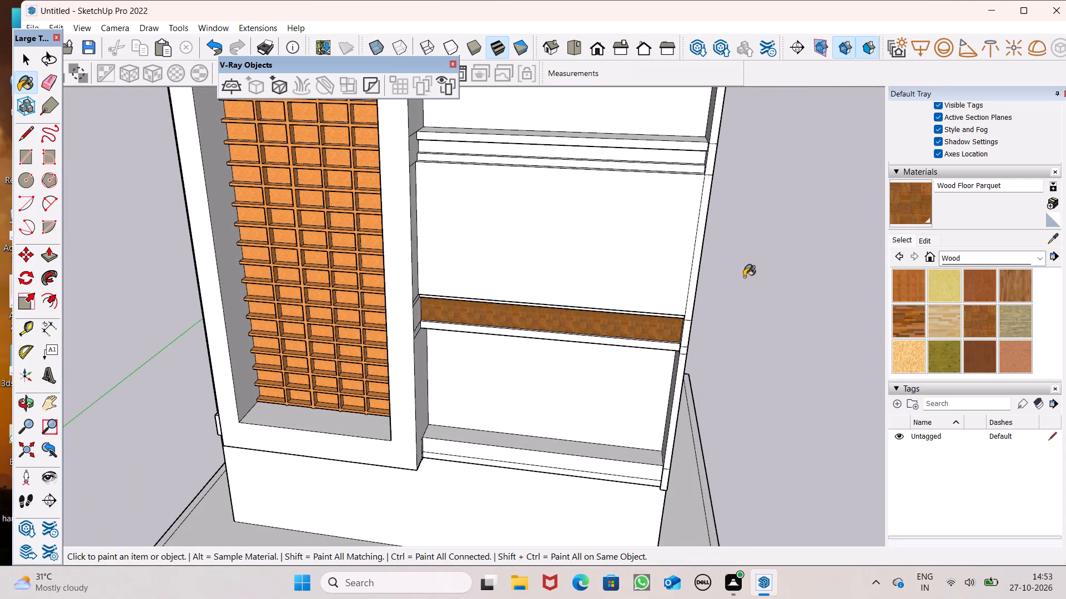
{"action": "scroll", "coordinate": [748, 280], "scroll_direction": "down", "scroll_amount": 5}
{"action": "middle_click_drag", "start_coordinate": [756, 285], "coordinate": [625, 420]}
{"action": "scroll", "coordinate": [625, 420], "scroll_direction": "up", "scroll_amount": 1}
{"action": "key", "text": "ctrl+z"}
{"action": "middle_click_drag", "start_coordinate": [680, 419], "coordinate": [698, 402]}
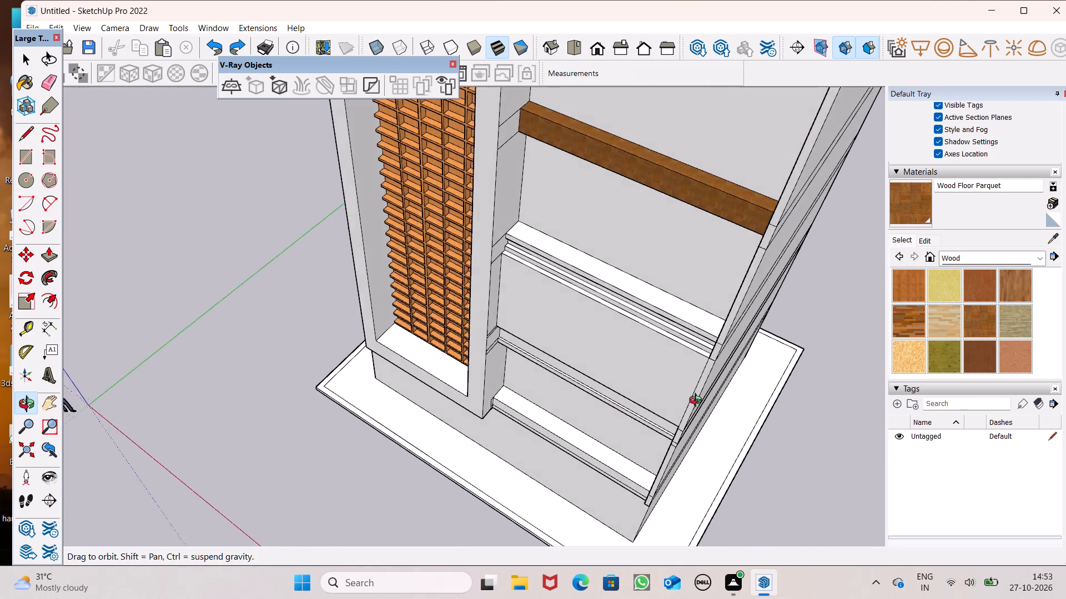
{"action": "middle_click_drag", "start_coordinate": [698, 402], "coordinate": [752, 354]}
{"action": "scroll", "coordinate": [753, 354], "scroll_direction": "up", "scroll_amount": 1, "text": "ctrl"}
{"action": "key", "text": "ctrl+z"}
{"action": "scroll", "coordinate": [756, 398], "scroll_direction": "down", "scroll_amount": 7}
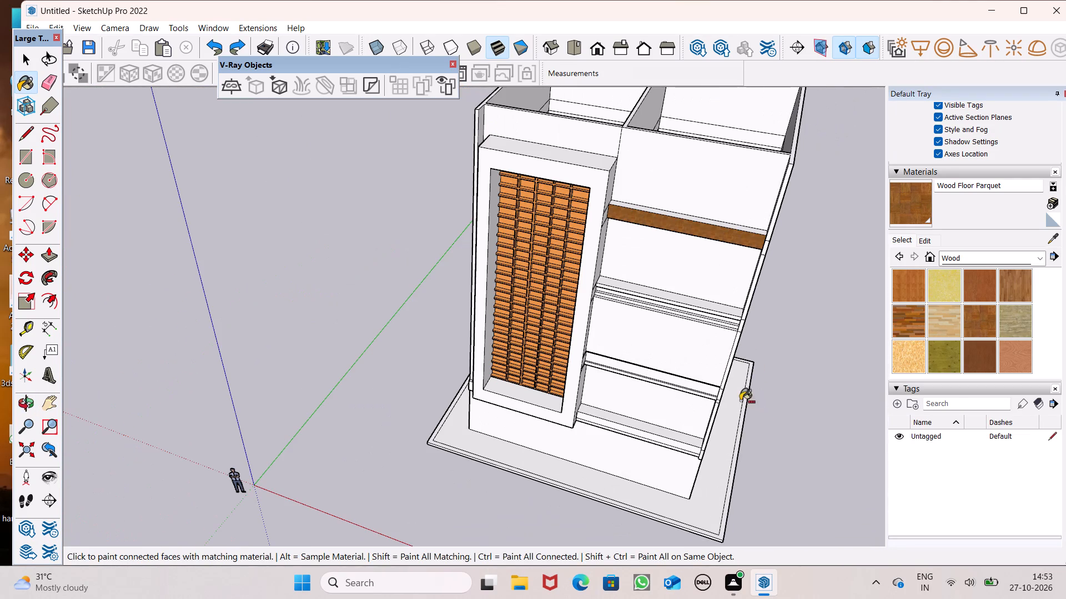
Push the wall face between the second and third horizontal bands inward by 5 11/16" with Push/Pull.
{"action": "middle_click_drag", "start_coordinate": [741, 395], "coordinate": [657, 368]}
{"action": "key", "text": "space"}
{"action": "scroll", "coordinate": [687, 388], "scroll_direction": "up", "scroll_amount": 8}
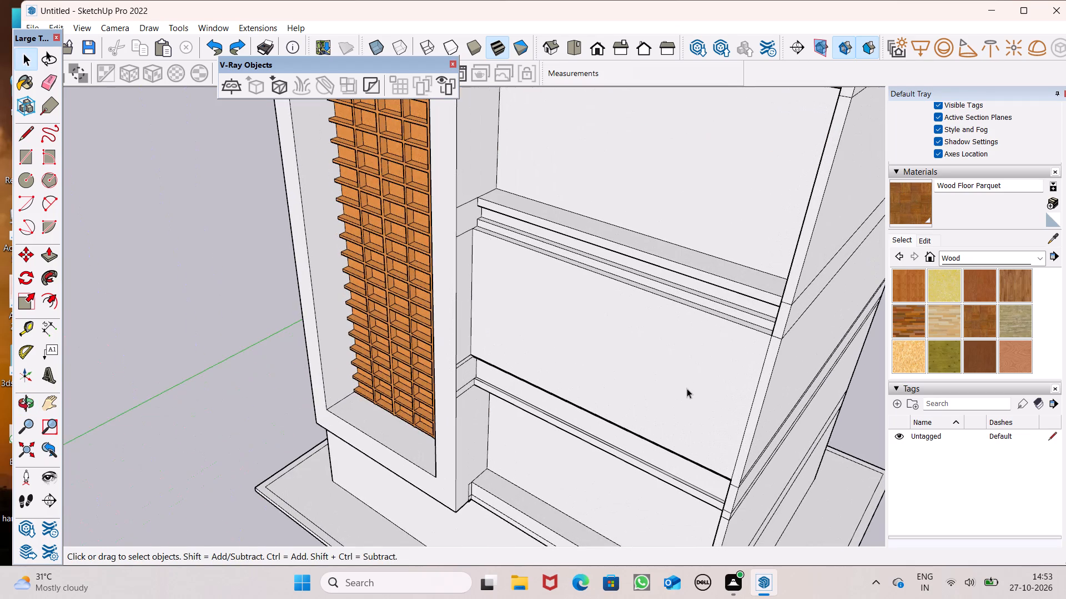
{"action": "left_click", "coordinate": [51, 253]}
{"action": "left_click_drag", "start_coordinate": [592, 379], "coordinate": [624, 377]}
{"action": "scroll", "coordinate": [728, 281], "scroll_direction": "down", "scroll_amount": 1}
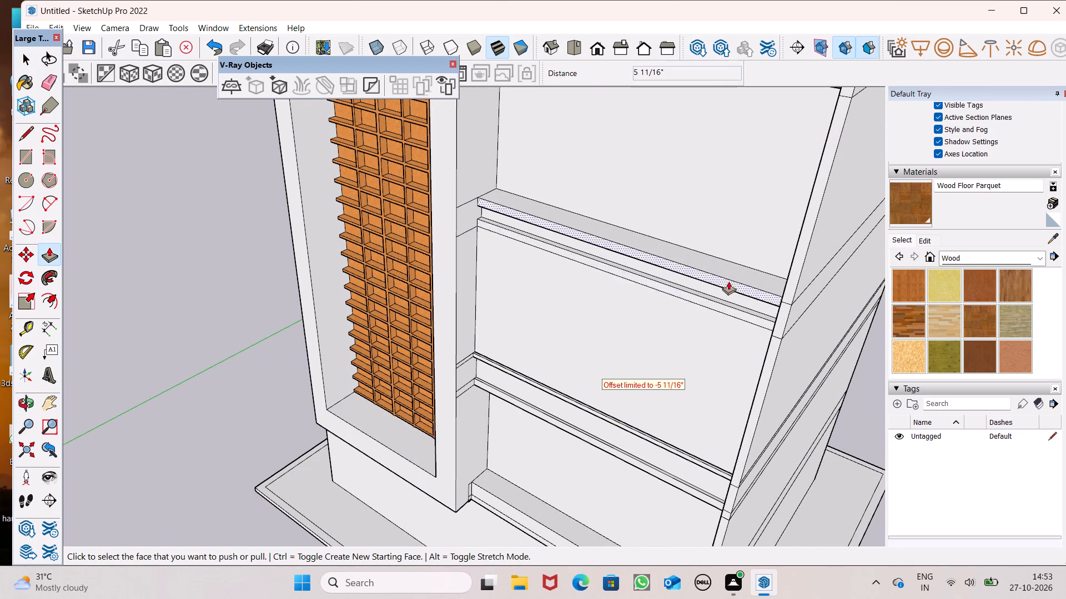
{"action": "scroll", "coordinate": [728, 281], "scroll_direction": "down", "scroll_amount": 2}
{"action": "key", "text": "space"}
Examine the third horizontal band and the adjoining wall faces from above and from the front.
{"action": "middle_click_drag", "start_coordinate": [634, 316], "coordinate": [705, 227]}
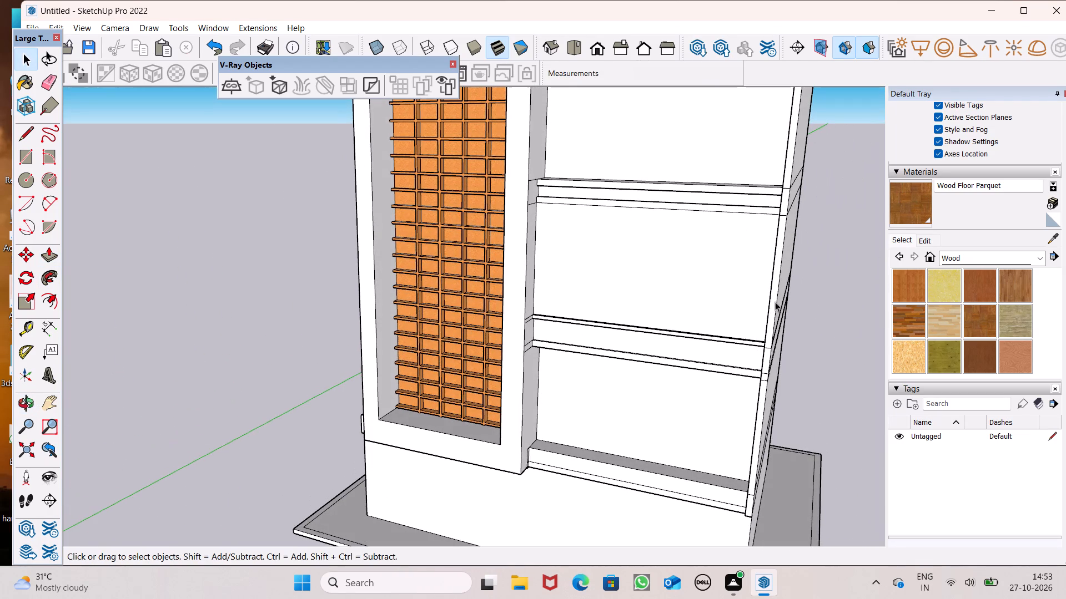
{"action": "key", "text": "space"}
{"action": "left_click", "coordinate": [852, 339]}
{"action": "middle_click_drag", "start_coordinate": [703, 338], "coordinate": [762, 499]}
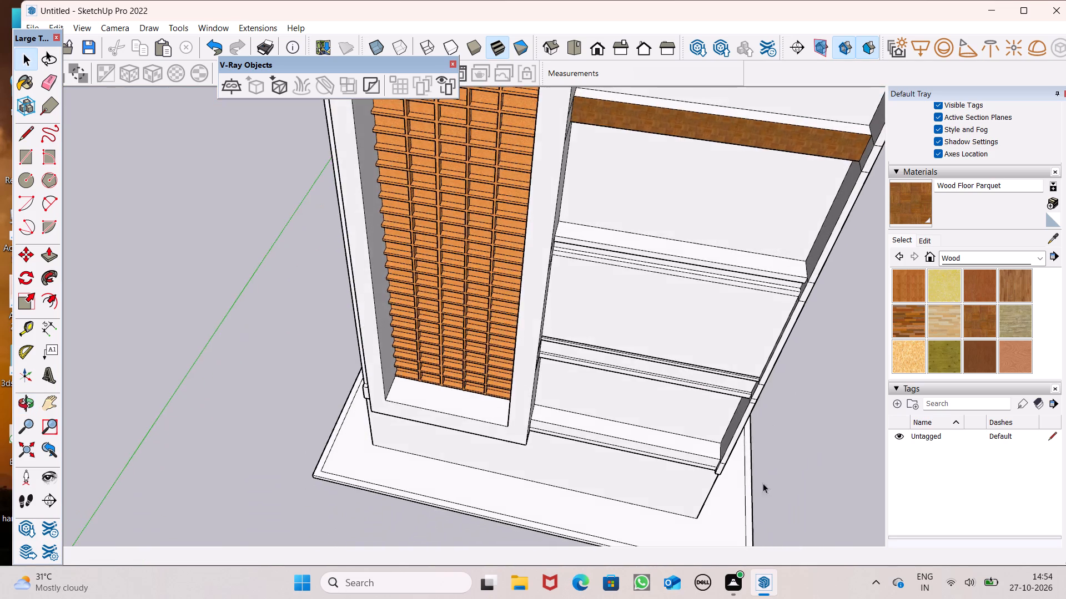
{"action": "scroll", "coordinate": [735, 427], "scroll_direction": "up", "scroll_amount": 6}
{"action": "middle_click_drag", "start_coordinate": [728, 414], "coordinate": [723, 246]}
{"action": "scroll", "coordinate": [723, 247], "scroll_direction": "up", "scroll_amount": 1}
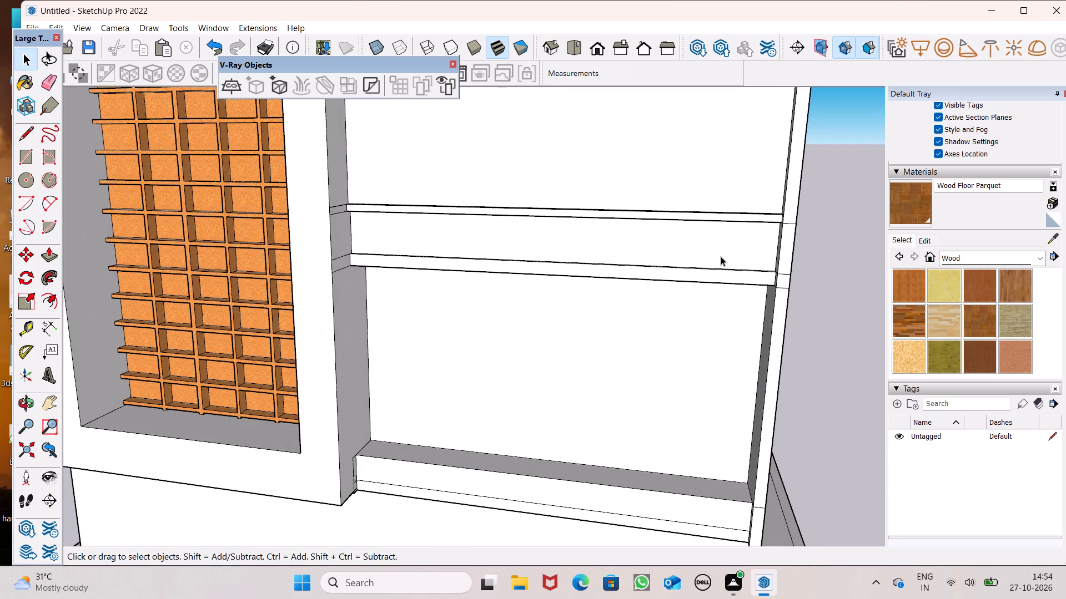
{"action": "scroll", "coordinate": [670, 334], "scroll_direction": "down", "scroll_amount": 7}
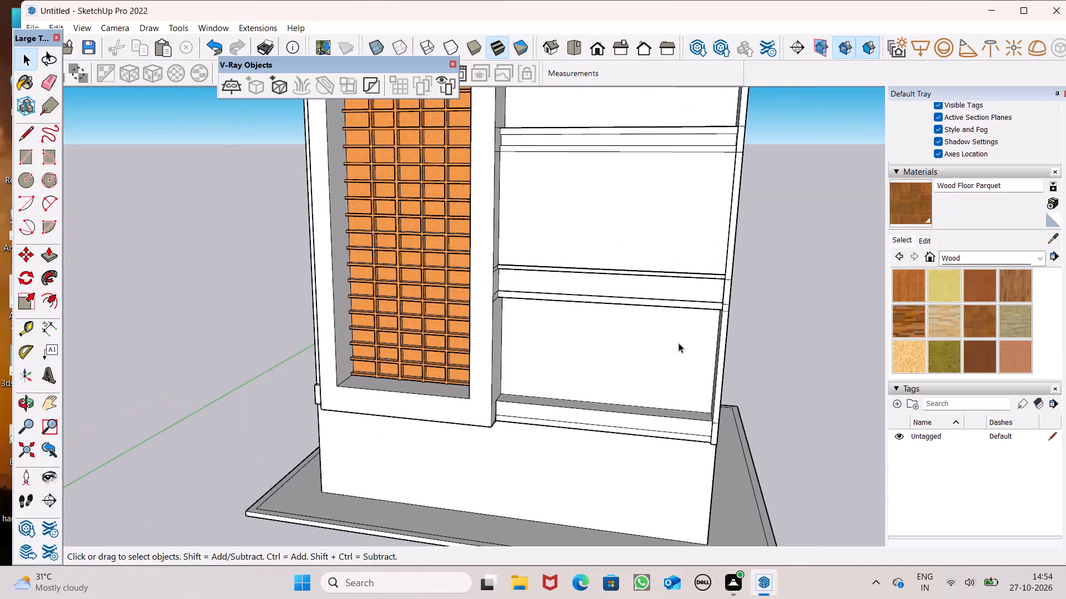
Paint the third horizontal band's recessed front and its upper ledge's top and front faces with Wood Floor Parquet.
{"action": "middle_click_drag", "start_coordinate": [679, 343], "coordinate": [708, 297]}
{"action": "scroll", "coordinate": [708, 297], "scroll_direction": "down", "scroll_amount": 6}
{"action": "scroll", "coordinate": [690, 264], "scroll_direction": "up", "scroll_amount": 1}
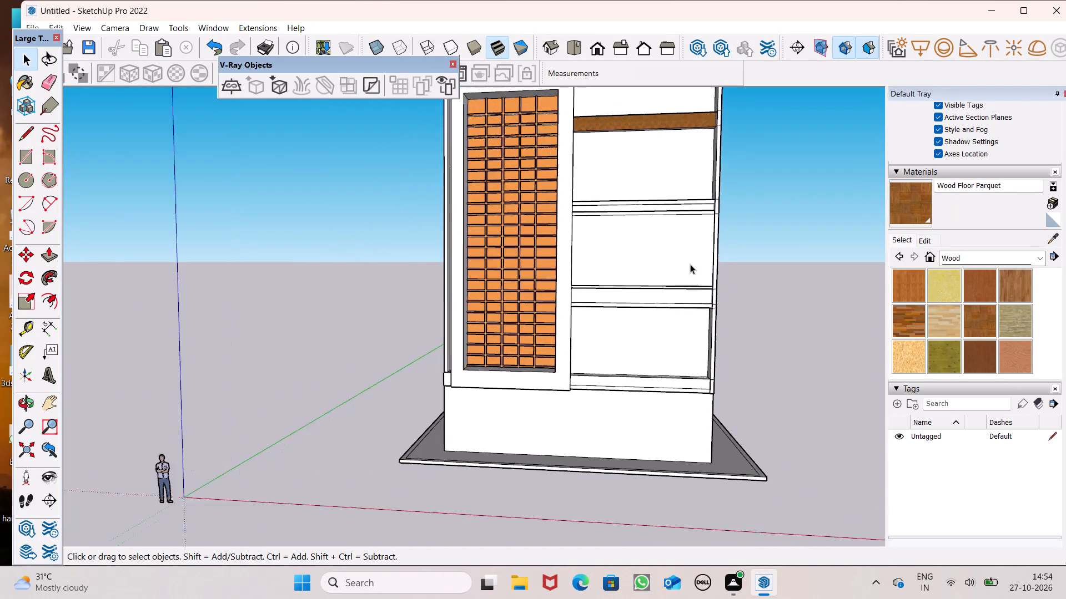
{"action": "scroll", "coordinate": [690, 264], "scroll_direction": "up", "scroll_amount": 3}
{"action": "left_click", "coordinate": [897, 215]}
{"action": "scroll", "coordinate": [634, 267], "scroll_direction": "up", "scroll_amount": 8}
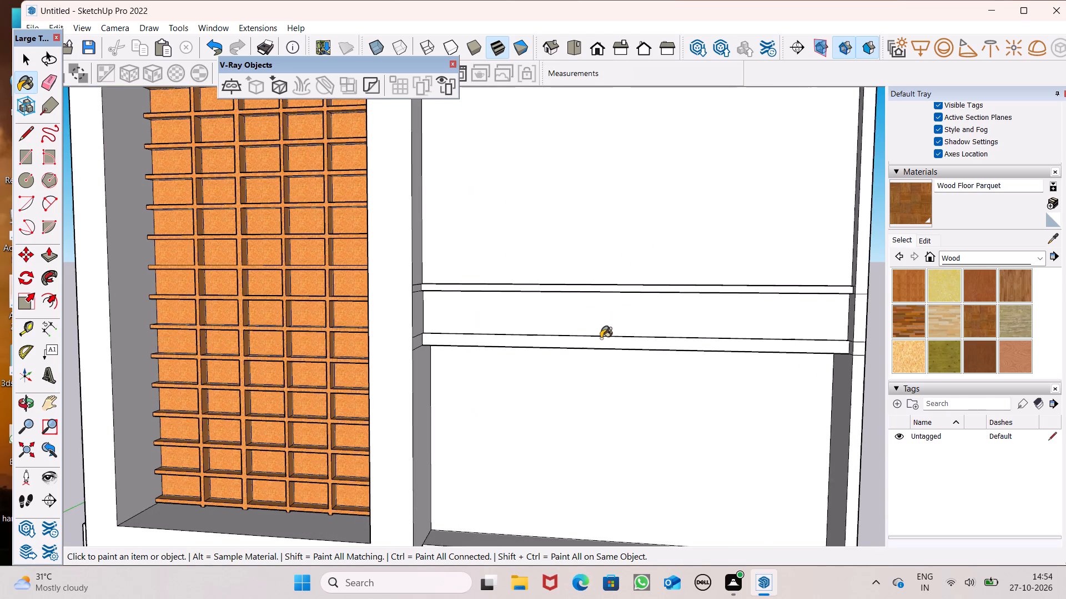
{"action": "left_click", "coordinate": [605, 327]}
{"action": "middle_click_drag", "start_coordinate": [612, 324], "coordinate": [634, 431]}
{"action": "scroll", "coordinate": [634, 430], "scroll_direction": "up", "scroll_amount": 1}
{"action": "scroll", "coordinate": [494, 356], "scroll_direction": "up", "scroll_amount": 7}
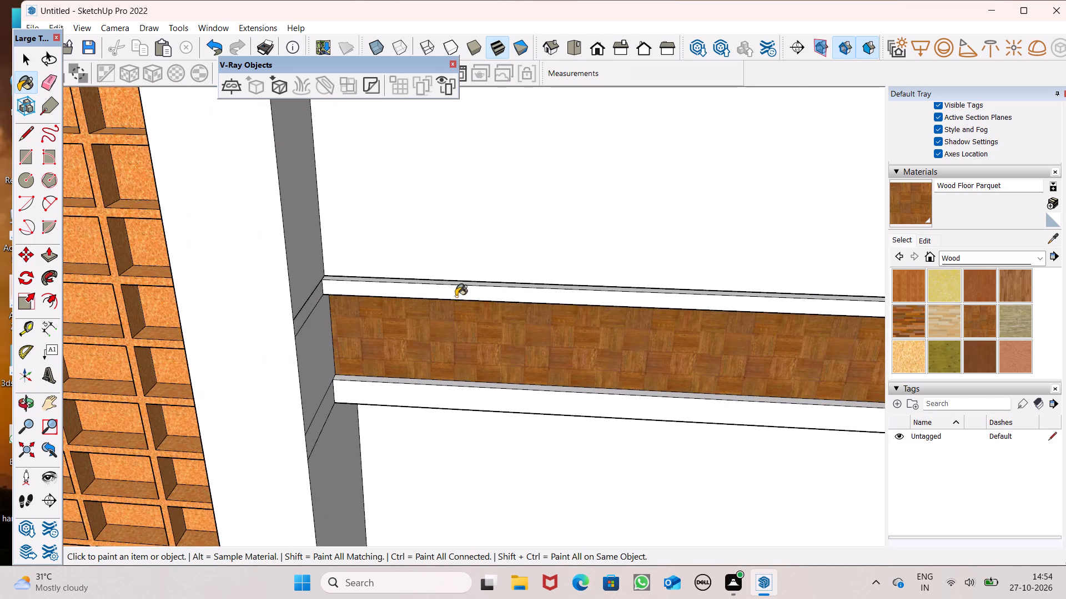
{"action": "left_click", "coordinate": [459, 284]}
{"action": "left_click", "coordinate": [459, 289]}
{"action": "scroll", "coordinate": [447, 326], "scroll_direction": "down", "scroll_amount": 6}
{"action": "scroll", "coordinate": [489, 382], "scroll_direction": "down", "scroll_amount": 5}
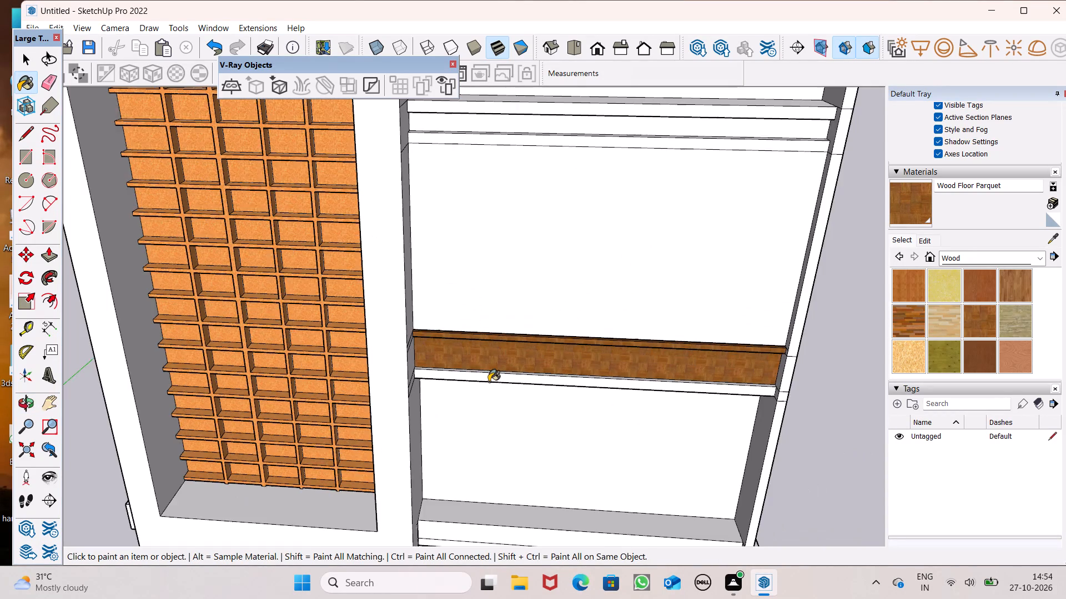
Paint the underside of the third band's upper ledge with Wood Floor Parquet.
{"action": "middle_click_drag", "start_coordinate": [522, 414], "coordinate": [572, 75]}
{"action": "scroll", "coordinate": [629, 187], "scroll_direction": "up", "scroll_amount": 6}
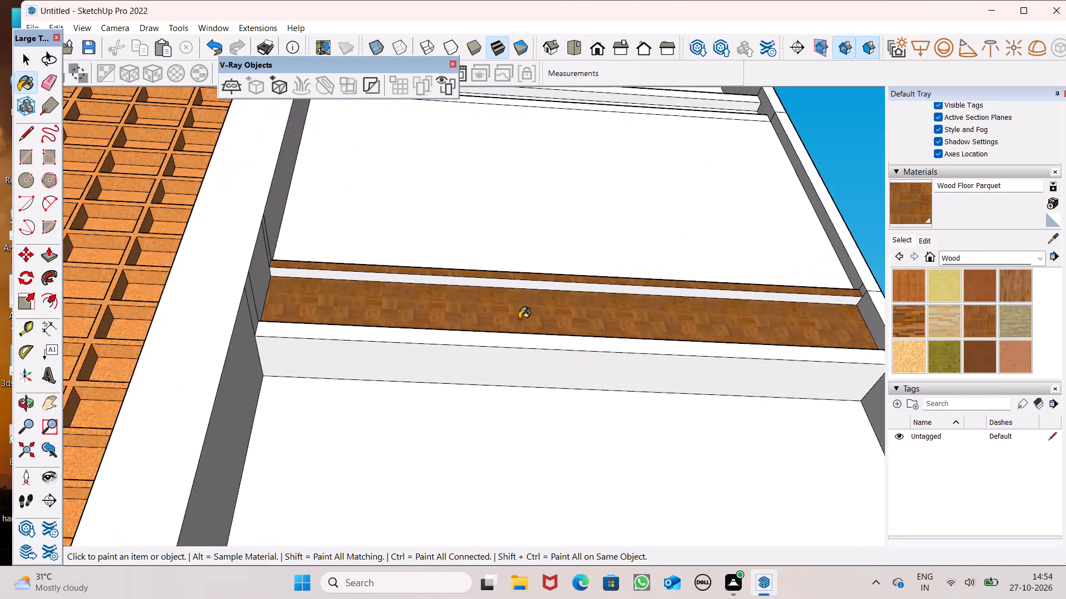
{"action": "scroll", "coordinate": [519, 319], "scroll_direction": "up", "scroll_amount": 6}
{"action": "left_click", "coordinate": [519, 257]}
{"action": "scroll", "coordinate": [525, 251], "scroll_direction": "down", "scroll_amount": 6}
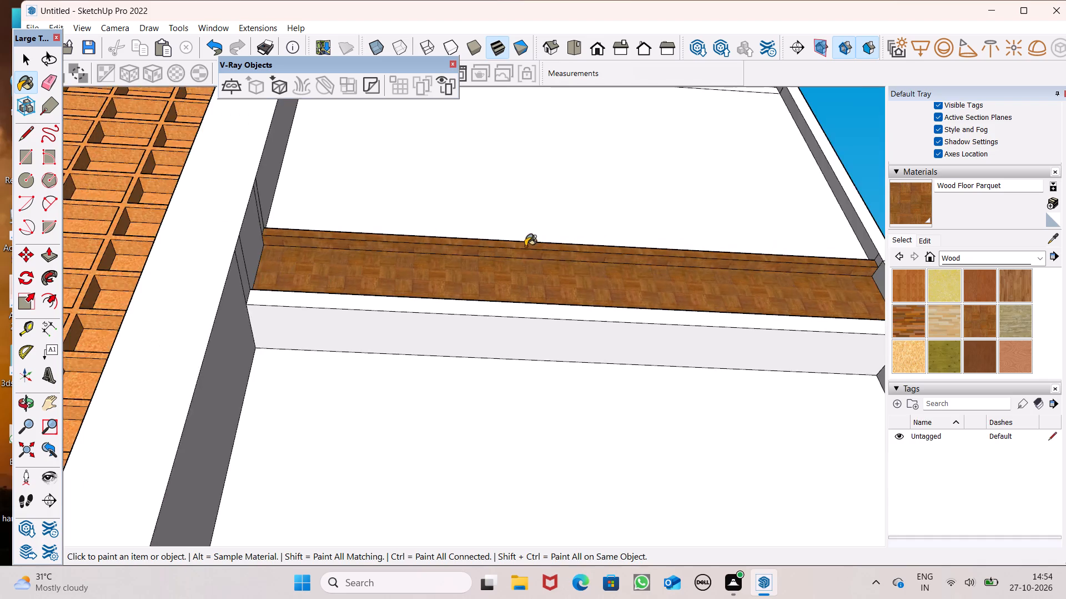
Erase the third band's leftover edge lines from the side face of the lattice panel's frame.
{"action": "middle_click_drag", "start_coordinate": [529, 237], "coordinate": [482, 464]}
{"action": "scroll", "coordinate": [460, 267], "scroll_direction": "down", "scroll_amount": 6}
{"action": "middle_click_drag", "start_coordinate": [497, 265], "coordinate": [472, 370]}
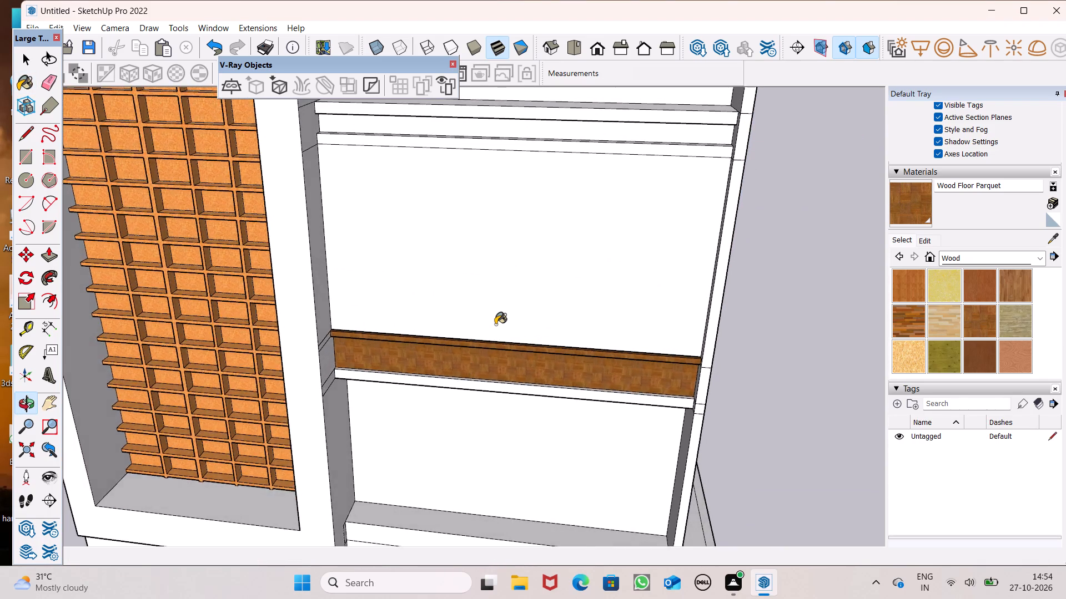
{"action": "scroll", "coordinate": [495, 324], "scroll_direction": "down", "scroll_amount": 6}
{"action": "middle_click_drag", "start_coordinate": [555, 299], "coordinate": [435, 267]}
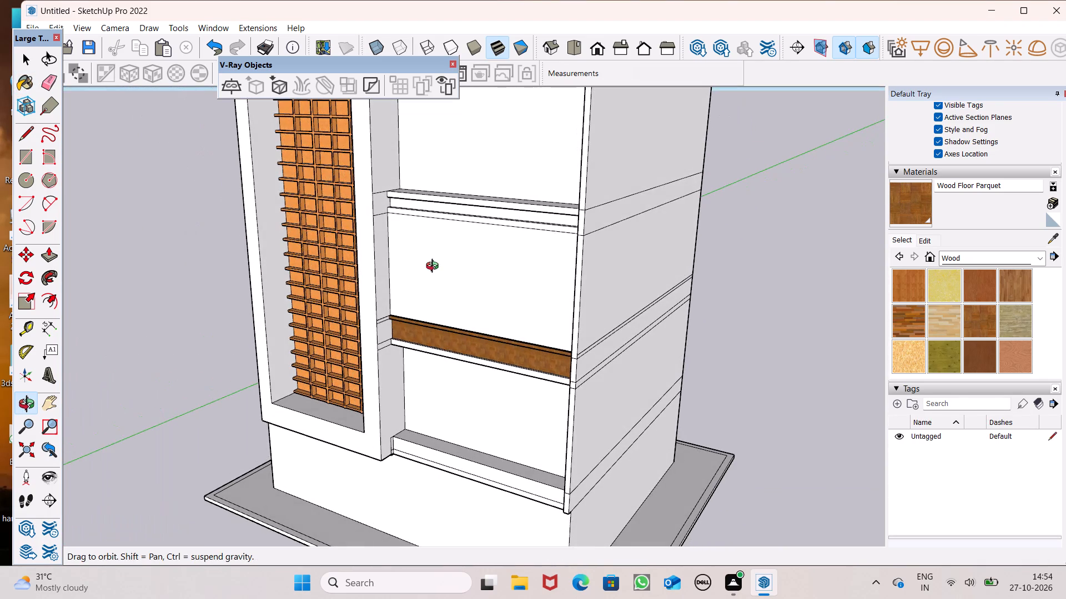
{"action": "middle_click_drag", "start_coordinate": [435, 267], "coordinate": [437, 267]}
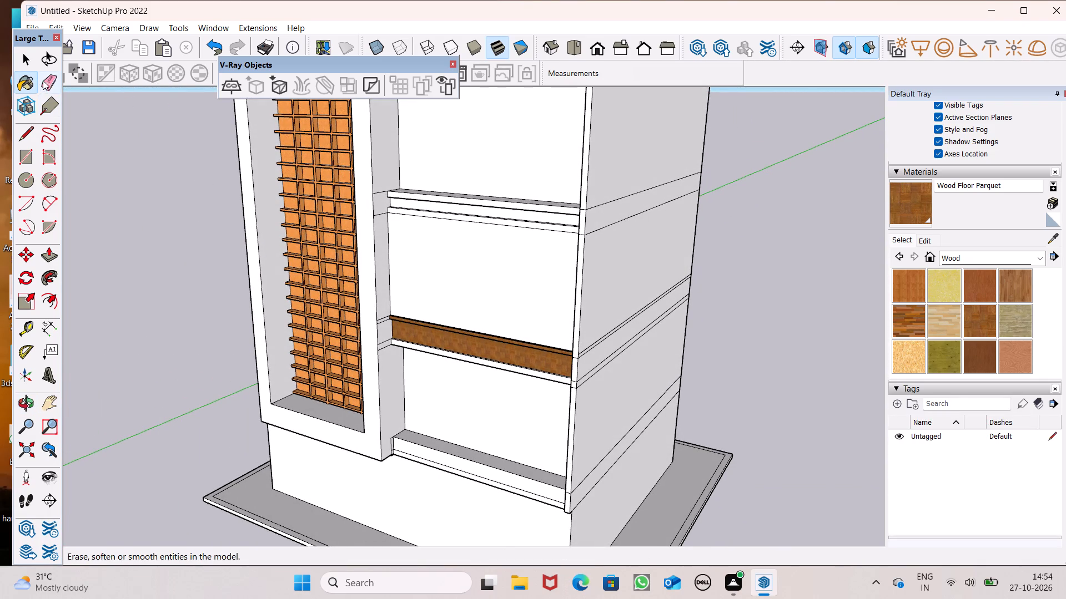
{"action": "left_click", "coordinate": [56, 74]}
{"action": "scroll", "coordinate": [365, 273], "scroll_direction": "up", "scroll_amount": 4}
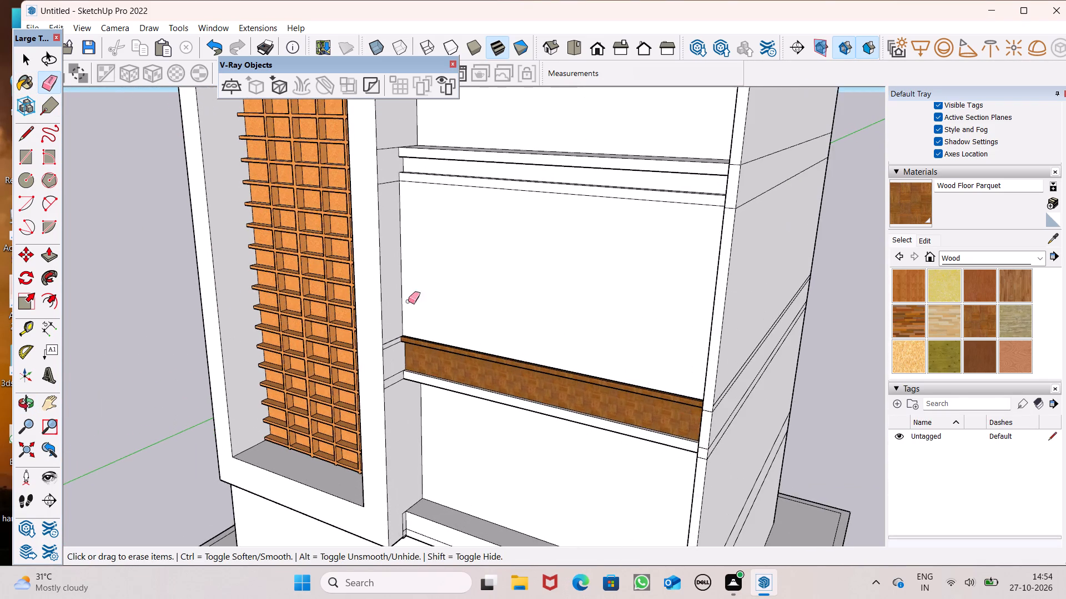
{"action": "scroll", "coordinate": [441, 355], "scroll_direction": "up", "scroll_amount": 6}
{"action": "scroll", "coordinate": [365, 403], "scroll_direction": "up", "scroll_amount": 6}
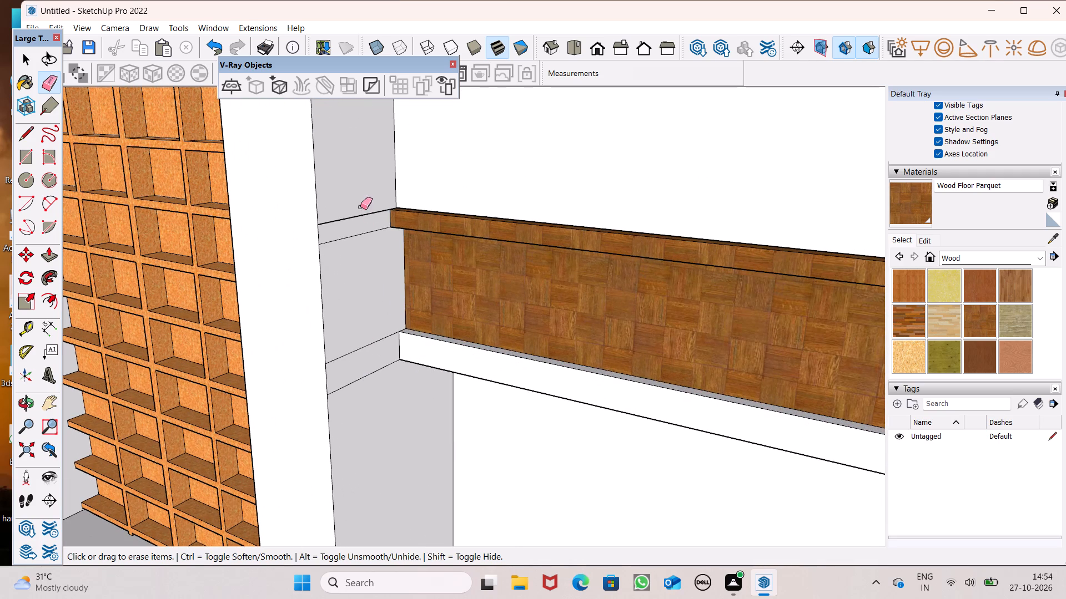
{"action": "left_click_drag", "start_coordinate": [364, 208], "coordinate": [377, 385]}
{"action": "scroll", "coordinate": [391, 384], "scroll_direction": "down", "scroll_amount": 8}
{"action": "scroll", "coordinate": [432, 439], "scroll_direction": "down", "scroll_amount": 7}
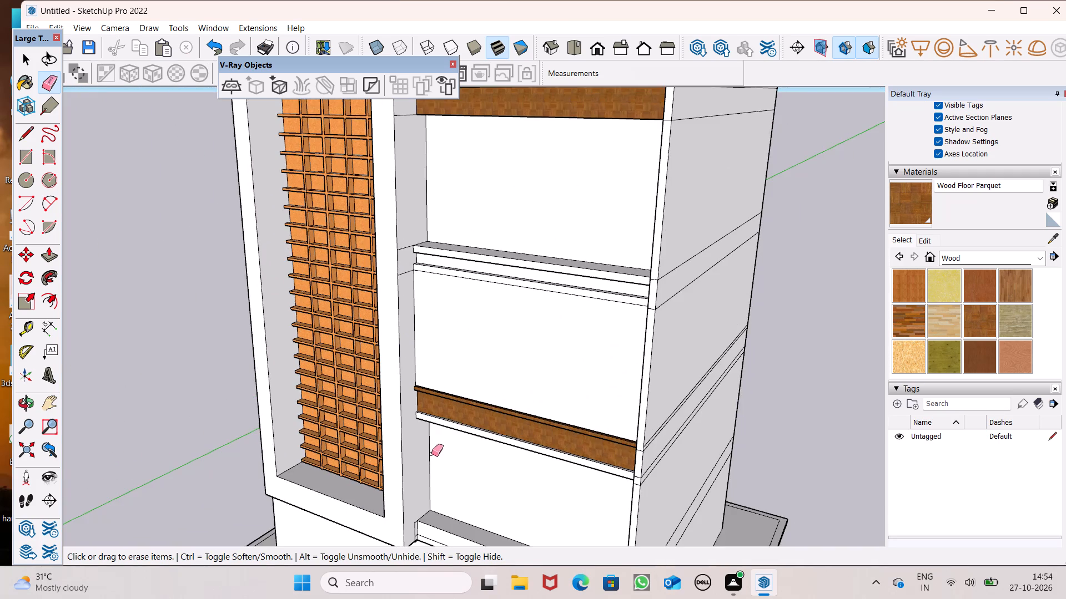
Erase the second and uppermost bands' leftover edge lines from the side face of the lattice panel's frame.
{"action": "scroll", "coordinate": [419, 250], "scroll_direction": "up", "scroll_amount": 6}
{"action": "left_click_drag", "start_coordinate": [390, 244], "coordinate": [391, 254]}
{"action": "left_click_drag", "start_coordinate": [391, 270], "coordinate": [389, 281]}
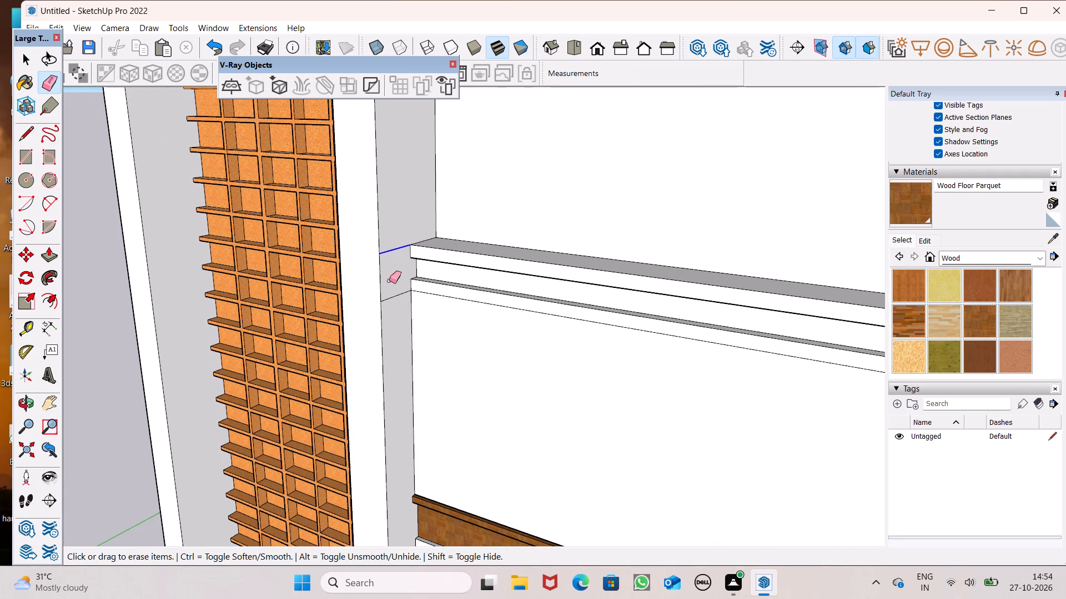
{"action": "left_click_drag", "start_coordinate": [389, 281], "coordinate": [388, 298]}
{"action": "scroll", "coordinate": [436, 388], "scroll_direction": "down", "scroll_amount": 8}
{"action": "scroll", "coordinate": [419, 195], "scroll_direction": "up", "scroll_amount": 6}
{"action": "left_click_drag", "start_coordinate": [418, 195], "coordinate": [411, 252]}
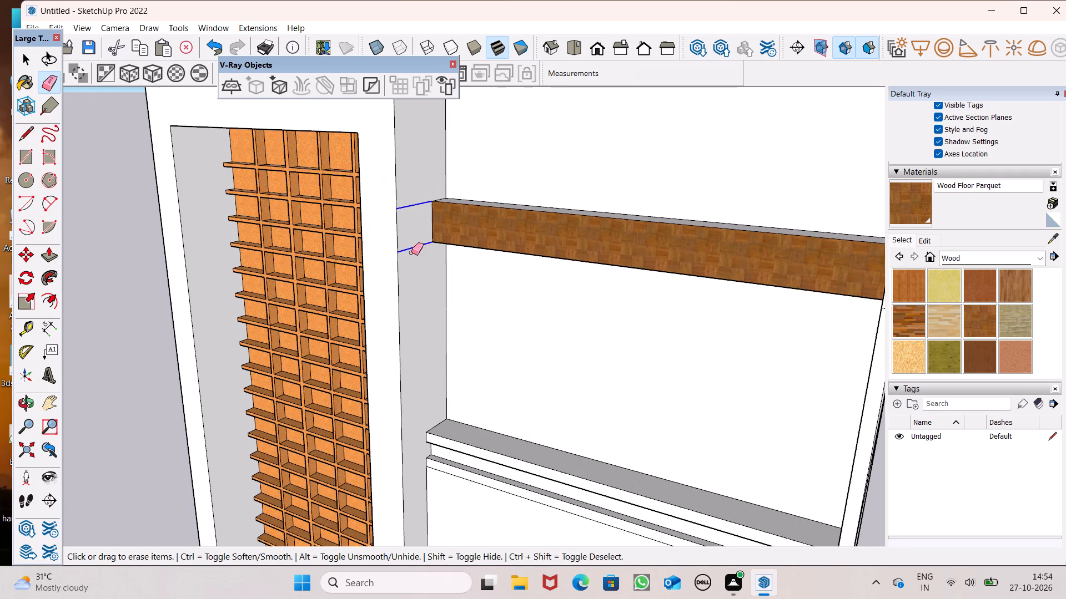
{"action": "left_click_drag", "start_coordinate": [411, 252], "coordinate": [411, 253]}
Paint the top face and underside of the uppermost horizontal band with Wood Floor Parquet.
{"action": "left_click", "coordinate": [909, 204]}
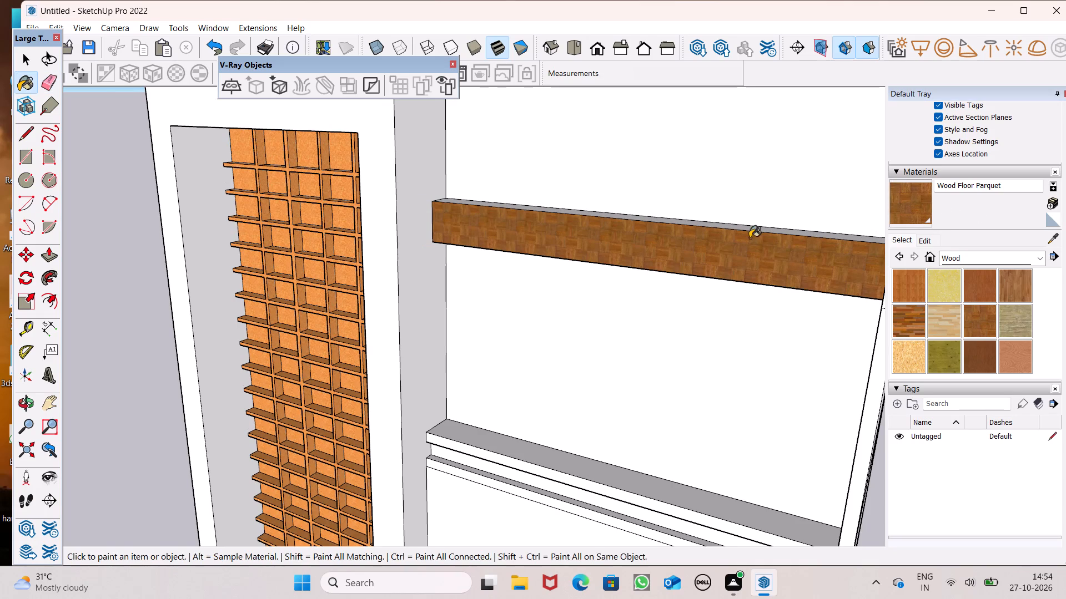
{"action": "middle_click_drag", "start_coordinate": [747, 238], "coordinate": [763, 377]}
{"action": "scroll", "coordinate": [737, 378], "scroll_direction": "up", "scroll_amount": 4}
{"action": "left_click", "coordinate": [713, 390]}
{"action": "scroll", "coordinate": [542, 260], "scroll_direction": "down", "scroll_amount": 12}
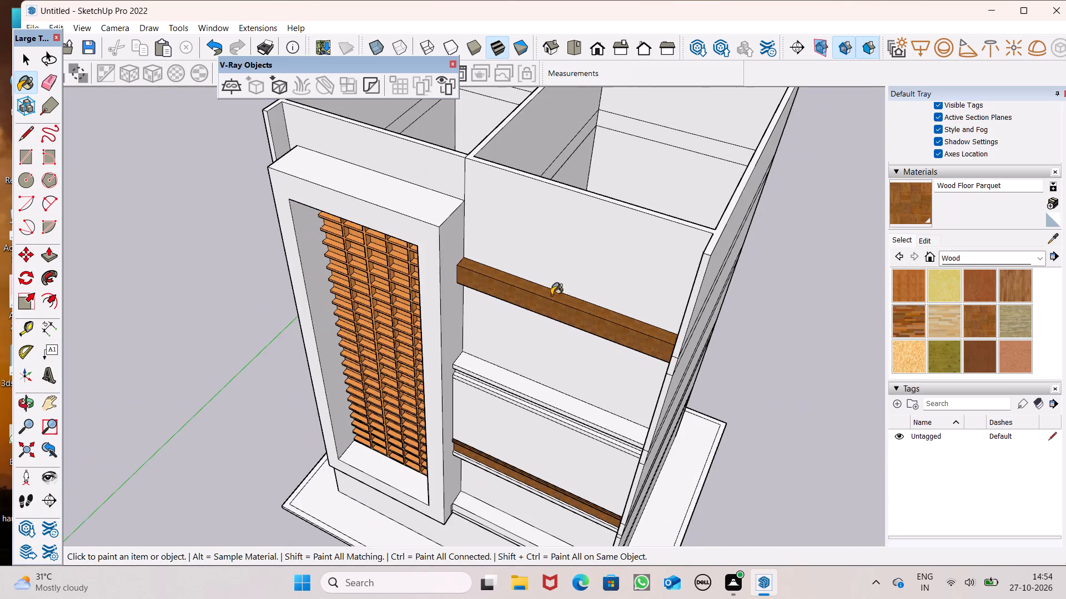
{"action": "middle_click_drag", "start_coordinate": [610, 331], "coordinate": [685, 0]}
{"action": "scroll", "coordinate": [631, 160], "scroll_direction": "up", "scroll_amount": 9}
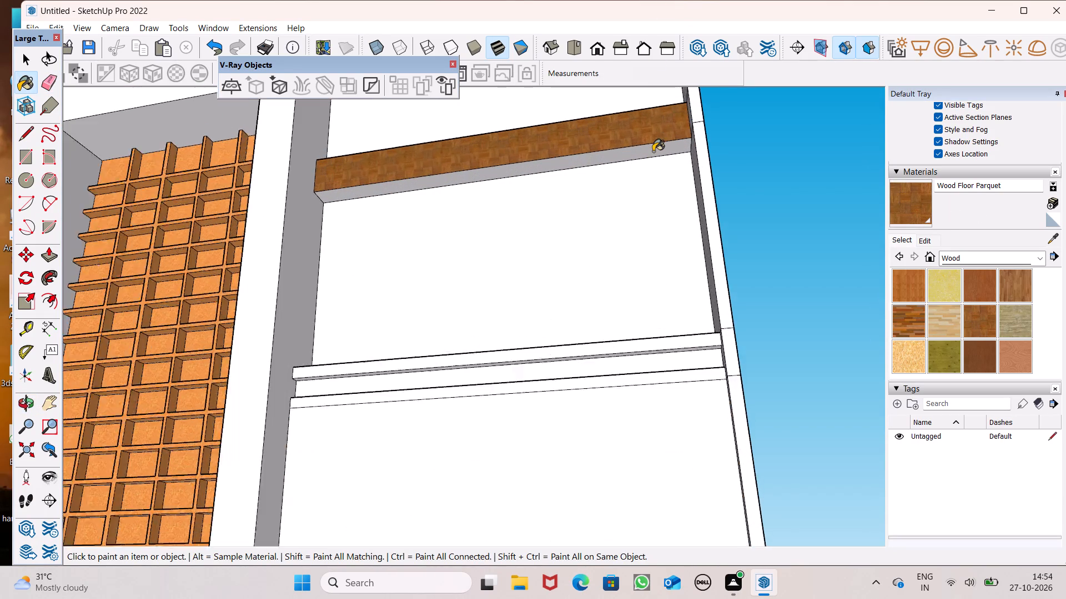
{"action": "scroll", "coordinate": [653, 151], "scroll_direction": "up", "scroll_amount": 2}
{"action": "left_click", "coordinate": [653, 151]}
{"action": "scroll", "coordinate": [276, 348], "scroll_direction": "down", "scroll_amount": 2}
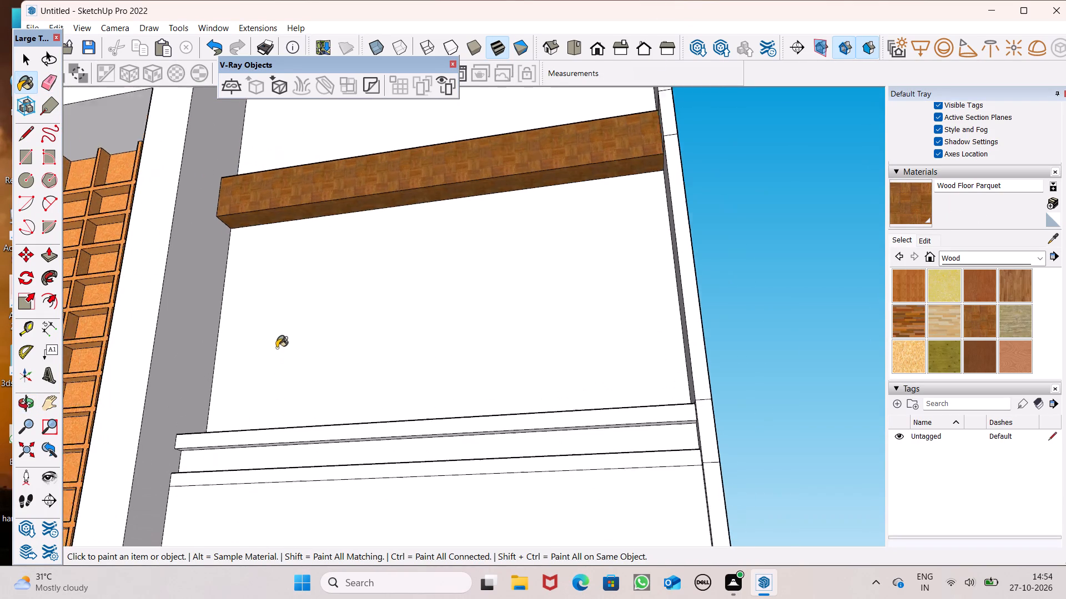
Erase the uppermost band's leftover edge lines from the inner face and front edge of the building's side wall.
{"action": "scroll", "coordinate": [276, 348], "scroll_direction": "down", "scroll_amount": 3}
{"action": "scroll", "coordinate": [390, 194], "scroll_direction": "down", "scroll_amount": 4}
{"action": "middle_click_drag", "start_coordinate": [404, 263], "coordinate": [746, 510]}
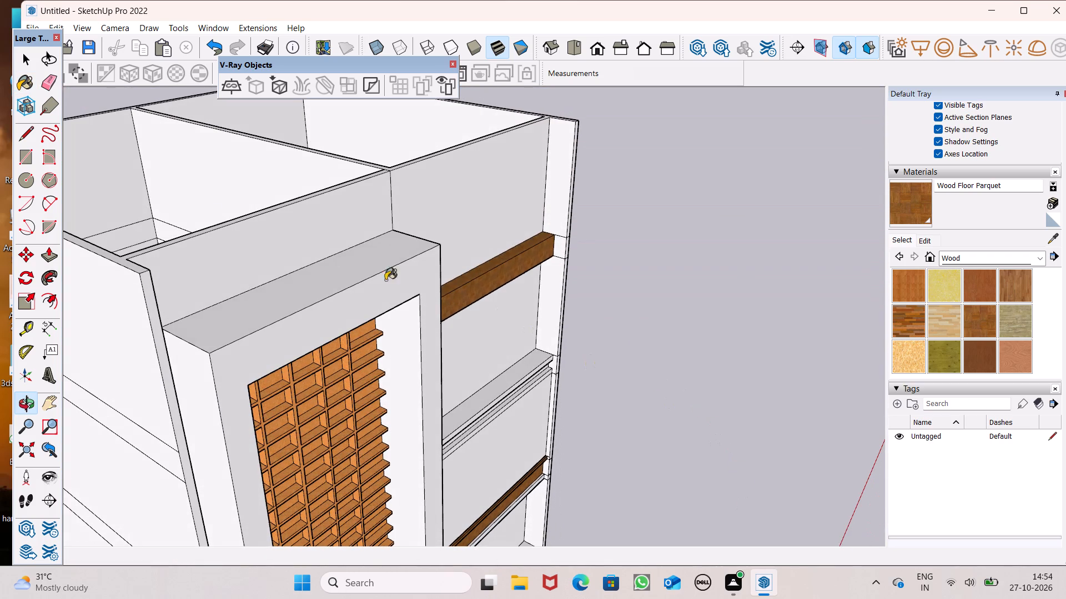
{"action": "left_click", "coordinate": [51, 84]}
{"action": "scroll", "coordinate": [407, 238], "scroll_direction": "up", "scroll_amount": 6}
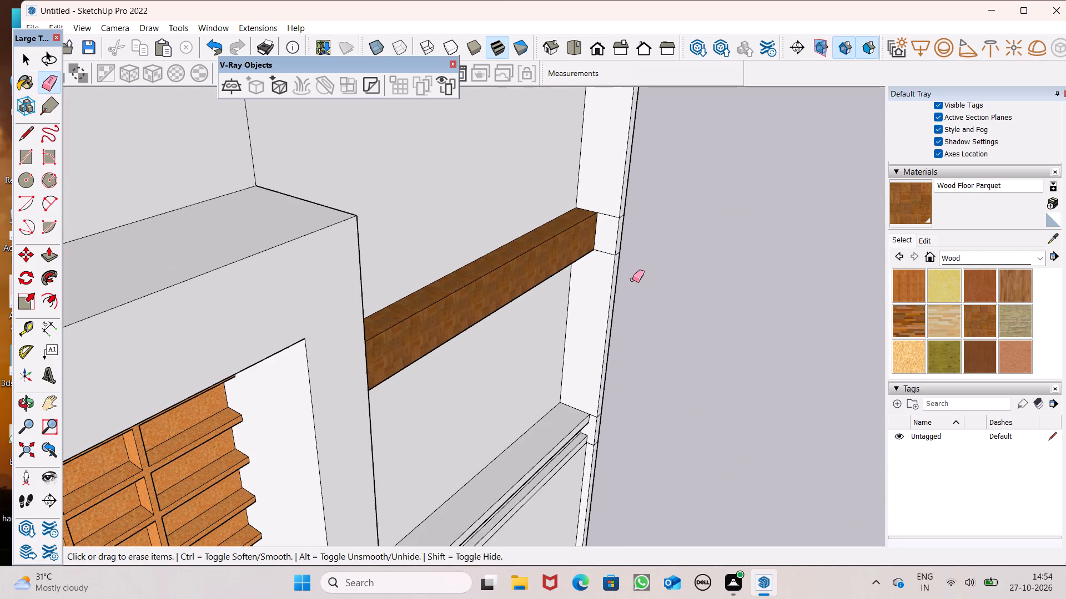
{"action": "scroll", "coordinate": [633, 280], "scroll_direction": "up", "scroll_amount": 4}
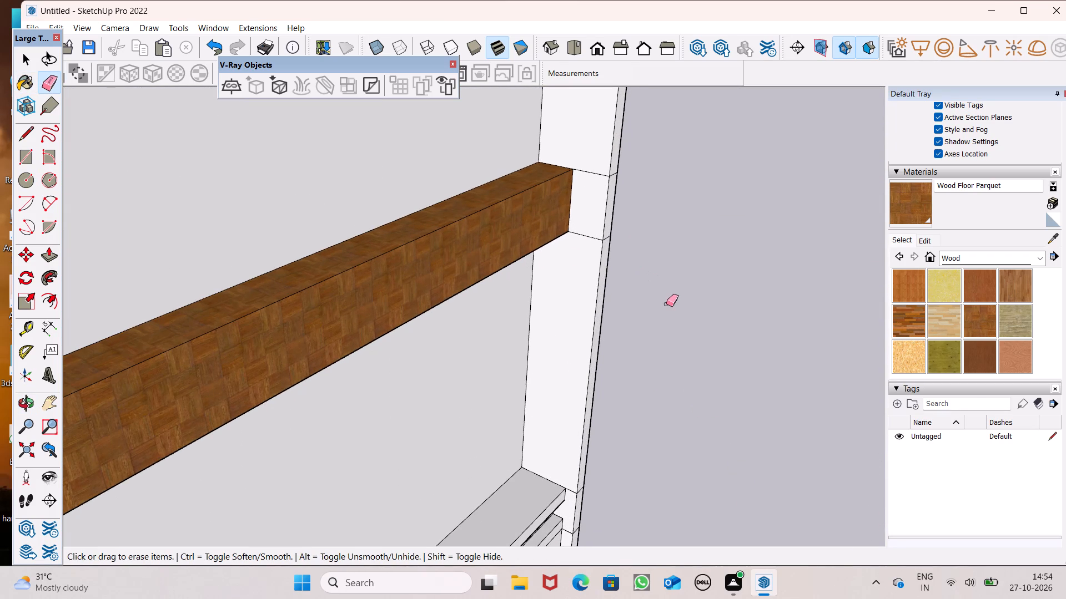
{"action": "scroll", "coordinate": [666, 304], "scroll_direction": "up", "scroll_amount": 1}
{"action": "left_click_drag", "start_coordinate": [565, 141], "coordinate": [572, 237]}
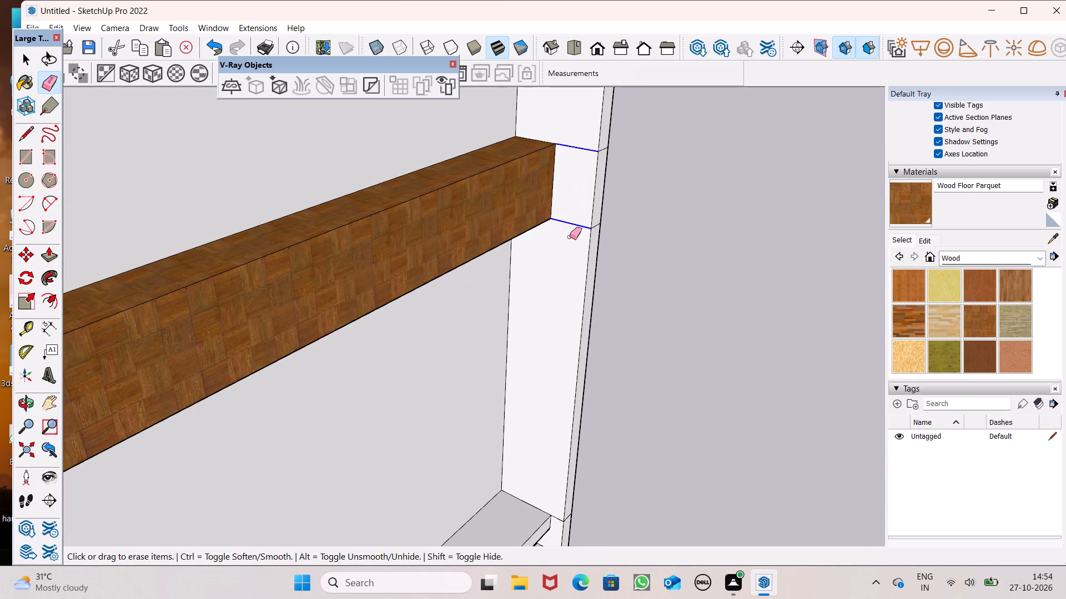
{"action": "middle_click_drag", "start_coordinate": [571, 243], "coordinate": [484, 275]}
{"action": "scroll", "coordinate": [484, 274], "scroll_direction": "up", "scroll_amount": 1}
{"action": "scroll", "coordinate": [536, 274], "scroll_direction": "up", "scroll_amount": 3}
{"action": "left_click_drag", "start_coordinate": [614, 250], "coordinate": [612, 240]}
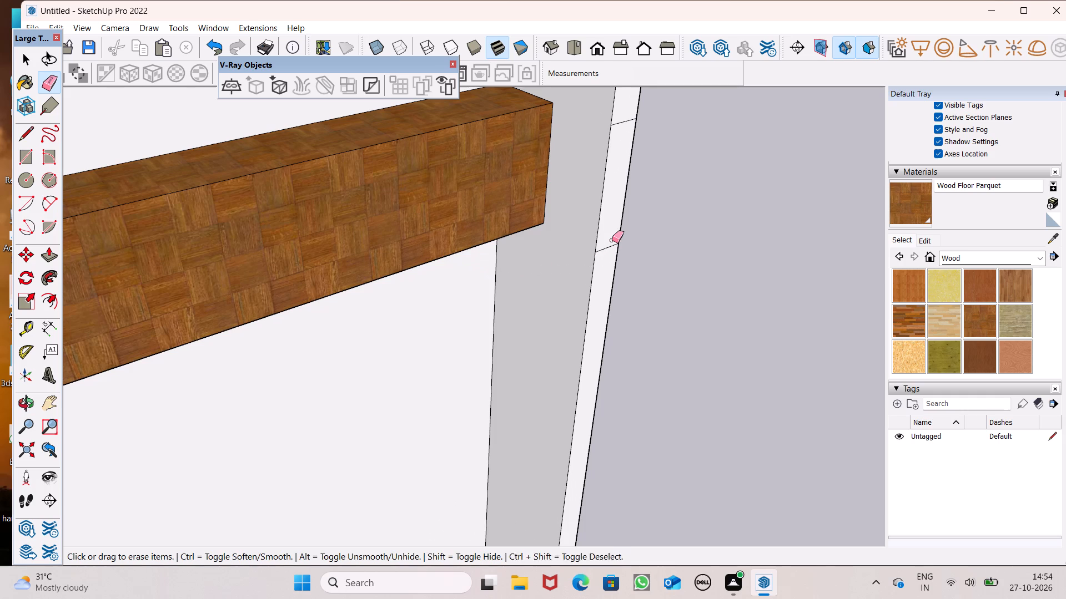
{"action": "left_click_drag", "start_coordinate": [612, 240], "coordinate": [612, 238]}
{"action": "left_click_drag", "start_coordinate": [628, 111], "coordinate": [622, 123]}
{"action": "scroll", "coordinate": [562, 178], "scroll_direction": "down", "scroll_amount": 8}
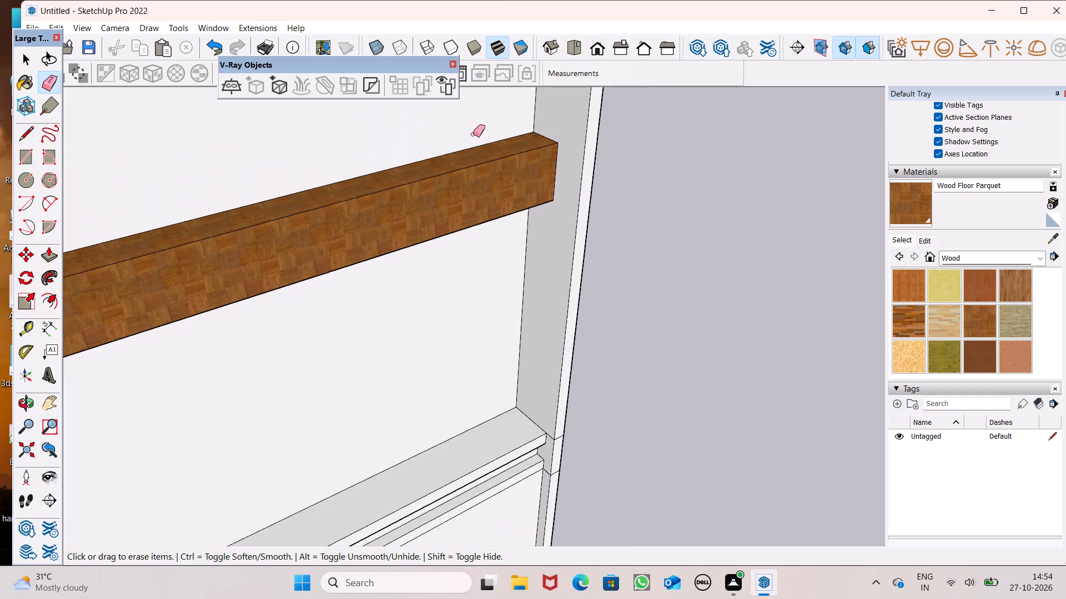
Erase the second band's leftover edge lines from the inner face and front edge of the building's side wall.
{"action": "scroll", "coordinate": [452, 118], "scroll_direction": "down", "scroll_amount": 6}
{"action": "middle_click_drag", "start_coordinate": [436, 244], "coordinate": [366, 157]}
{"action": "scroll", "coordinate": [501, 342], "scroll_direction": "up", "scroll_amount": 7}
{"action": "middle_click_drag", "start_coordinate": [530, 379], "coordinate": [546, 370]}
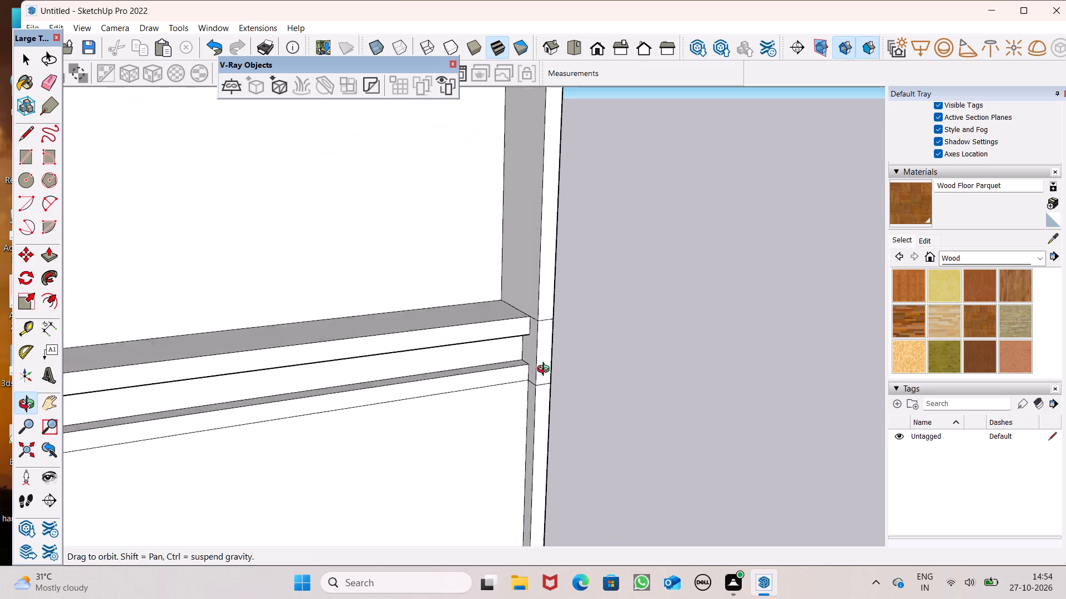
{"action": "middle_click_drag", "start_coordinate": [546, 370], "coordinate": [606, 346]}
{"action": "scroll", "coordinate": [606, 347], "scroll_direction": "up", "scroll_amount": 1}
{"action": "scroll", "coordinate": [554, 348], "scroll_direction": "up", "scroll_amount": 4}
{"action": "left_click_drag", "start_coordinate": [513, 393], "coordinate": [514, 408]}
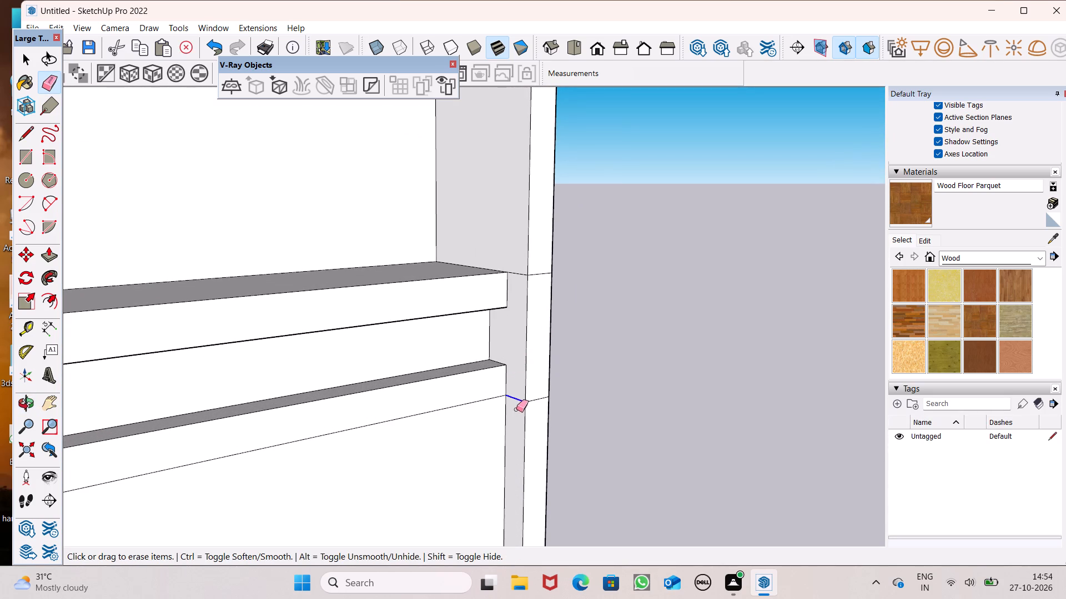
{"action": "left_click_drag", "start_coordinate": [536, 395], "coordinate": [536, 402]}
{"action": "scroll", "coordinate": [531, 283], "scroll_direction": "up", "scroll_amount": 4}
{"action": "left_click", "coordinate": [535, 267]}
{"action": "left_click_drag", "start_coordinate": [507, 259], "coordinate": [507, 268]}
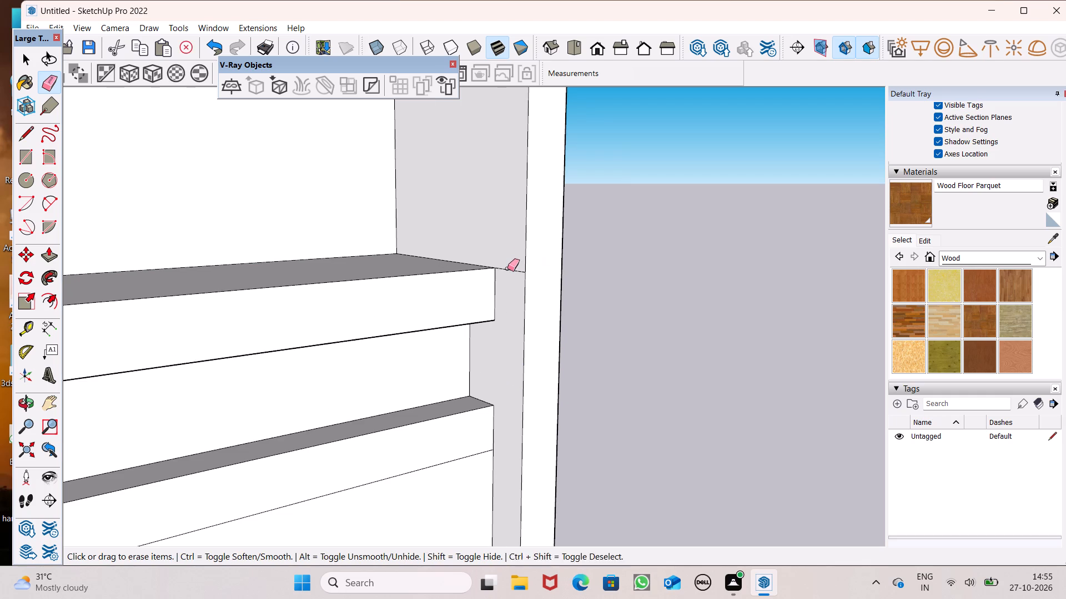
{"action": "left_click_drag", "start_coordinate": [507, 268], "coordinate": [507, 270]}
Erase the edge lines beside the third band's lower ledge from the side wall's inner face and front edge.
{"action": "scroll", "coordinate": [499, 191], "scroll_direction": "down", "scroll_amount": 16}
{"action": "scroll", "coordinate": [485, 149], "scroll_direction": "down", "scroll_amount": 2}
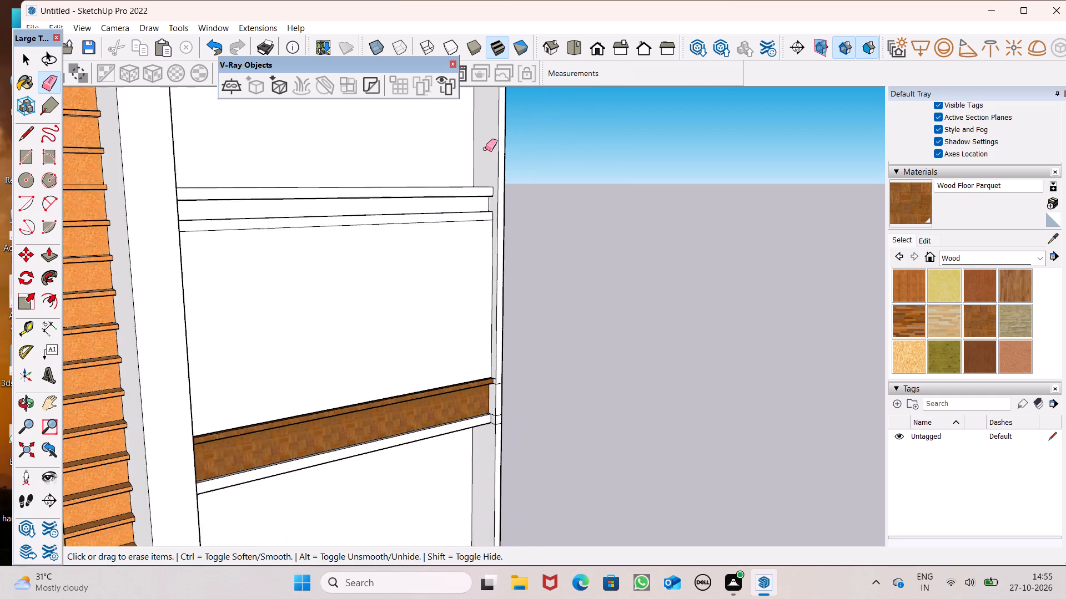
{"action": "scroll", "coordinate": [485, 149], "scroll_direction": "down", "scroll_amount": 3}
{"action": "scroll", "coordinate": [492, 364], "scroll_direction": "up", "scroll_amount": 14}
{"action": "middle_click_drag", "start_coordinate": [484, 374], "coordinate": [531, 421]}
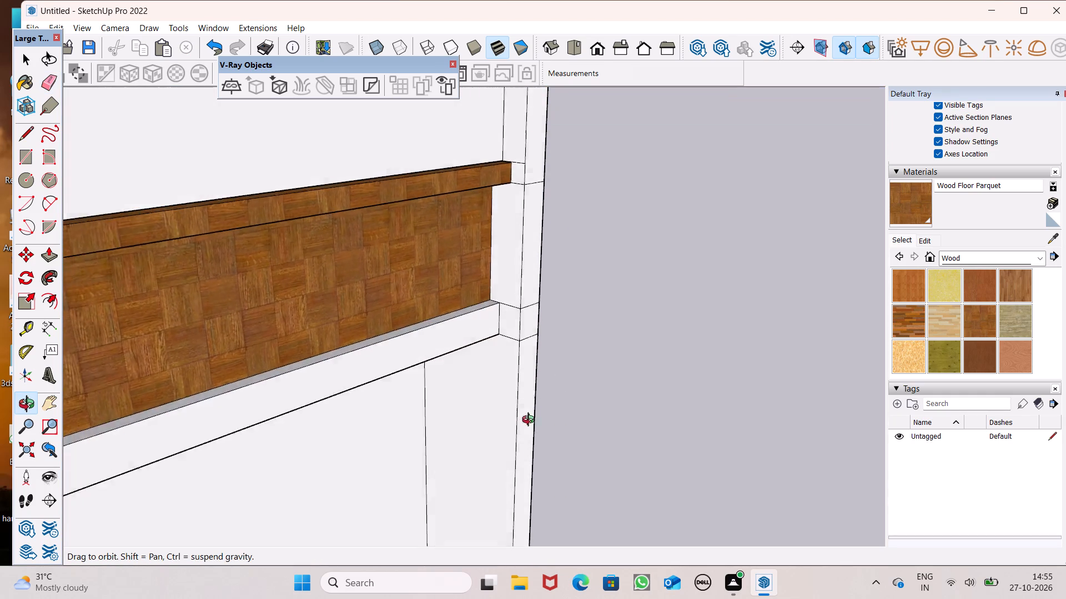
{"action": "middle_click_drag", "start_coordinate": [531, 421], "coordinate": [551, 433]}
{"action": "scroll", "coordinate": [508, 340], "scroll_direction": "up", "scroll_amount": 5}
{"action": "left_click_drag", "start_coordinate": [513, 291], "coordinate": [513, 342]}
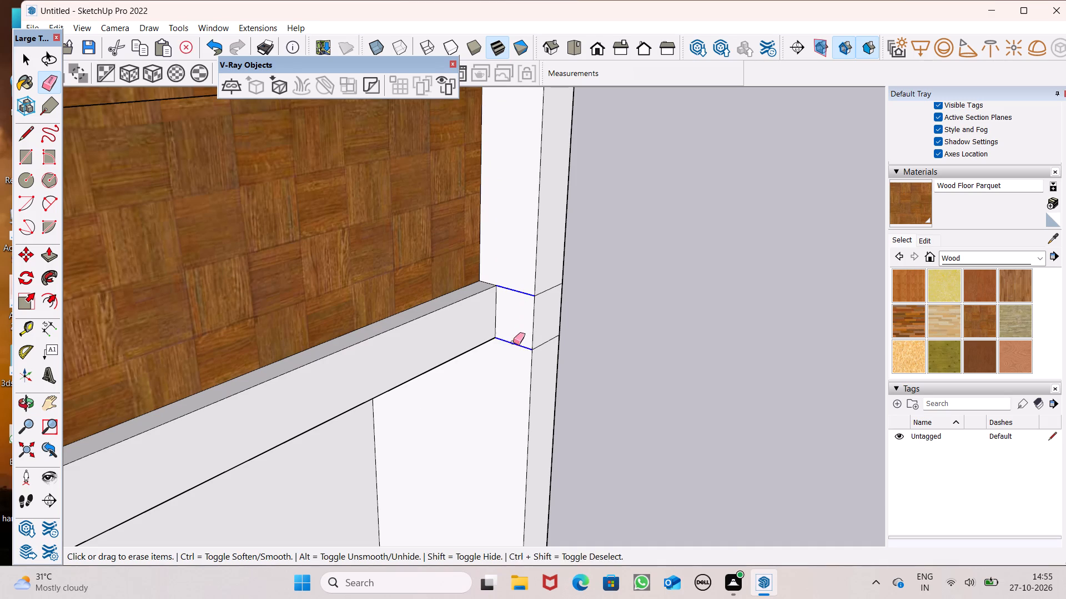
{"action": "left_click_drag", "start_coordinate": [513, 342], "coordinate": [513, 352]}
{"action": "middle_click_drag", "start_coordinate": [595, 372], "coordinate": [543, 408]}
{"action": "left_click_drag", "start_coordinate": [543, 306], "coordinate": [543, 311]}
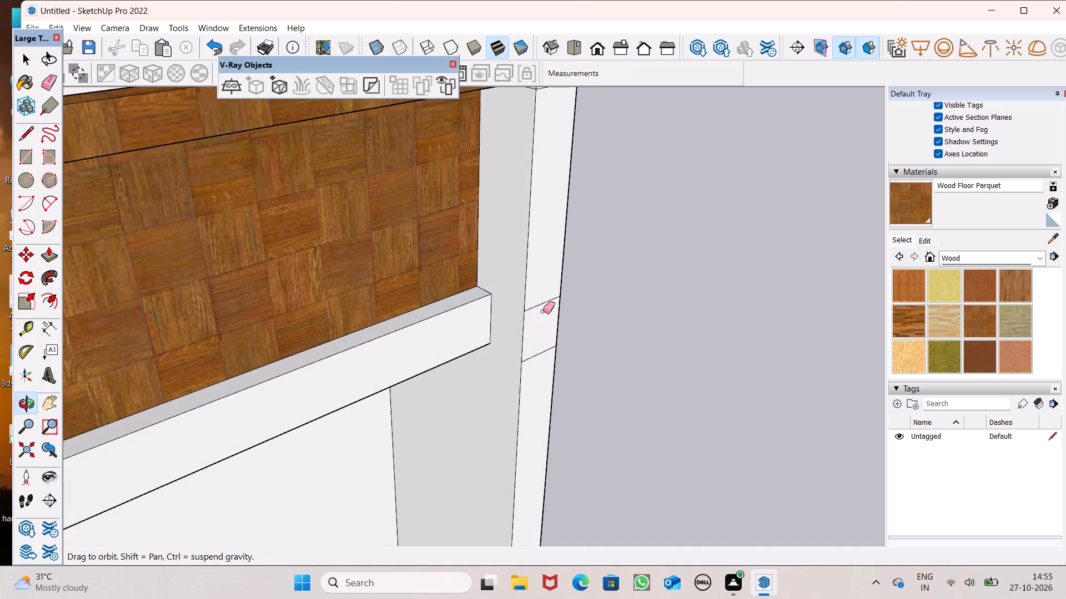
{"action": "left_click_drag", "start_coordinate": [543, 311], "coordinate": [540, 296]}
Erase the edge lines beside the third band's upper ledge from the side wall's inner face and front edge.
{"action": "scroll", "coordinate": [526, 373], "scroll_direction": "down", "scroll_amount": 8}
{"action": "scroll", "coordinate": [499, 252], "scroll_direction": "up", "scroll_amount": 2}
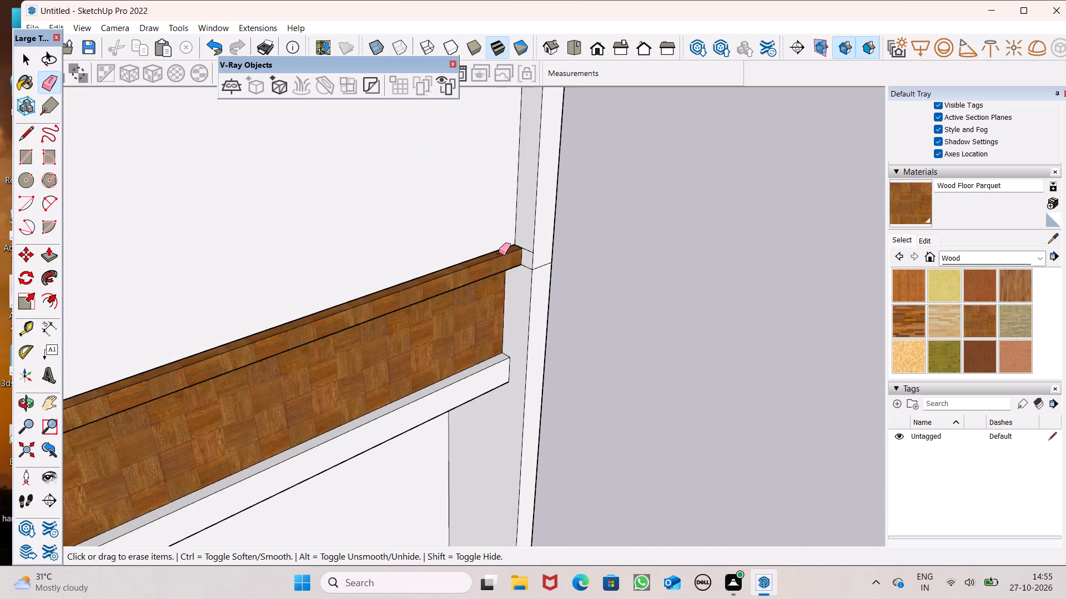
{"action": "scroll", "coordinate": [499, 252], "scroll_direction": "up", "scroll_amount": 3}
{"action": "scroll", "coordinate": [544, 235], "scroll_direction": "up", "scroll_amount": 3}
{"action": "left_click_drag", "start_coordinate": [551, 261], "coordinate": [551, 273]}
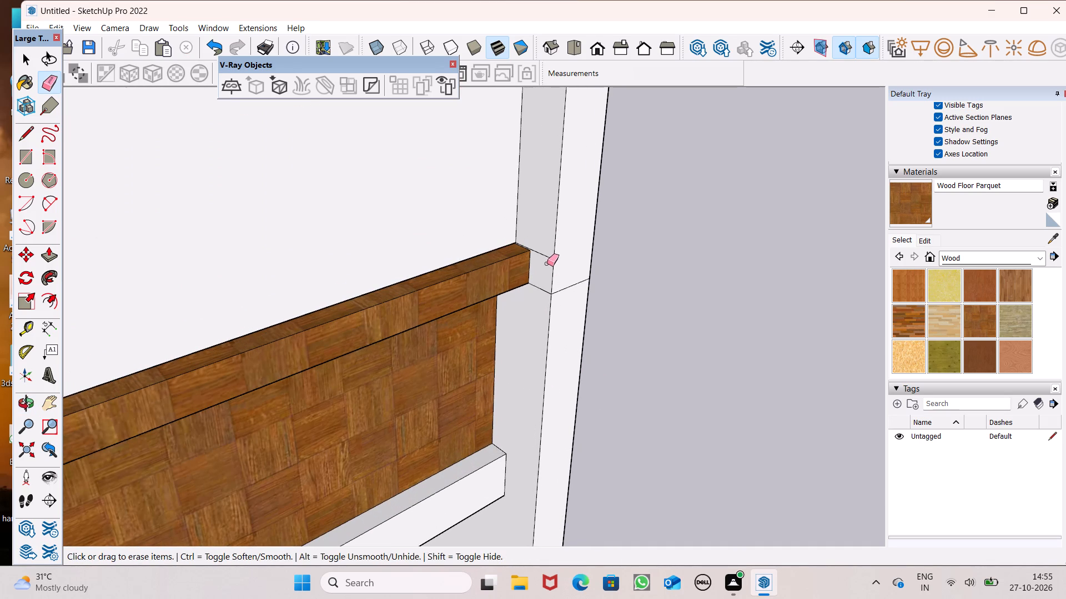
{"action": "left_click_drag", "start_coordinate": [542, 255], "coordinate": [541, 300]}
{"action": "left_click_drag", "start_coordinate": [573, 282], "coordinate": [567, 288]}
{"action": "scroll", "coordinate": [494, 242], "scroll_direction": "down", "scroll_amount": 5}
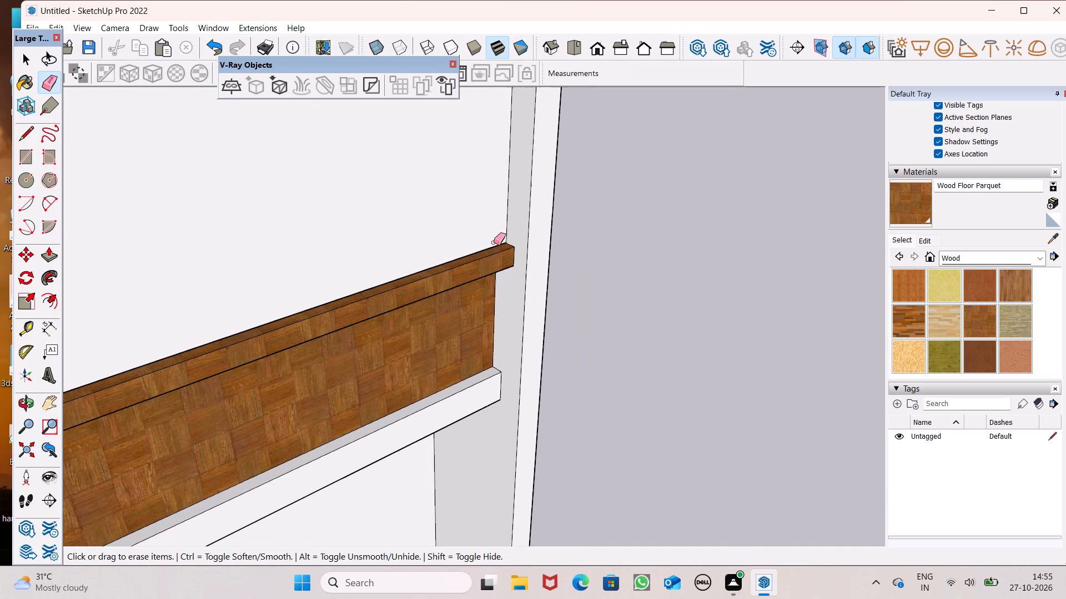
{"action": "scroll", "coordinate": [494, 242], "scroll_direction": "down", "scroll_amount": 7}
{"action": "middle_click_drag", "start_coordinate": [510, 277], "coordinate": [165, 291]}
{"action": "scroll", "coordinate": [168, 291], "scroll_direction": "up", "scroll_amount": 1}
{"action": "scroll", "coordinate": [467, 245], "scroll_direction": "down", "scroll_amount": 3}
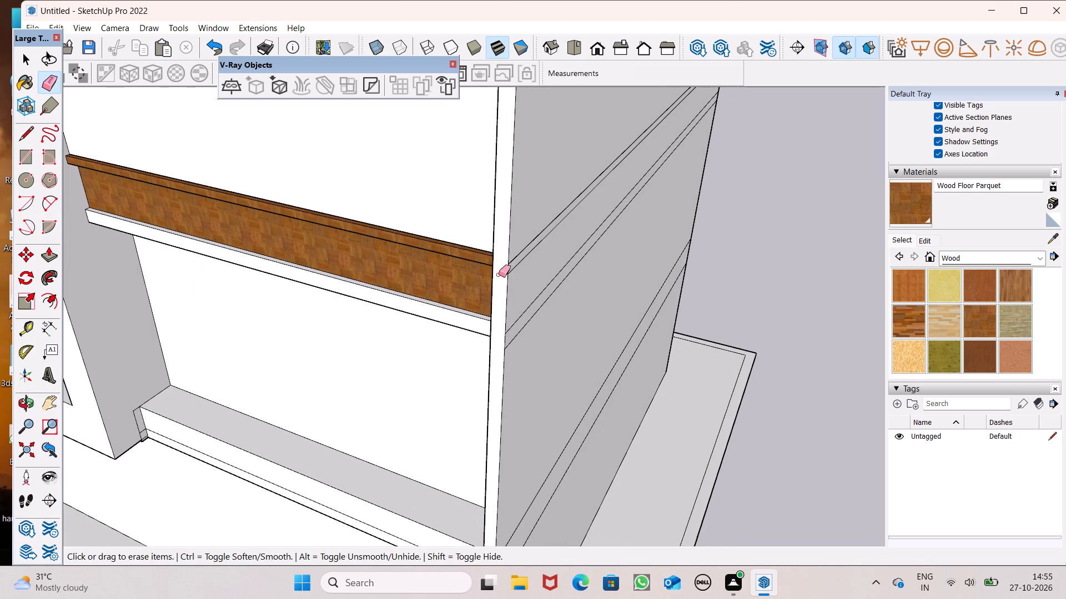
Erase the lowest band's leftover edge lines from the inner face and front edge of the building's side wall.
{"action": "scroll", "coordinate": [499, 275], "scroll_direction": "down", "scroll_amount": 7}
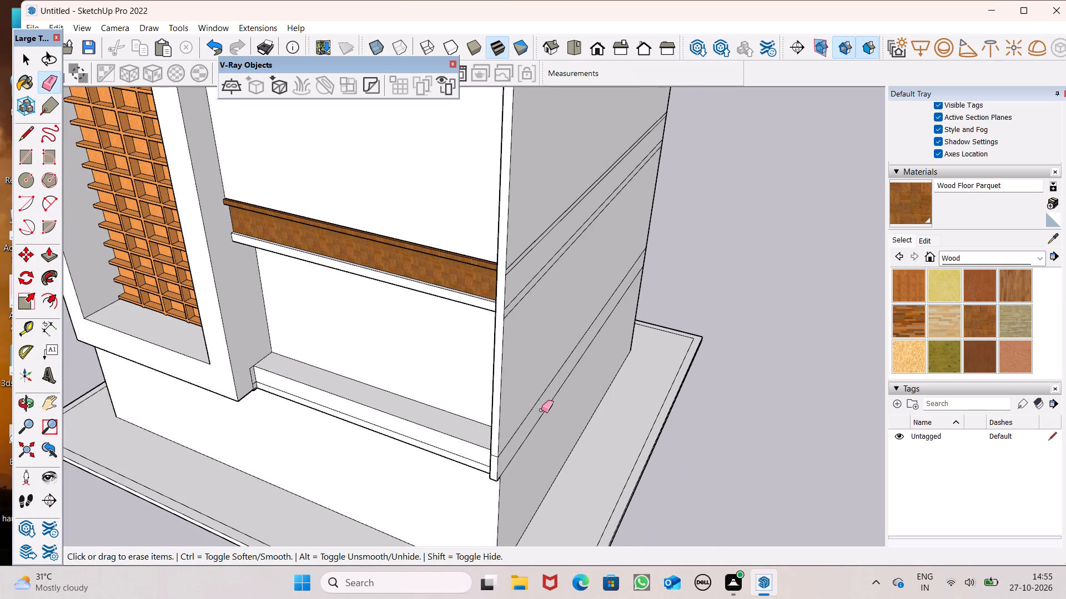
{"action": "scroll", "coordinate": [537, 381], "scroll_direction": "down", "scroll_amount": 11}
{"action": "middle_click_drag", "start_coordinate": [586, 365], "coordinate": [889, 220]}
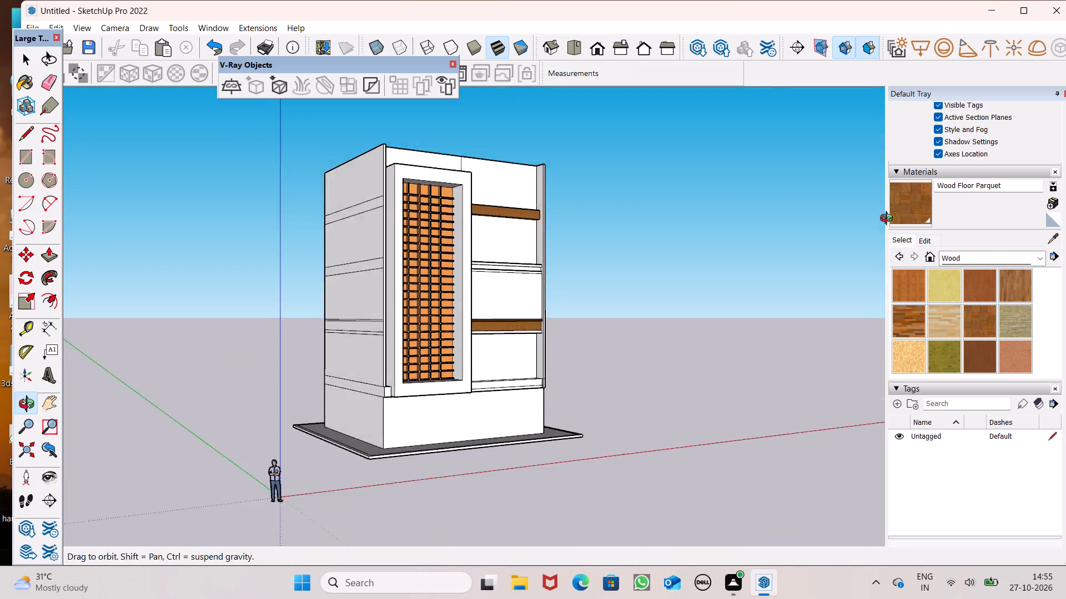
{"action": "middle_click_drag", "start_coordinate": [889, 220], "coordinate": [715, 339]}
{"action": "scroll", "coordinate": [524, 384], "scroll_direction": "up", "scroll_amount": 13}
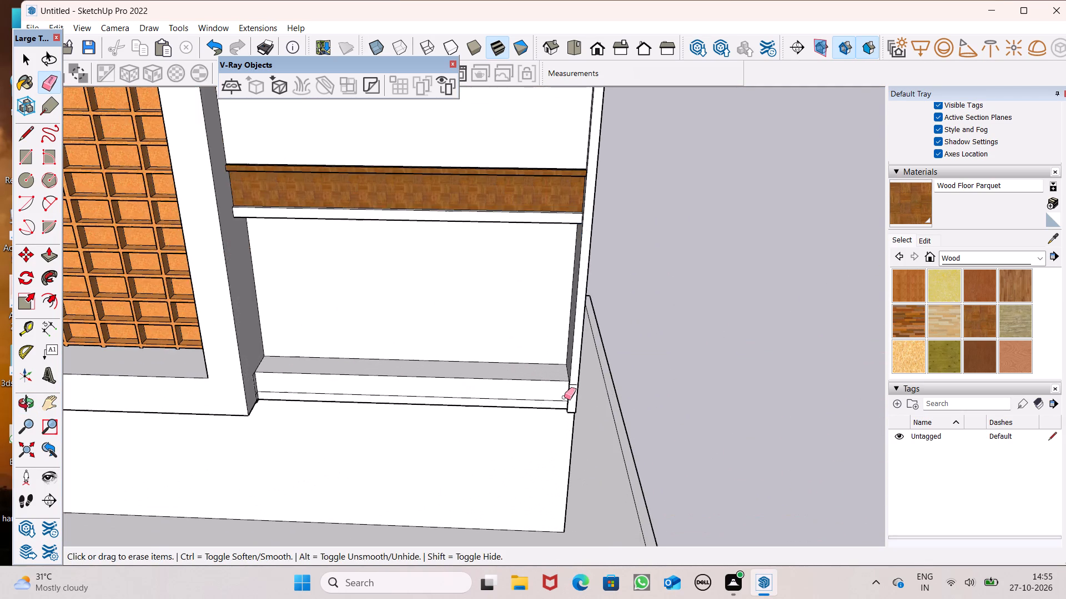
{"action": "scroll", "coordinate": [566, 400], "scroll_direction": "up", "scroll_amount": 15}
{"action": "left_click_drag", "start_coordinate": [605, 296], "coordinate": [605, 323]}
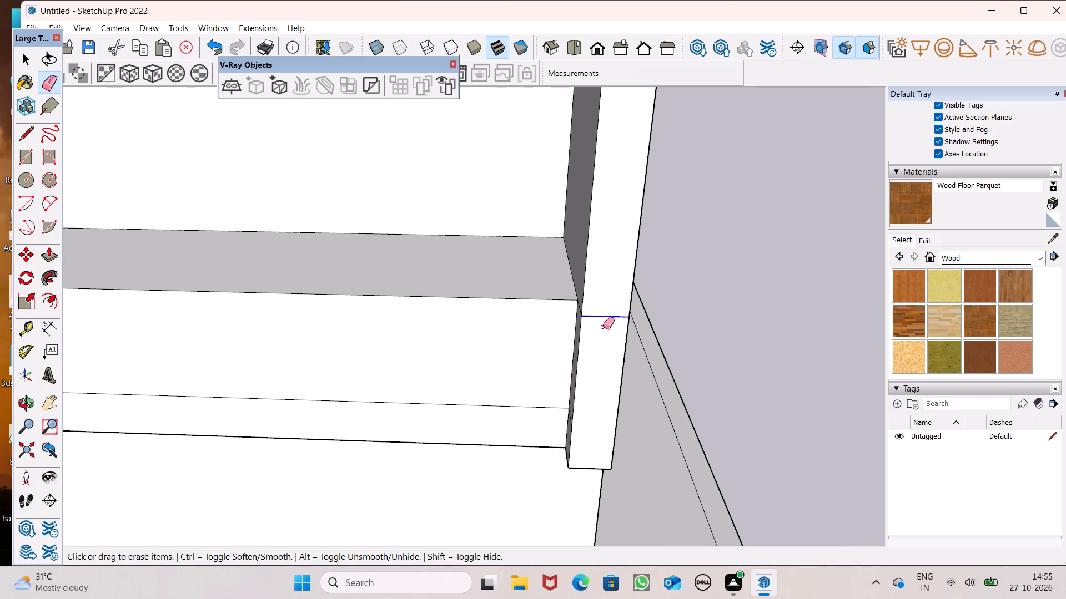
{"action": "middle_click_drag", "start_coordinate": [554, 368], "coordinate": [668, 377]}
{"action": "scroll", "coordinate": [554, 370], "scroll_direction": "up", "scroll_amount": 3}
{"action": "left_click", "coordinate": [607, 265]}
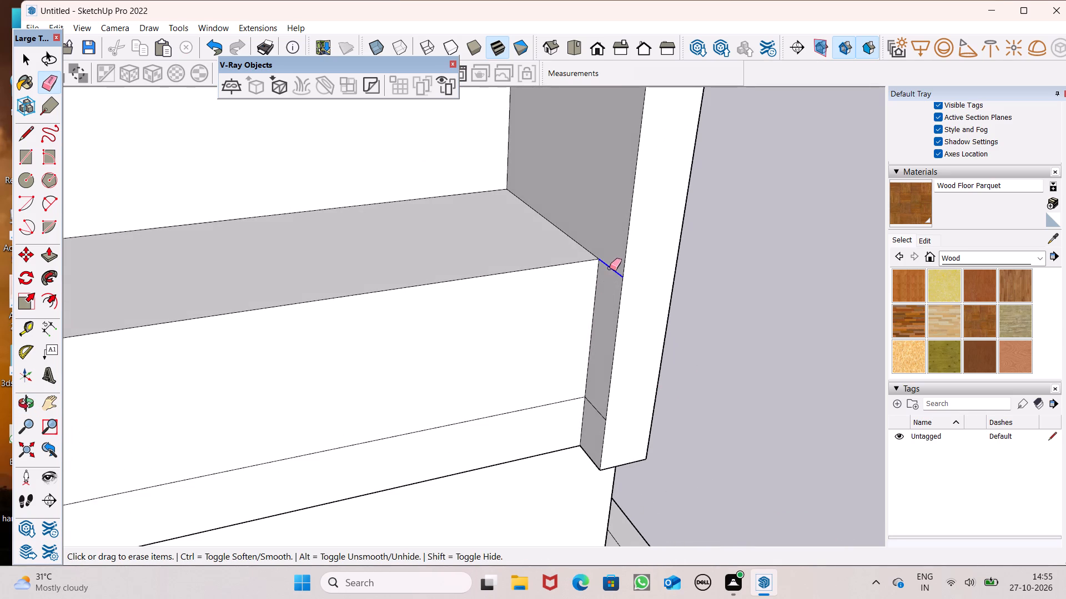
{"action": "left_click_drag", "start_coordinate": [592, 419], "coordinate": [601, 403]}
{"action": "scroll", "coordinate": [599, 325], "scroll_direction": "down", "scroll_amount": 4}
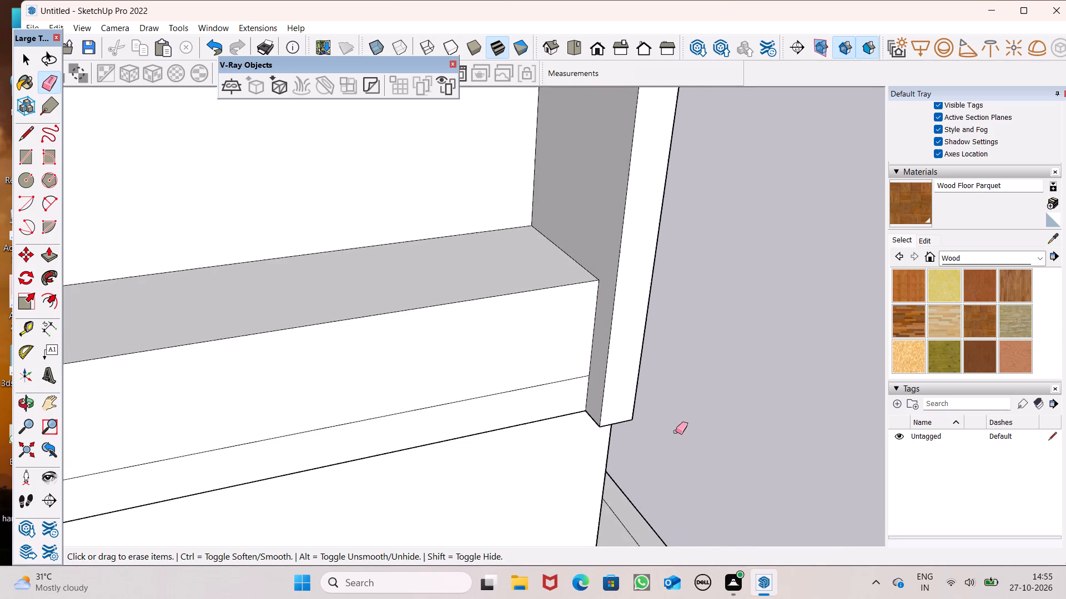
Paint the lower front strip of the lowest band beside the lattice panel with Wood Floor Parquet.
{"action": "middle_click_drag", "start_coordinate": [679, 430], "coordinate": [552, 357]}
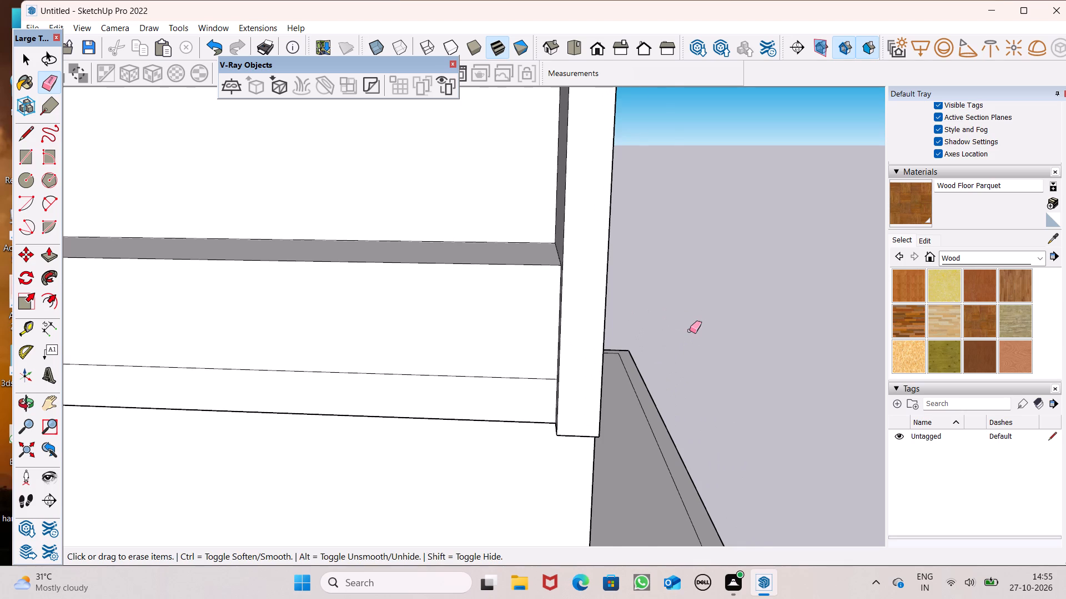
{"action": "scroll", "coordinate": [690, 331], "scroll_direction": "down", "scroll_amount": 10}
{"action": "scroll", "coordinate": [685, 359], "scroll_direction": "up", "scroll_amount": 1}
{"action": "scroll", "coordinate": [685, 366], "scroll_direction": "down", "scroll_amount": 8}
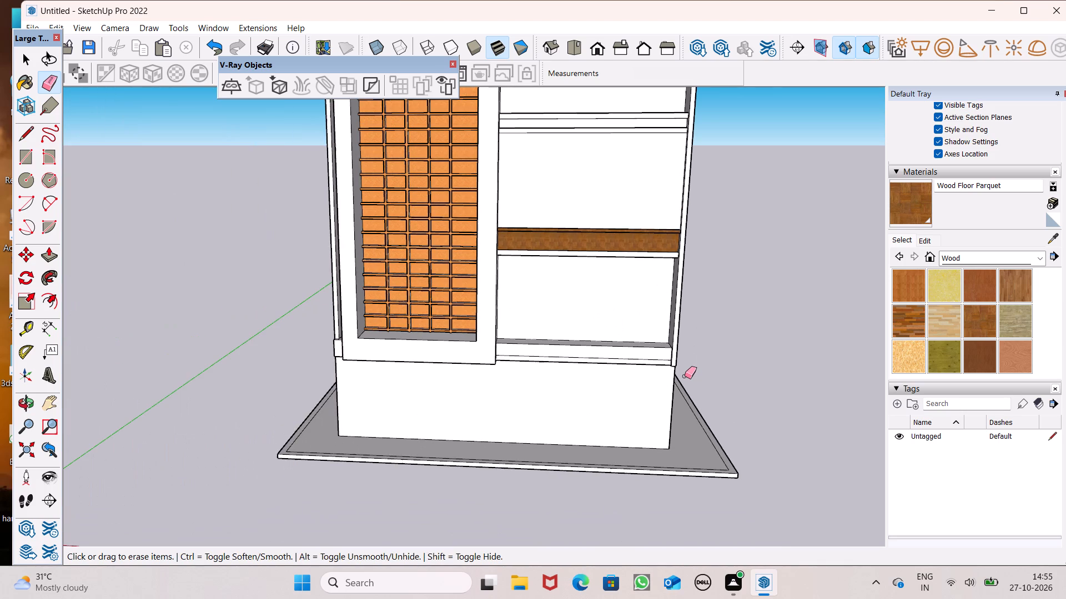
{"action": "scroll", "coordinate": [685, 376], "scroll_direction": "down", "scroll_amount": 2}
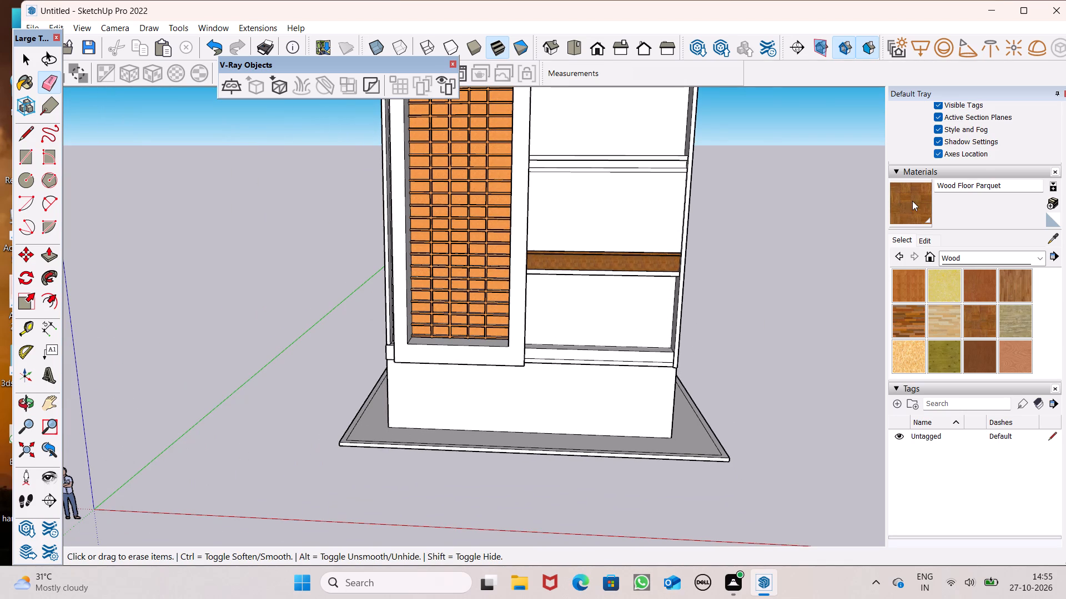
{"action": "left_click", "coordinate": [912, 201]}
{"action": "scroll", "coordinate": [638, 326], "scroll_direction": "up", "scroll_amount": 6}
{"action": "scroll", "coordinate": [630, 398], "scroll_direction": "up", "scroll_amount": 6}
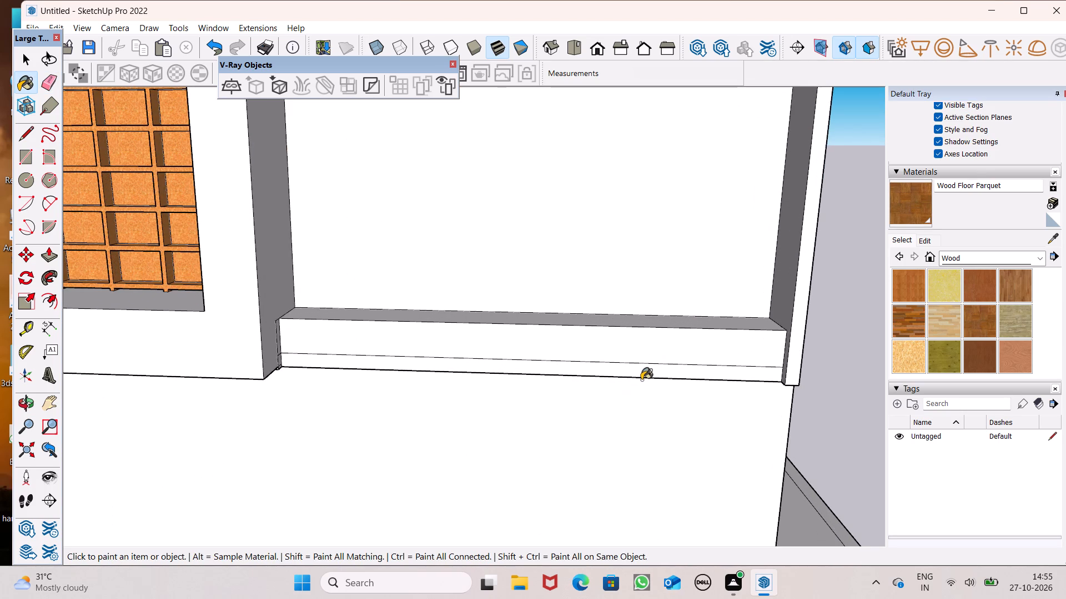
{"action": "left_click", "coordinate": [643, 375]}
Paint the narrow underside of the lowest band with Wood Floor Parquet.
{"action": "scroll", "coordinate": [681, 319], "scroll_direction": "down", "scroll_amount": 5}
{"action": "middle_click_drag", "start_coordinate": [676, 379], "coordinate": [657, 167]}
{"action": "scroll", "coordinate": [676, 349], "scroll_direction": "up", "scroll_amount": 1}
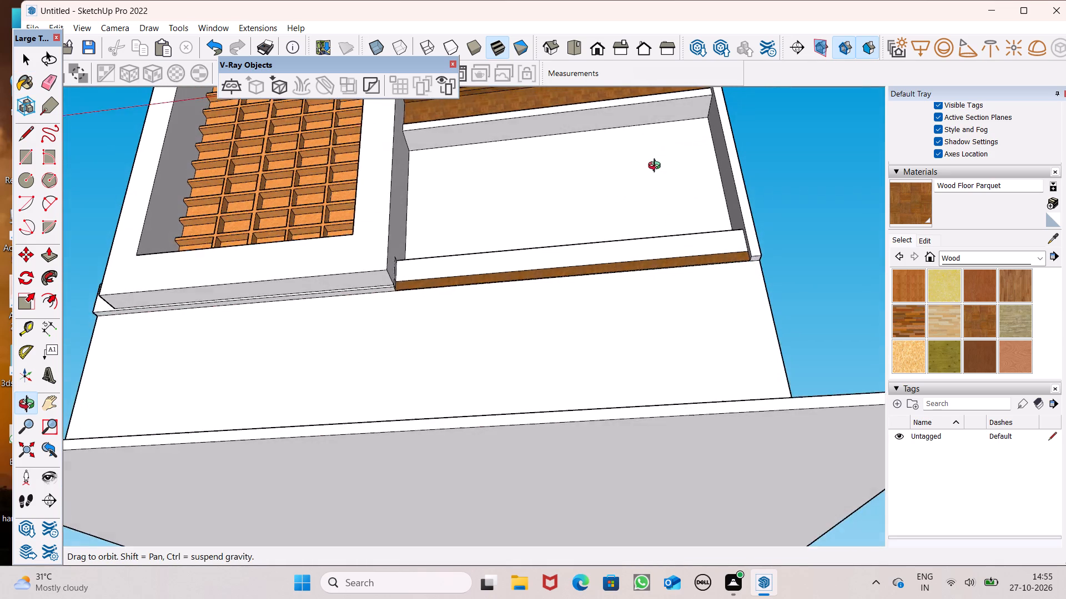
{"action": "middle_click_drag", "start_coordinate": [657, 167], "coordinate": [712, 98]}
{"action": "scroll", "coordinate": [586, 255], "scroll_direction": "up", "scroll_amount": 2}
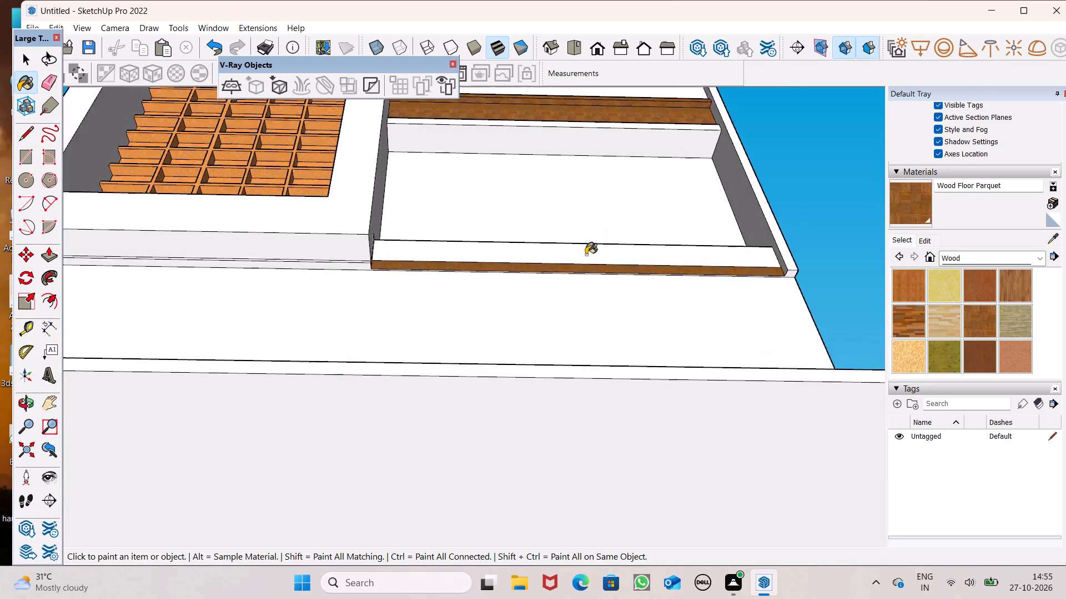
{"action": "scroll", "coordinate": [586, 255], "scroll_direction": "up", "scroll_amount": 13}
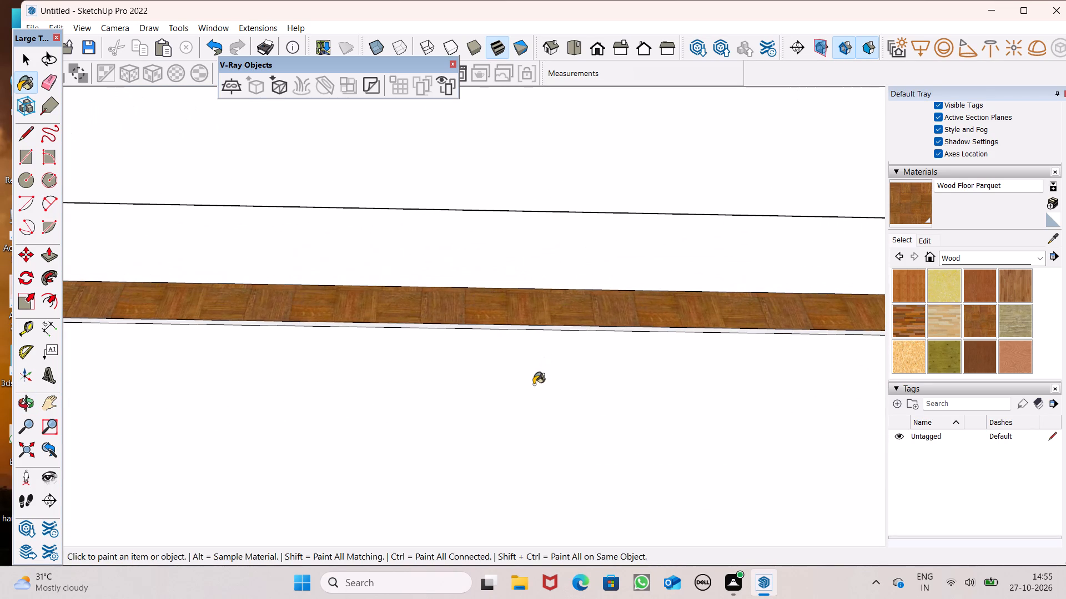
{"action": "scroll", "coordinate": [534, 383], "scroll_direction": "up", "scroll_amount": 7}
{"action": "scroll", "coordinate": [538, 327], "scroll_direction": "up", "scroll_amount": 6}
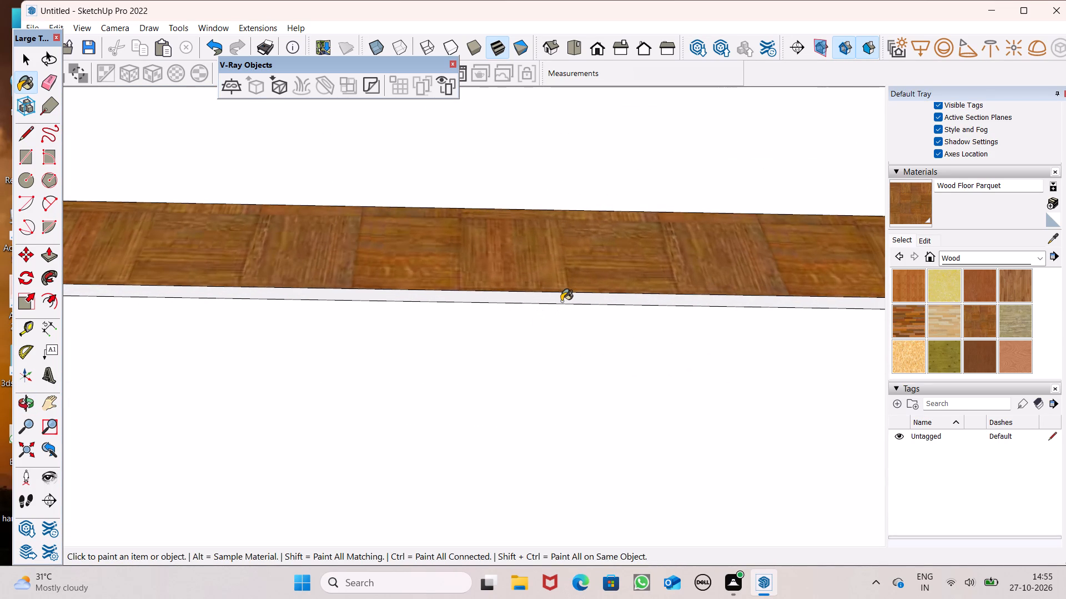
{"action": "left_click", "coordinate": [561, 301]}
Erase the lowest band's leftover edge lines from the adjoining side face of the lattice panel's frame.
{"action": "scroll", "coordinate": [564, 252], "scroll_direction": "down", "scroll_amount": 15}
{"action": "middle_click_drag", "start_coordinate": [558, 276], "coordinate": [570, 439]}
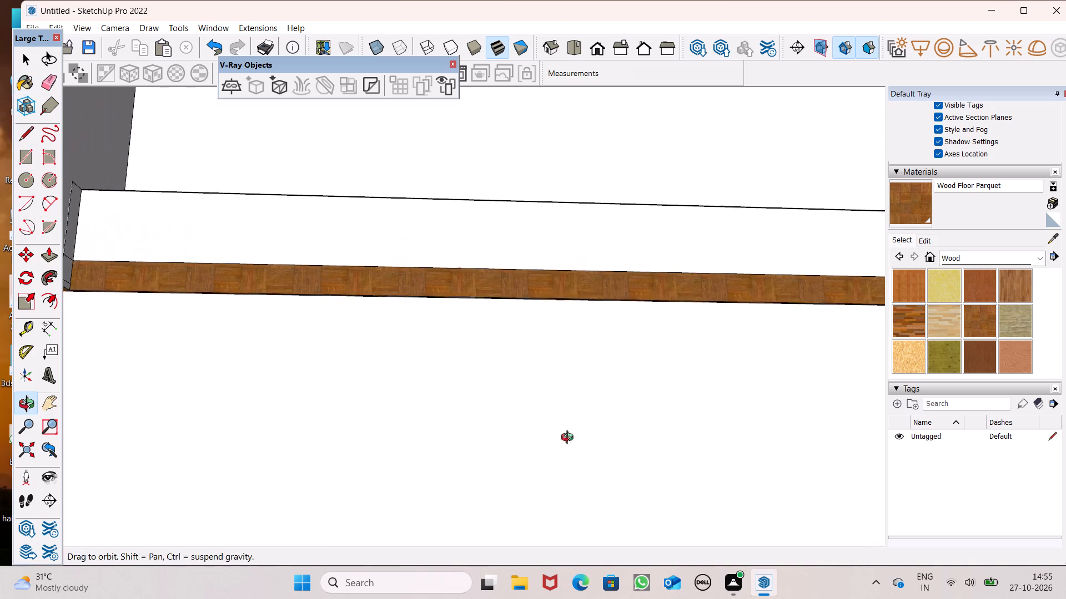
{"action": "middle_click_drag", "start_coordinate": [570, 439], "coordinate": [570, 445]}
{"action": "scroll", "coordinate": [662, 200], "scroll_direction": "down", "scroll_amount": 6}
{"action": "middle_click_drag", "start_coordinate": [658, 202], "coordinate": [649, 373]}
{"action": "scroll", "coordinate": [520, 317], "scroll_direction": "down", "scroll_amount": 6}
{"action": "middle_click_drag", "start_coordinate": [529, 339], "coordinate": [539, 450]}
{"action": "scroll", "coordinate": [513, 387], "scroll_direction": "up", "scroll_amount": 9}
{"action": "scroll", "coordinate": [424, 220], "scroll_direction": "up", "scroll_amount": 7}
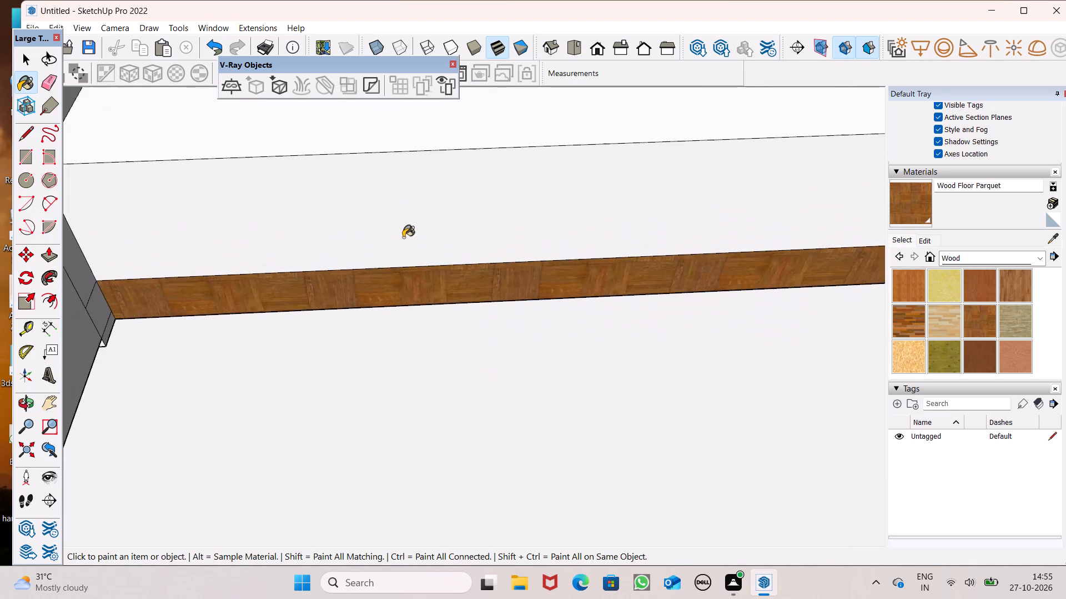
{"action": "scroll", "coordinate": [397, 258], "scroll_direction": "down", "scroll_amount": 2}
{"action": "middle_click_drag", "start_coordinate": [396, 258], "coordinate": [337, 293]}
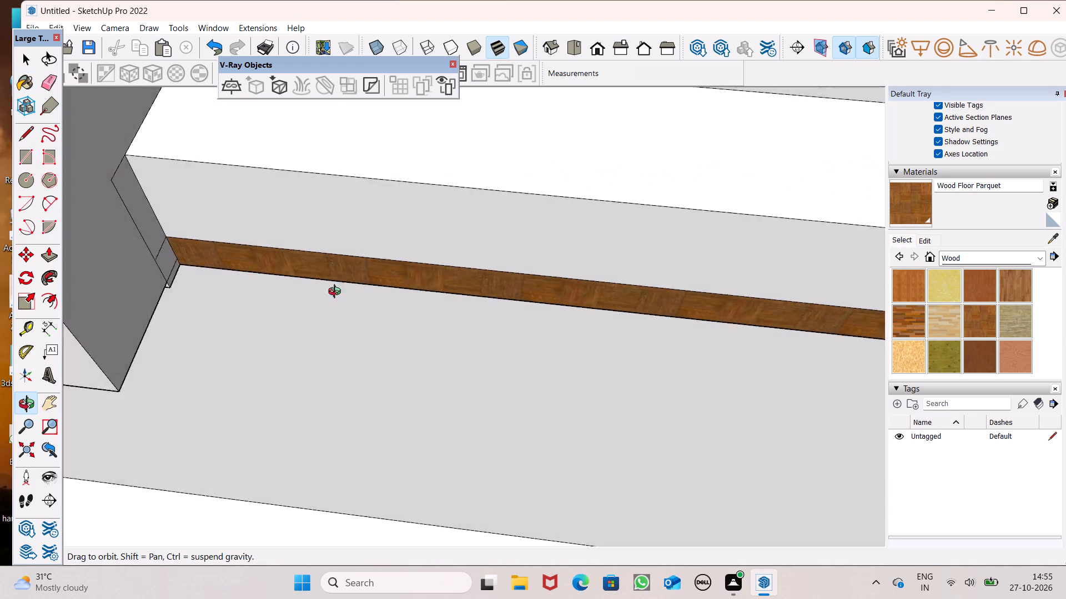
{"action": "middle_click_drag", "start_coordinate": [337, 293], "coordinate": [380, 141]}
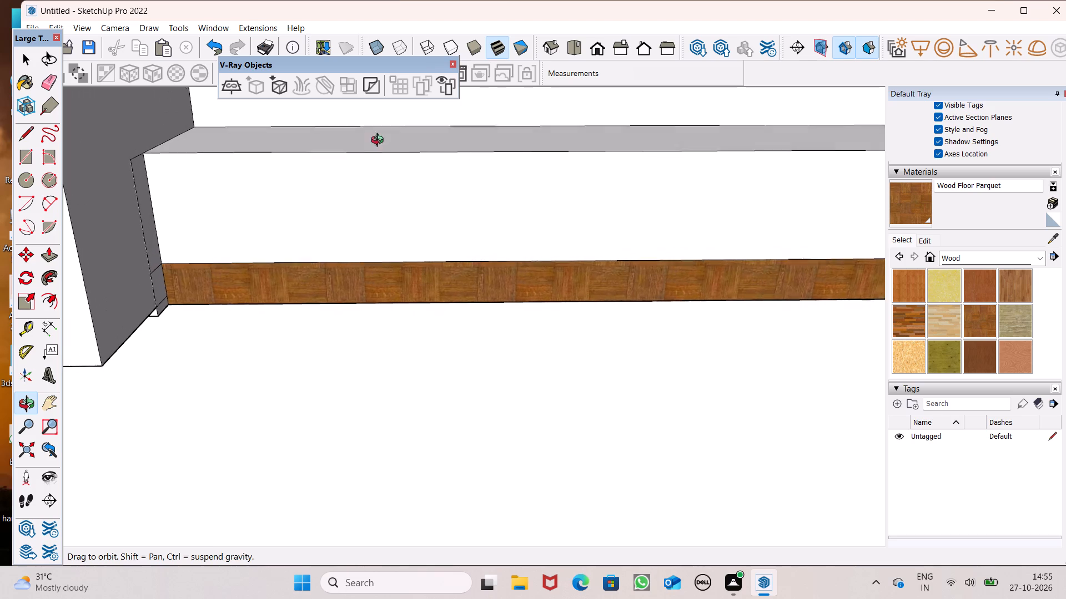
{"action": "middle_click_drag", "start_coordinate": [380, 141], "coordinate": [379, 142]}
{"action": "left_click", "coordinate": [49, 79]}
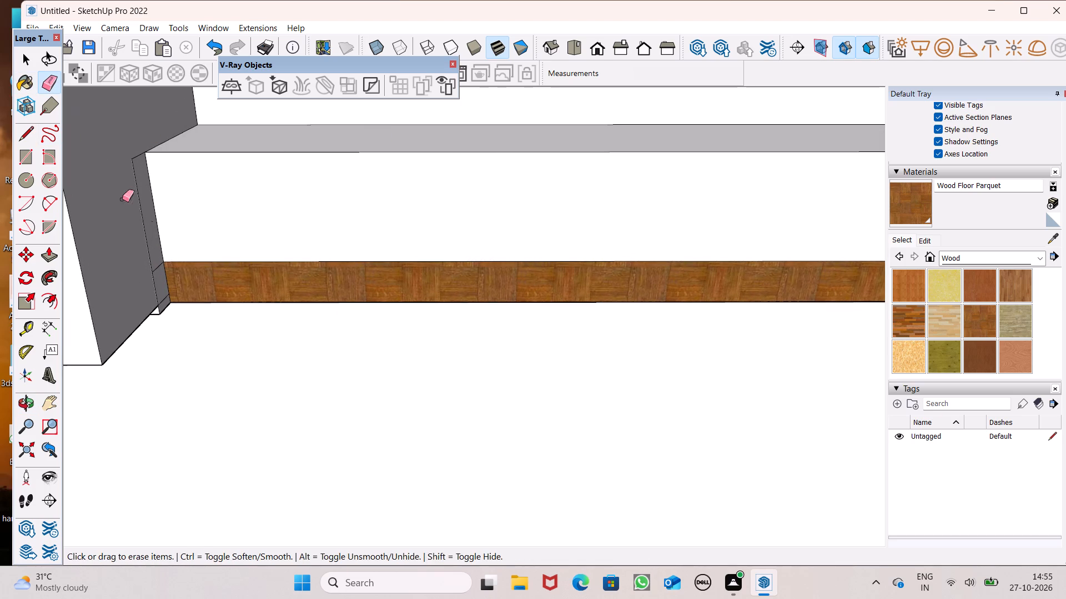
{"action": "scroll", "coordinate": [147, 245], "scroll_direction": "up", "scroll_amount": 6}
{"action": "left_click_drag", "start_coordinate": [147, 254], "coordinate": [160, 322]}
{"action": "left_click_drag", "start_coordinate": [173, 329], "coordinate": [175, 333]}
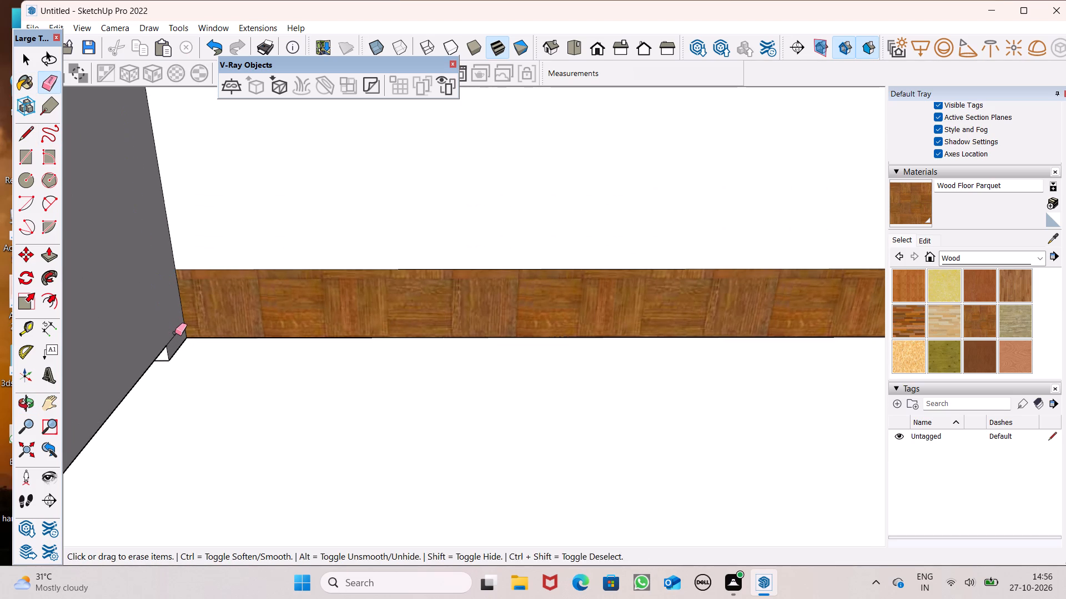
{"action": "left_click_drag", "start_coordinate": [175, 333], "coordinate": [175, 336]}
{"action": "scroll", "coordinate": [174, 323], "scroll_direction": "down", "scroll_amount": 7}
{"action": "scroll", "coordinate": [167, 227], "scroll_direction": "up", "scroll_amount": 5}
{"action": "left_click_drag", "start_coordinate": [145, 184], "coordinate": [142, 192]}
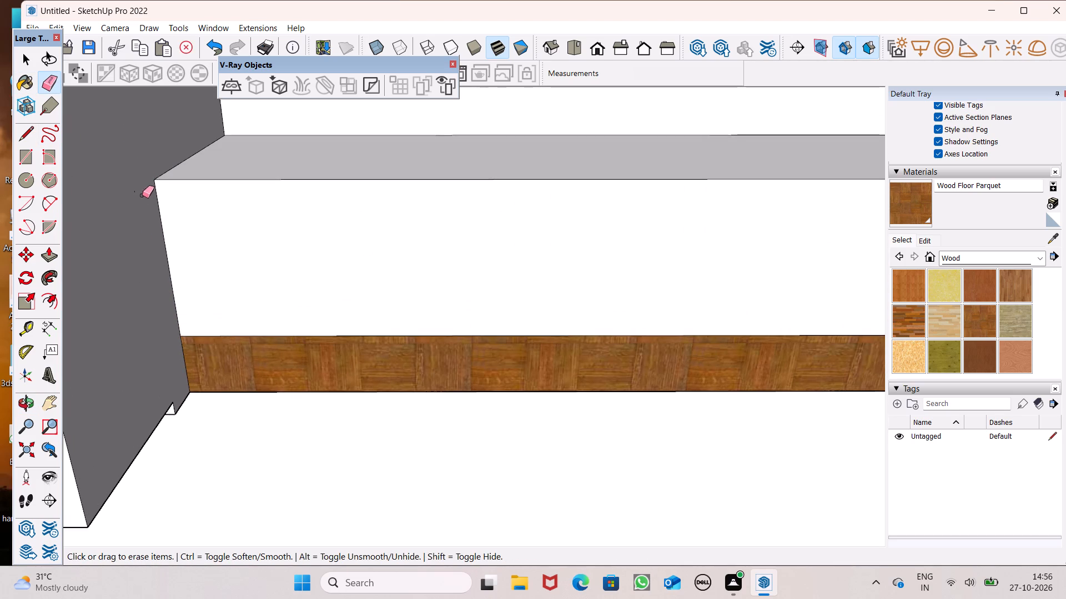
{"action": "scroll", "coordinate": [143, 209], "scroll_direction": "down", "scroll_amount": 5}
{"action": "left_click_drag", "start_coordinate": [136, 192], "coordinate": [142, 207]}
{"action": "scroll", "coordinate": [153, 199], "scroll_direction": "down", "scroll_amount": 4}
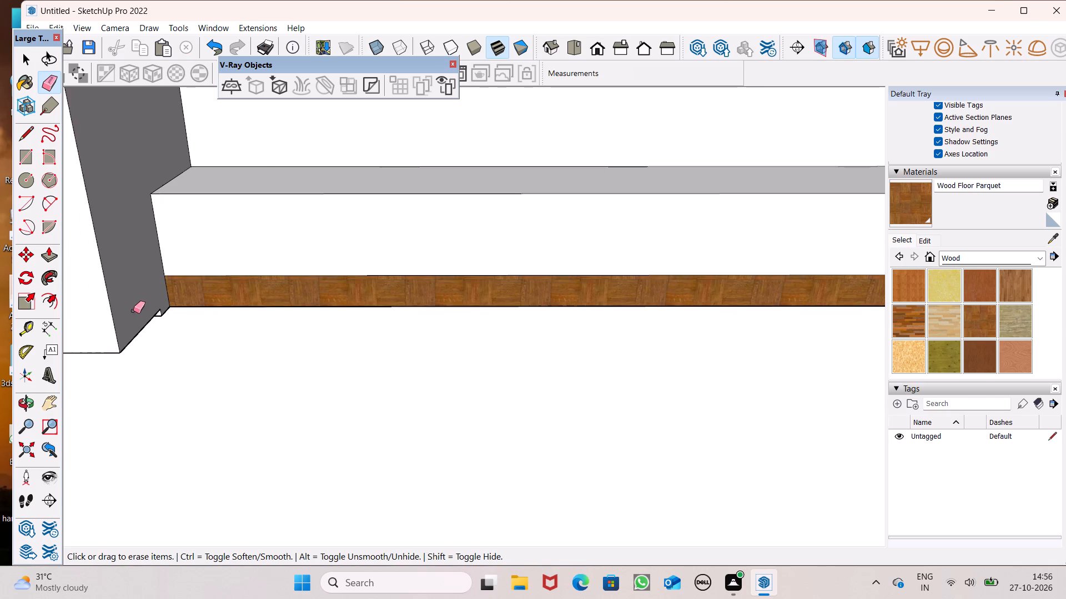
Push/Pull the parquet underside strip beneath the lattice frame by 1 1/2" to close the gap below the frame.
{"action": "middle_click_drag", "start_coordinate": [133, 311], "coordinate": [224, 39]}
{"action": "scroll", "coordinate": [224, 39], "scroll_direction": "up", "scroll_amount": 1}
{"action": "scroll", "coordinate": [308, 248], "scroll_direction": "down", "scroll_amount": 6}
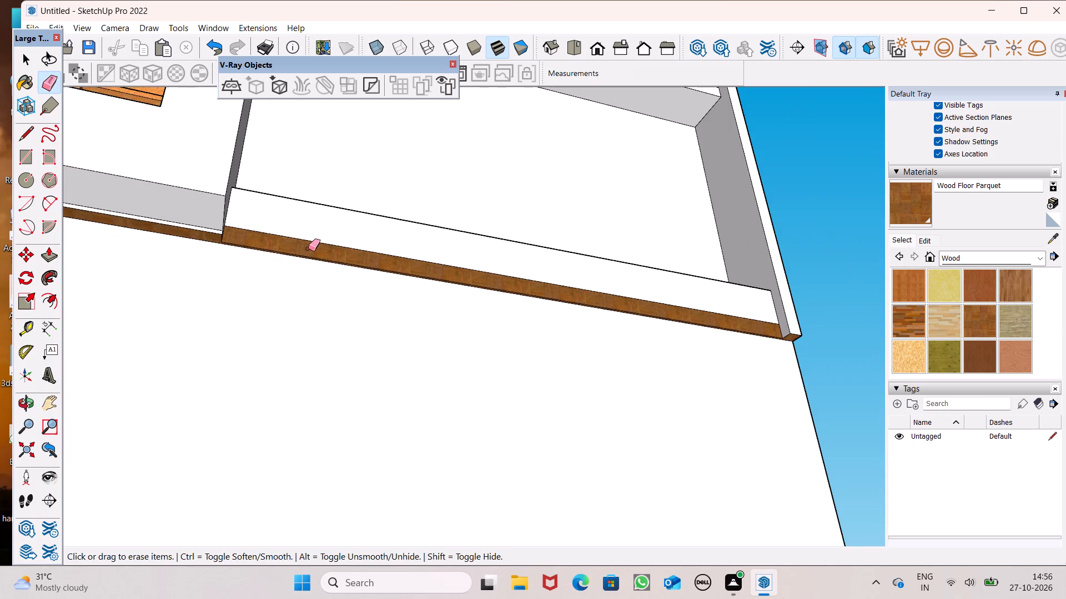
{"action": "scroll", "coordinate": [269, 237], "scroll_direction": "up", "scroll_amount": 5}
{"action": "scroll", "coordinate": [88, 182], "scroll_direction": "up", "scroll_amount": 4}
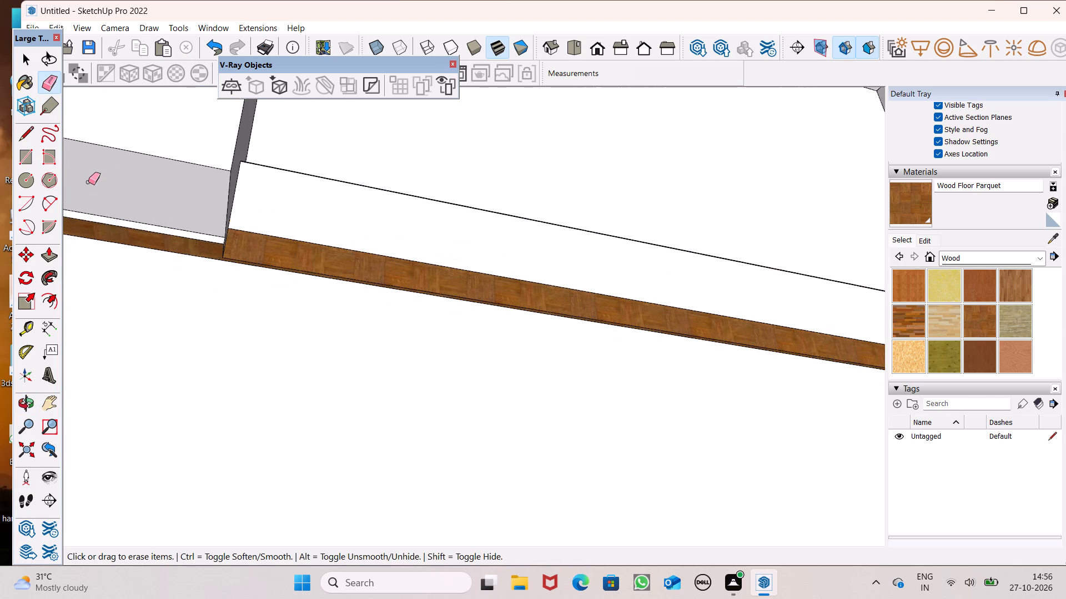
{"action": "scroll", "coordinate": [88, 182], "scroll_direction": "up", "scroll_amount": 3}
{"action": "scroll", "coordinate": [183, 219], "scroll_direction": "up", "scroll_amount": 1}
{"action": "middle_click_drag", "start_coordinate": [183, 219], "coordinate": [58, 273]}
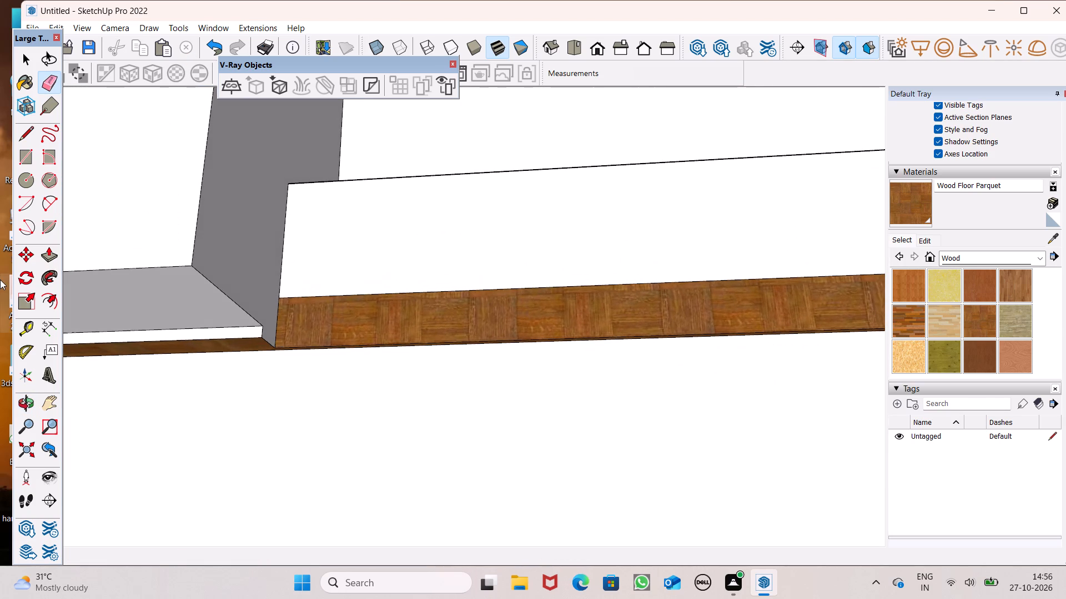
{"action": "left_click", "coordinate": [46, 253]}
{"action": "scroll", "coordinate": [224, 301], "scroll_direction": "up", "scroll_amount": 2}
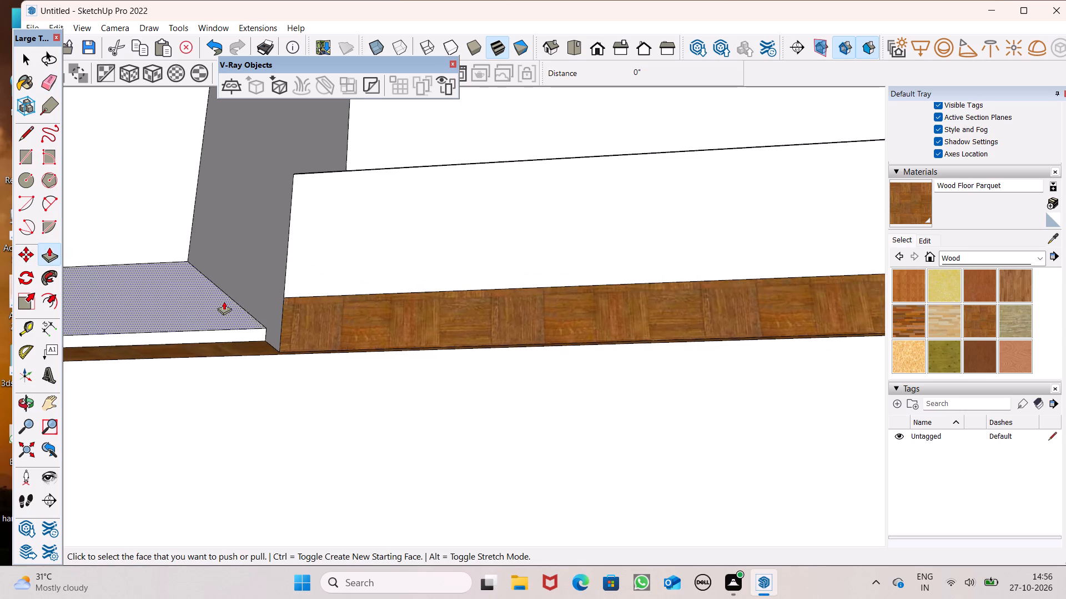
{"action": "scroll", "coordinate": [224, 301], "scroll_direction": "up", "scroll_amount": 4}
{"action": "left_click_drag", "start_coordinate": [271, 370], "coordinate": [289, 359]}
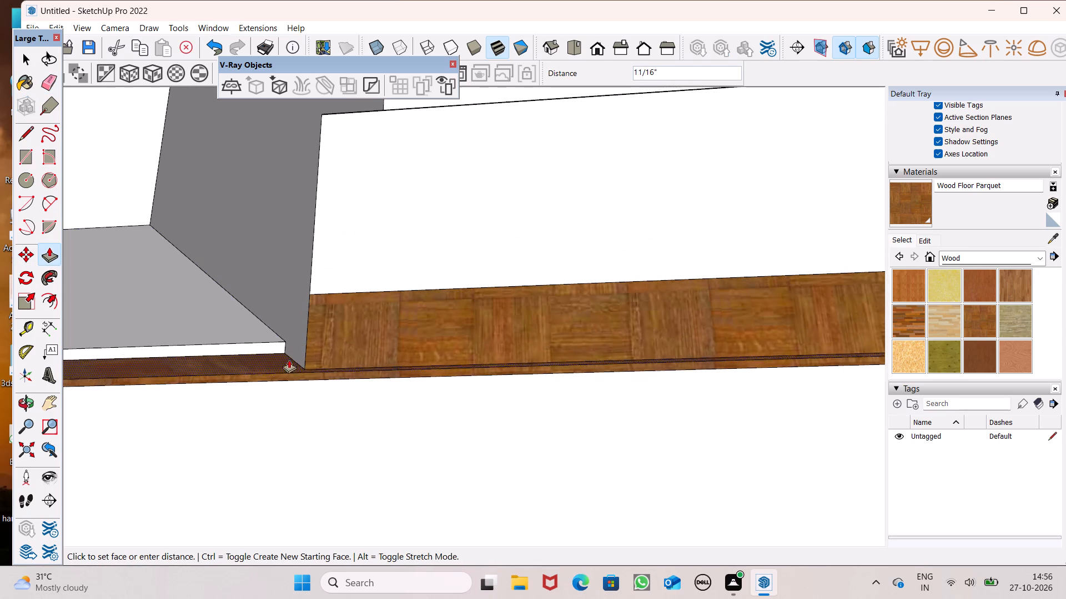
{"action": "left_click_drag", "start_coordinate": [289, 359], "coordinate": [300, 340]}
Examine the reworked lowest band and the whole facade from below, from the front and from above.
{"action": "scroll", "coordinate": [272, 332], "scroll_direction": "down", "scroll_amount": 6}
{"action": "middle_click_drag", "start_coordinate": [295, 338], "coordinate": [353, 231]}
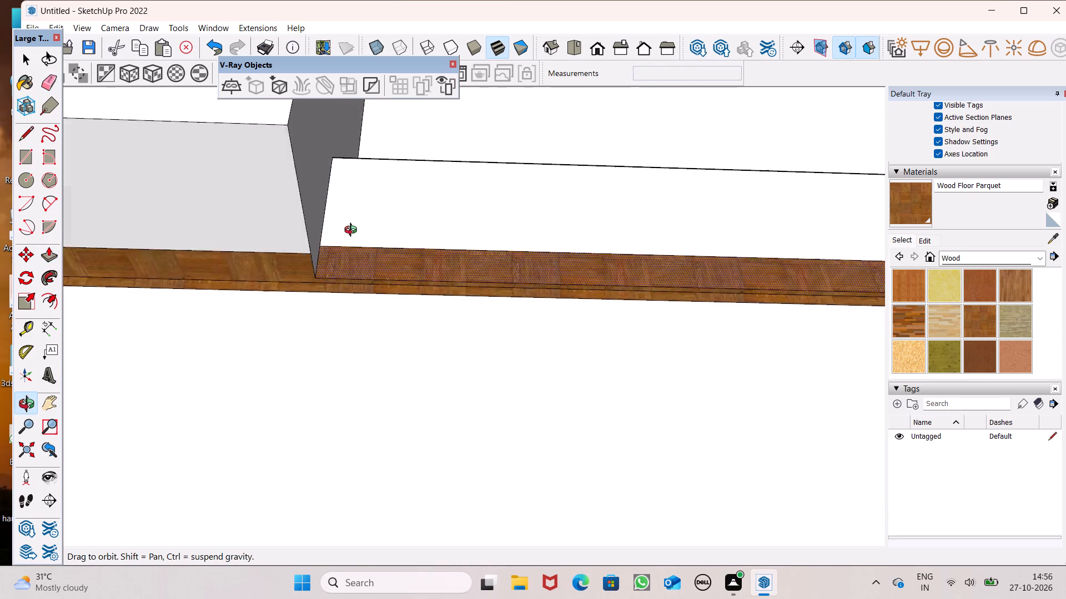
{"action": "middle_click_drag", "start_coordinate": [353, 231], "coordinate": [287, 364]}
{"action": "scroll", "coordinate": [394, 194], "scroll_direction": "up", "scroll_amount": 1}
{"action": "scroll", "coordinate": [296, 349], "scroll_direction": "up", "scroll_amount": 1}
{"action": "scroll", "coordinate": [413, 226], "scroll_direction": "down", "scroll_amount": 5}
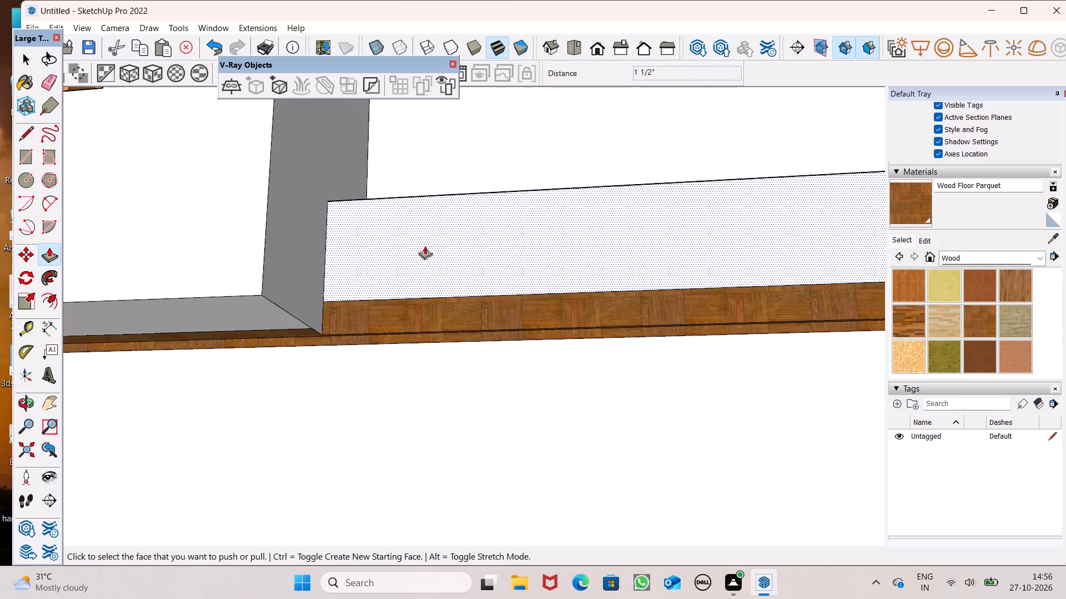
{"action": "middle_click_drag", "start_coordinate": [432, 263], "coordinate": [442, 408]}
{"action": "scroll", "coordinate": [444, 403], "scroll_direction": "up", "scroll_amount": 1}
{"action": "scroll", "coordinate": [434, 251], "scroll_direction": "down", "scroll_amount": 5}
{"action": "scroll", "coordinate": [438, 209], "scroll_direction": "up", "scroll_amount": 1}
{"action": "scroll", "coordinate": [452, 260], "scroll_direction": "down", "scroll_amount": 5}
{"action": "scroll", "coordinate": [461, 307], "scroll_direction": "down", "scroll_amount": 7}
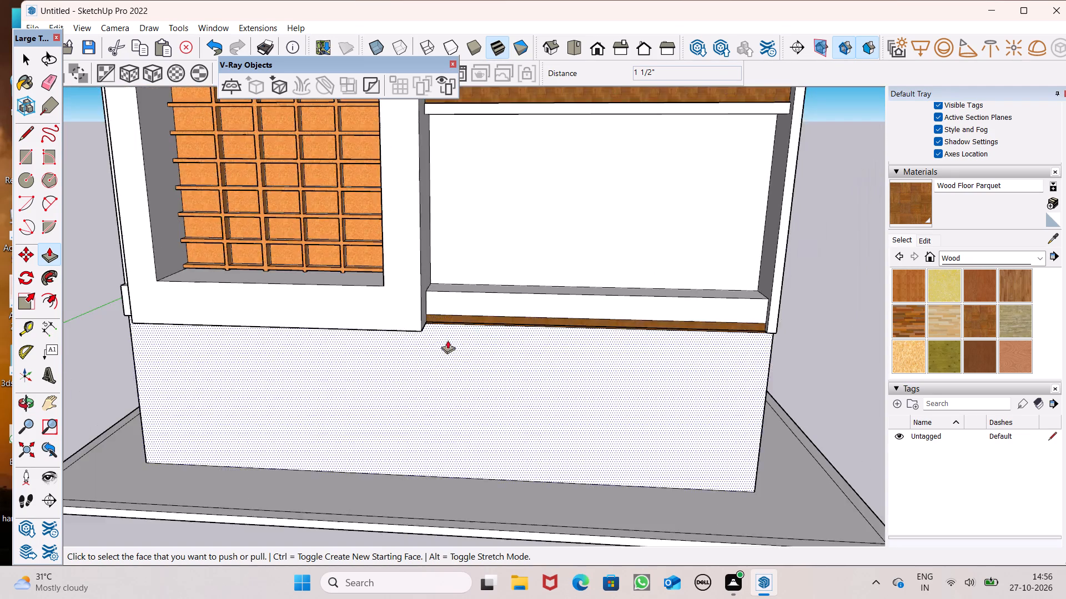
{"action": "scroll", "coordinate": [447, 340], "scroll_direction": "down", "scroll_amount": 1}
{"action": "scroll", "coordinate": [395, 331], "scroll_direction": "down", "scroll_amount": 8}
{"action": "key", "text": "space"}
{"action": "left_click", "coordinate": [619, 363]}
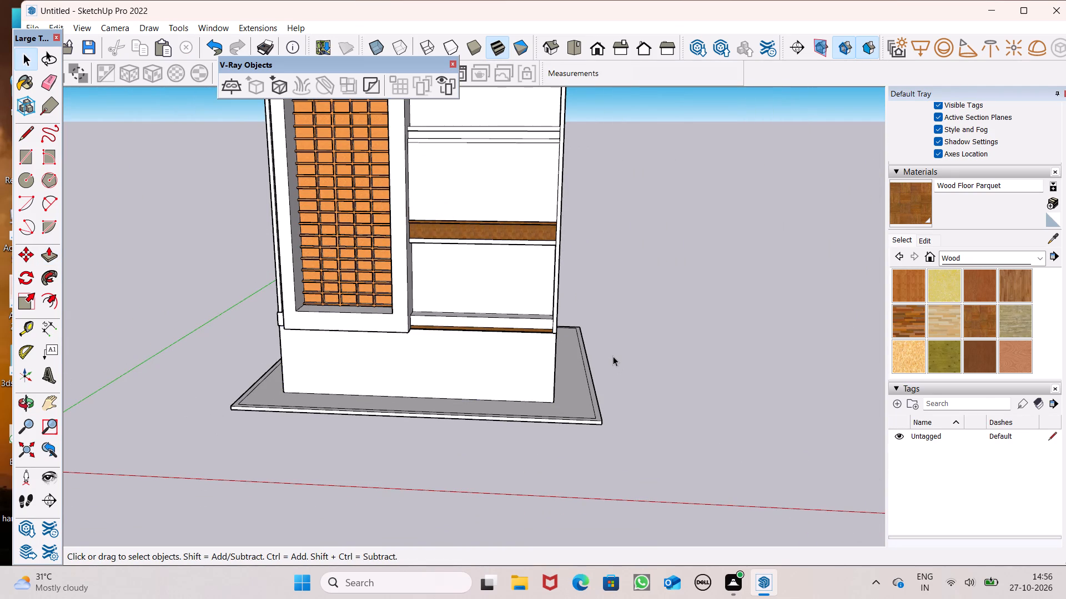
{"action": "scroll", "coordinate": [601, 373], "scroll_direction": "down", "scroll_amount": 9}
{"action": "middle_click_drag", "start_coordinate": [599, 363], "coordinate": [610, 381]}
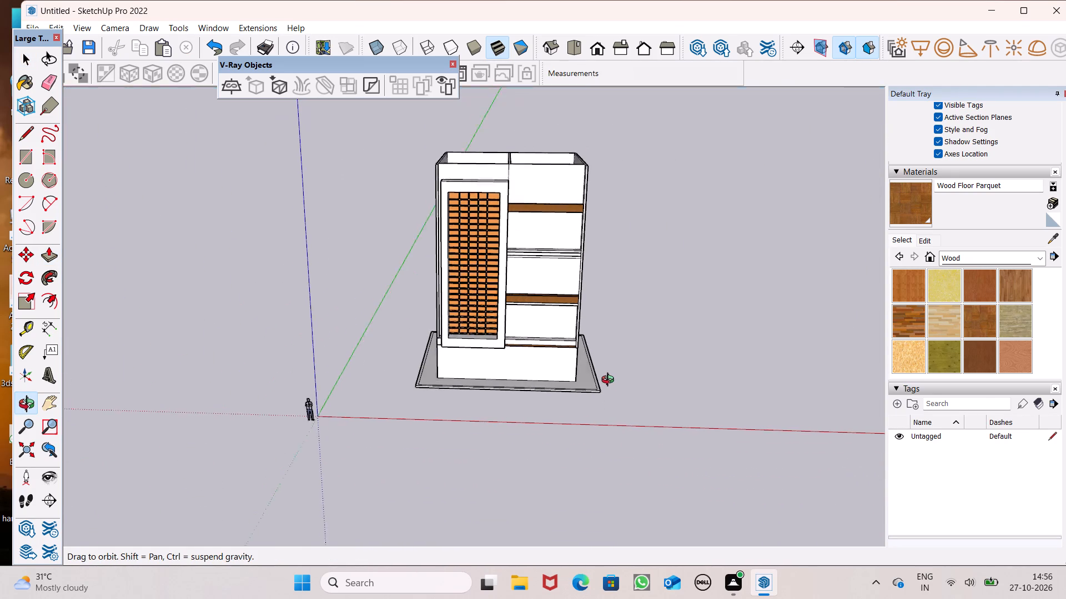
{"action": "middle_click_drag", "start_coordinate": [610, 381], "coordinate": [641, 382]}
{"action": "scroll", "coordinate": [579, 157], "scroll_direction": "up", "scroll_amount": 1}
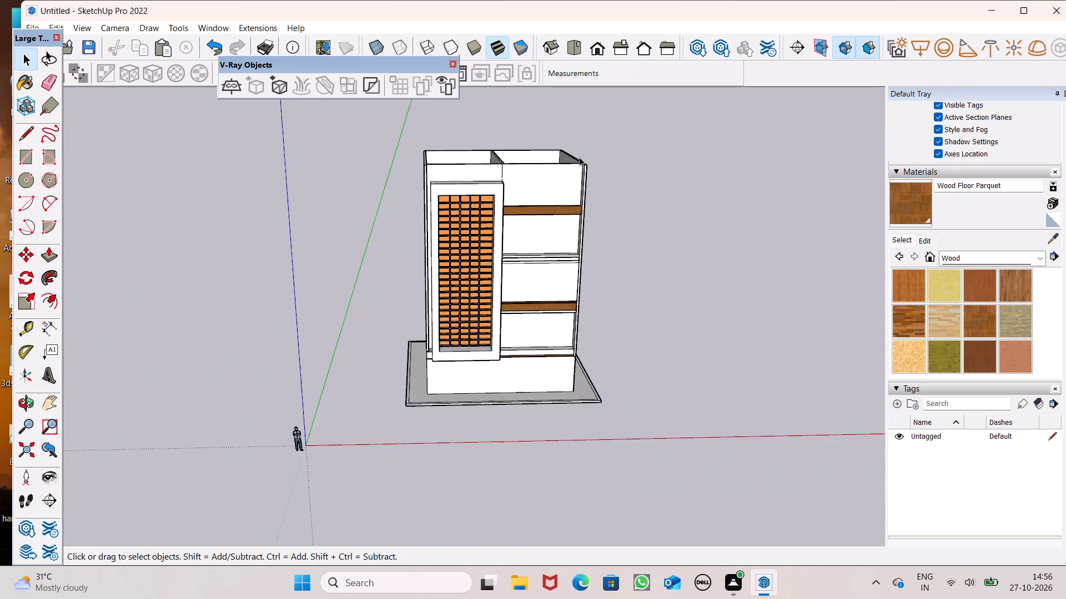
{"action": "scroll", "coordinate": [579, 157], "scroll_direction": "up", "scroll_amount": 13}
{"action": "scroll", "coordinate": [575, 216], "scroll_direction": "down", "scroll_amount": 5}
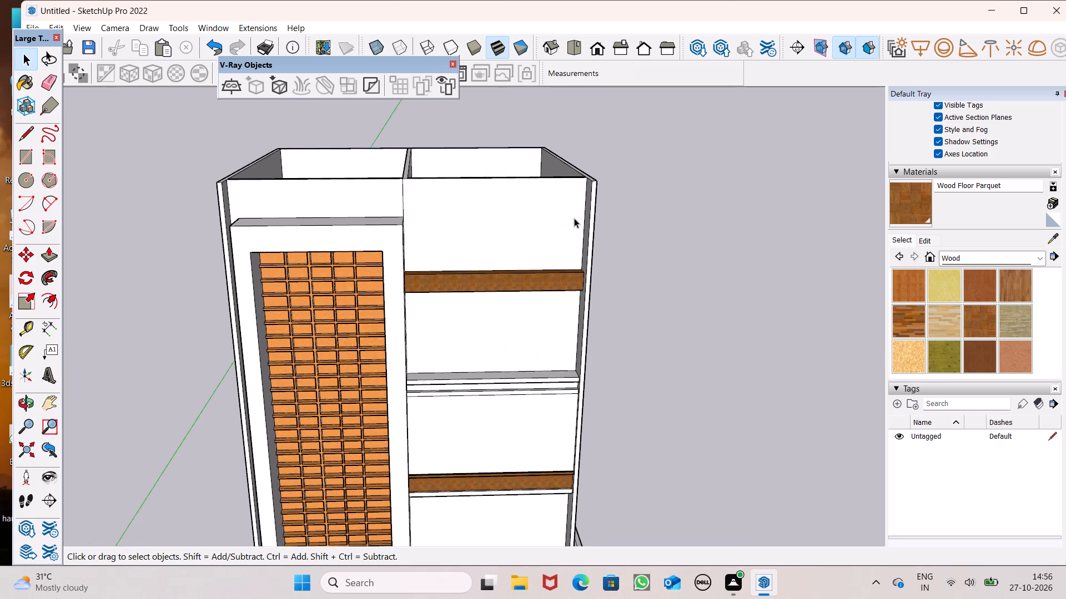
{"action": "middle_click_drag", "start_coordinate": [574, 218], "coordinate": [575, 309]}
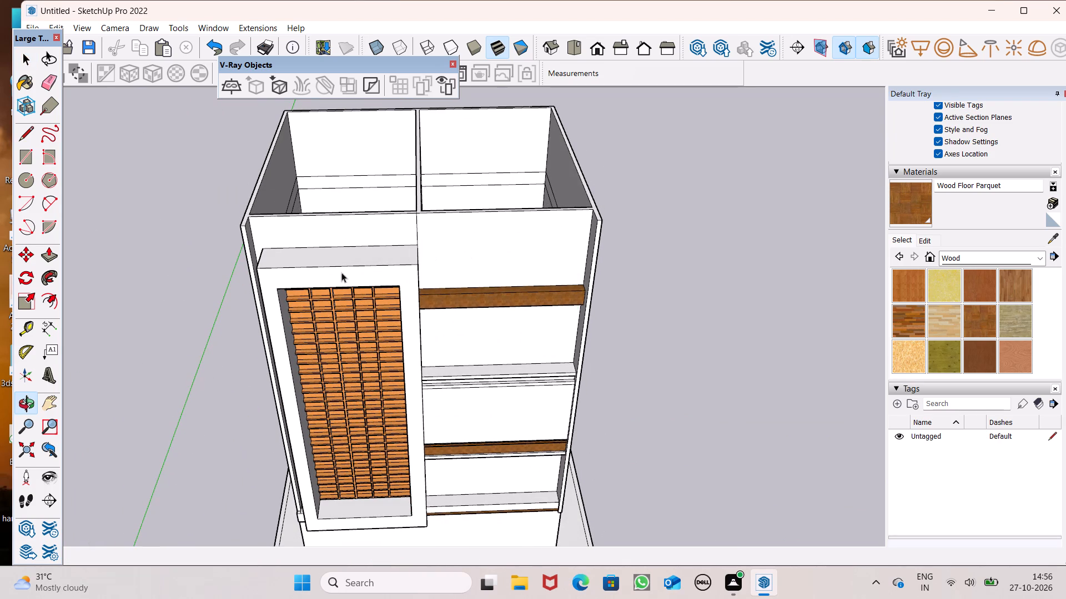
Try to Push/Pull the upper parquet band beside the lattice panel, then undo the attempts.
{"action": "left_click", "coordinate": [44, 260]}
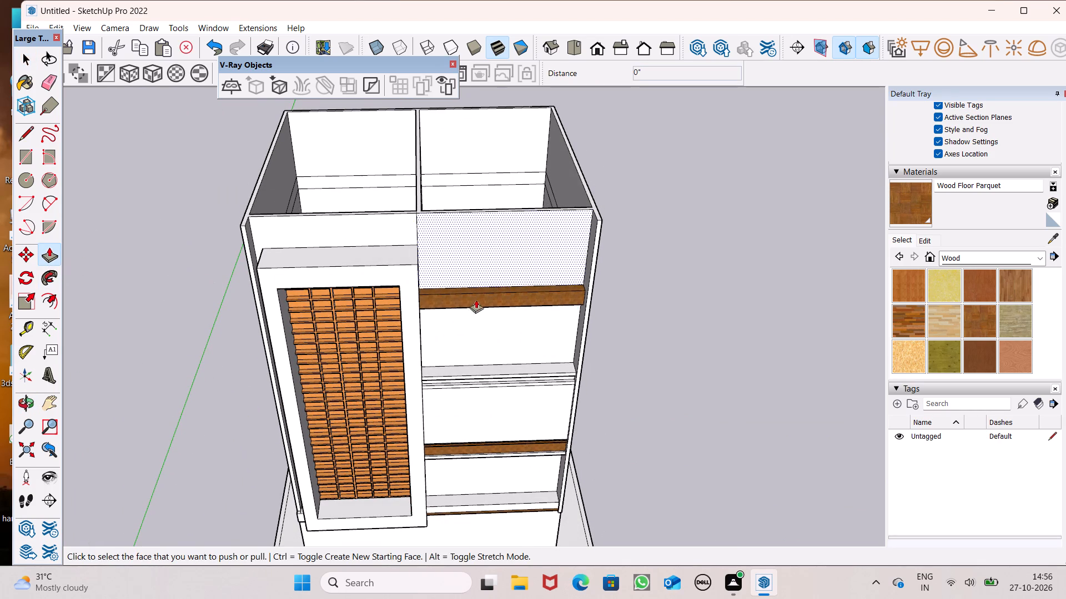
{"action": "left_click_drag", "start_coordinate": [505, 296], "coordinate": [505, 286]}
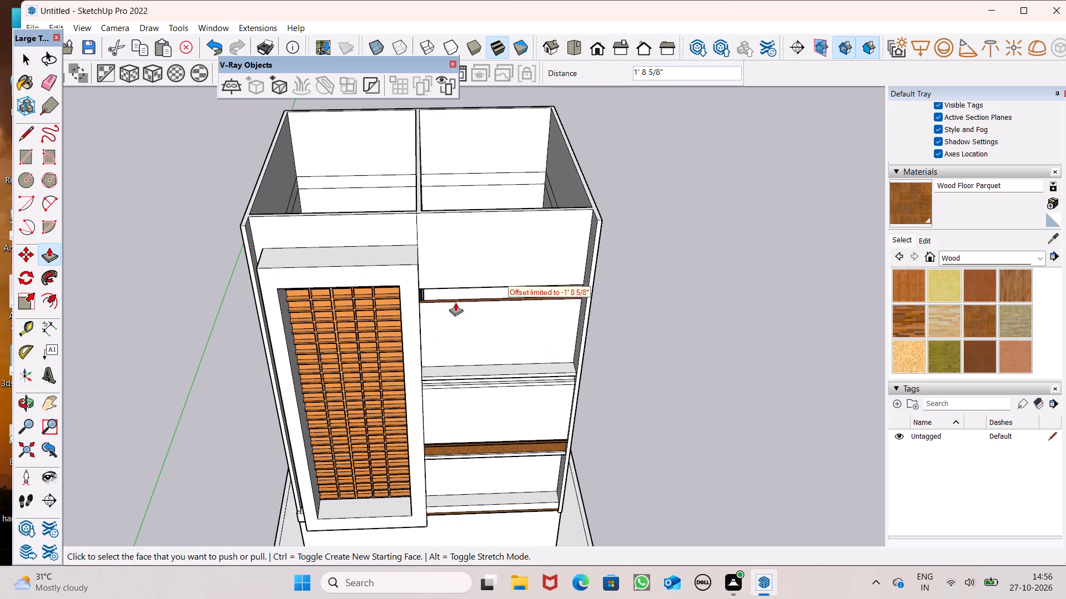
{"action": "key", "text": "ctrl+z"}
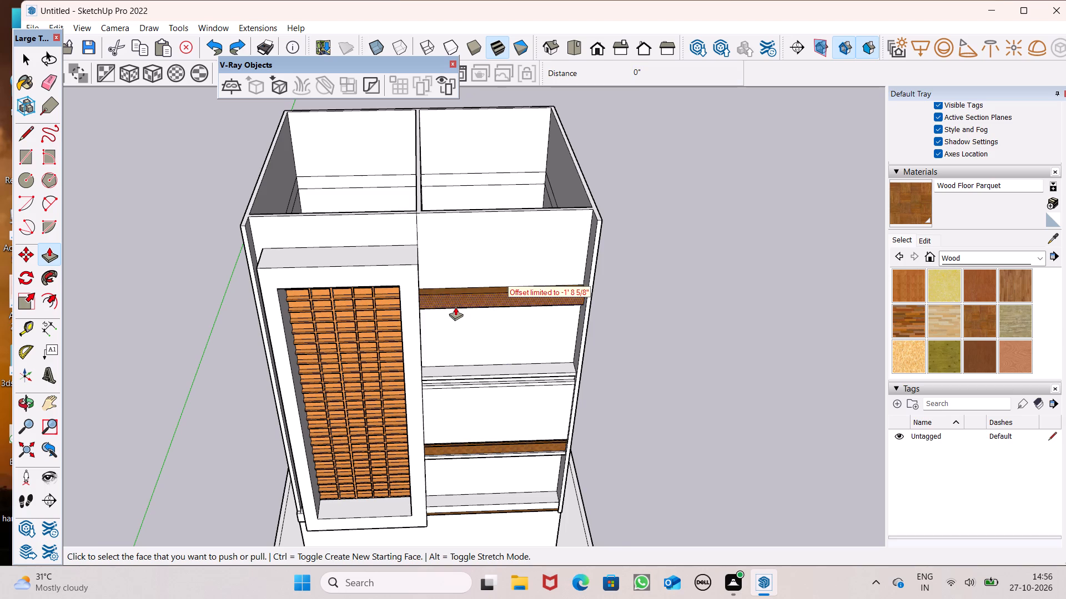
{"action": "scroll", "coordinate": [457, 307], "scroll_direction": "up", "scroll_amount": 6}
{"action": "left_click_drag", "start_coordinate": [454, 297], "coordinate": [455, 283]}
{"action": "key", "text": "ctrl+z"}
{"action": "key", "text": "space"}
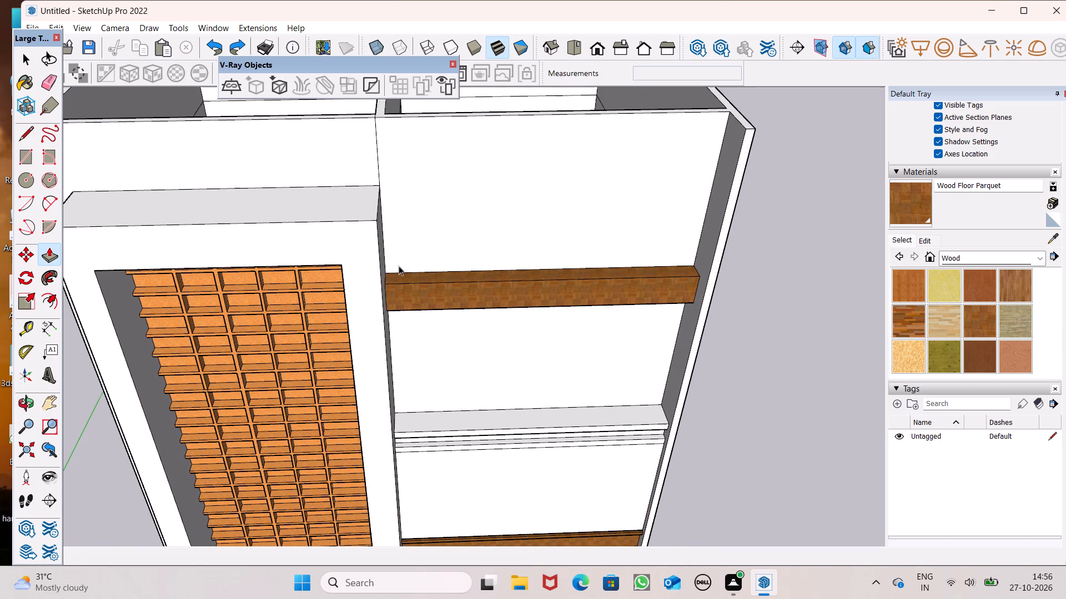
Examine the facade bands and the building's two open-topped compartments from the front and from above.
{"action": "scroll", "coordinate": [386, 257], "scroll_direction": "down", "scroll_amount": 3}
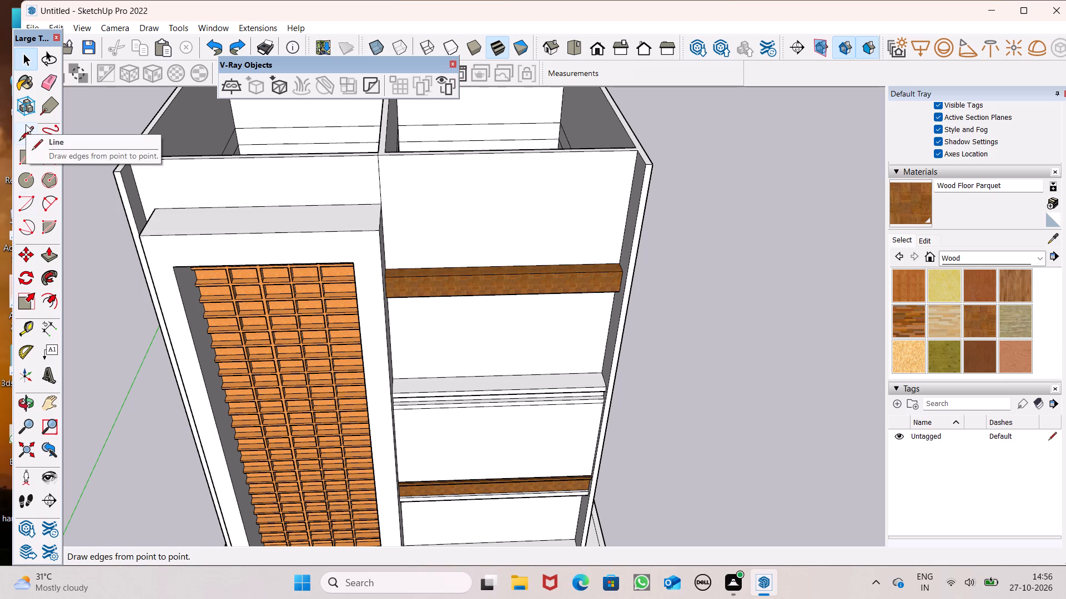
{"action": "left_click", "coordinate": [32, 161]}
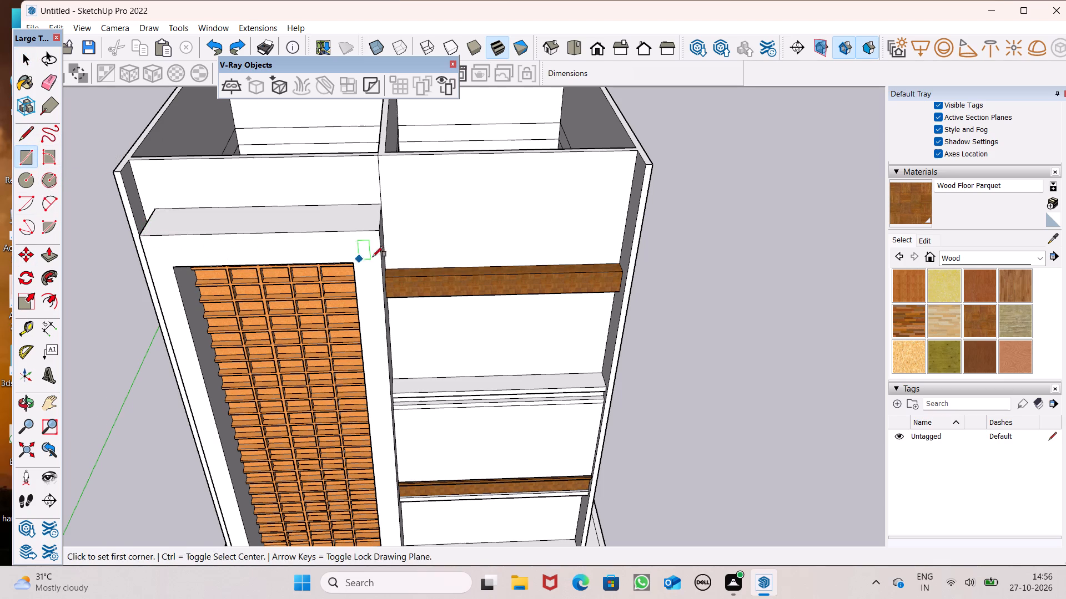
{"action": "middle_click_drag", "start_coordinate": [446, 235], "coordinate": [444, 175]}
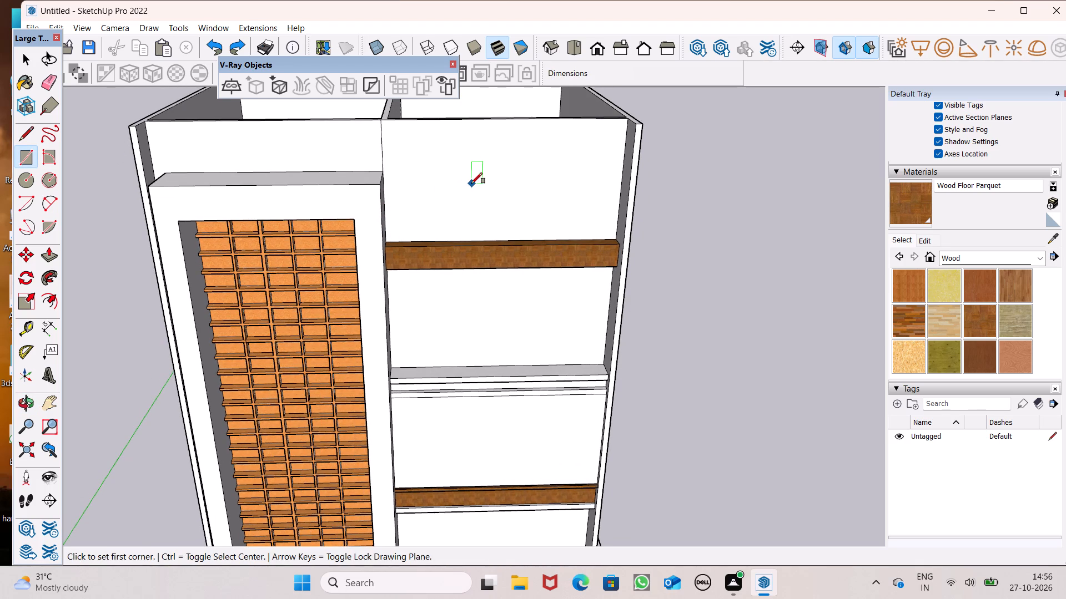
{"action": "scroll", "coordinate": [471, 184], "scroll_direction": "down", "scroll_amount": 2}
{"action": "middle_click_drag", "start_coordinate": [492, 214], "coordinate": [501, 309]}
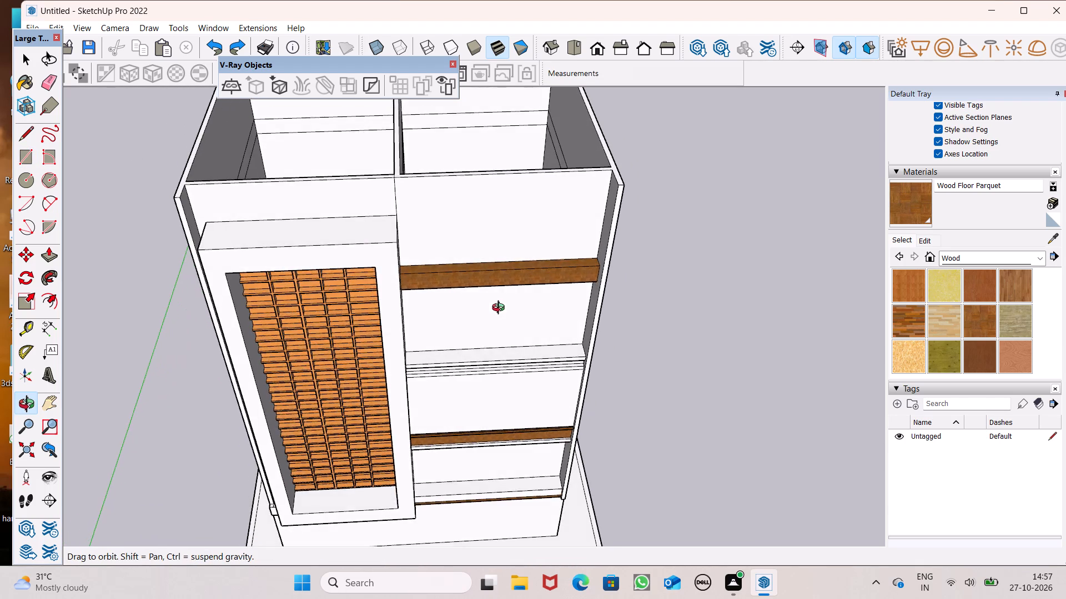
{"action": "middle_click_drag", "start_coordinate": [501, 309], "coordinate": [504, 348]}
{"action": "scroll", "coordinate": [497, 323], "scroll_direction": "down", "scroll_amount": 5}
{"action": "scroll", "coordinate": [497, 323], "scroll_direction": "up", "scroll_amount": 1}
{"action": "scroll", "coordinate": [480, 292], "scroll_direction": "down", "scroll_amount": 6}
{"action": "middle_click_drag", "start_coordinate": [484, 288], "coordinate": [493, 293]}
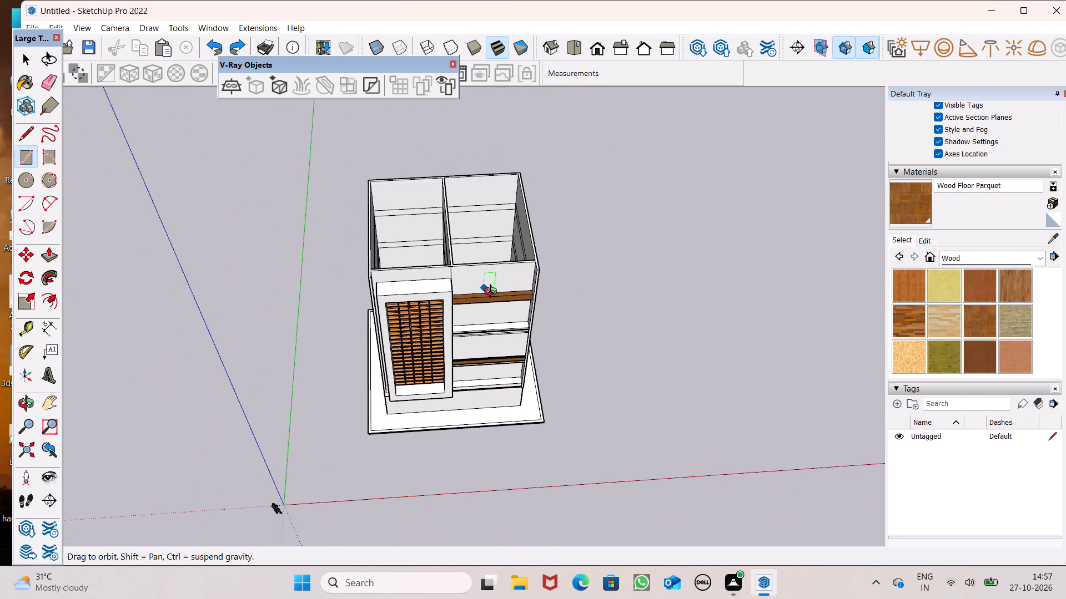
{"action": "middle_click_drag", "start_coordinate": [493, 293], "coordinate": [541, 401]}
{"action": "scroll", "coordinate": [463, 205], "scroll_direction": "down", "scroll_amount": 3}
{"action": "middle_click_drag", "start_coordinate": [465, 243], "coordinate": [399, 309]}
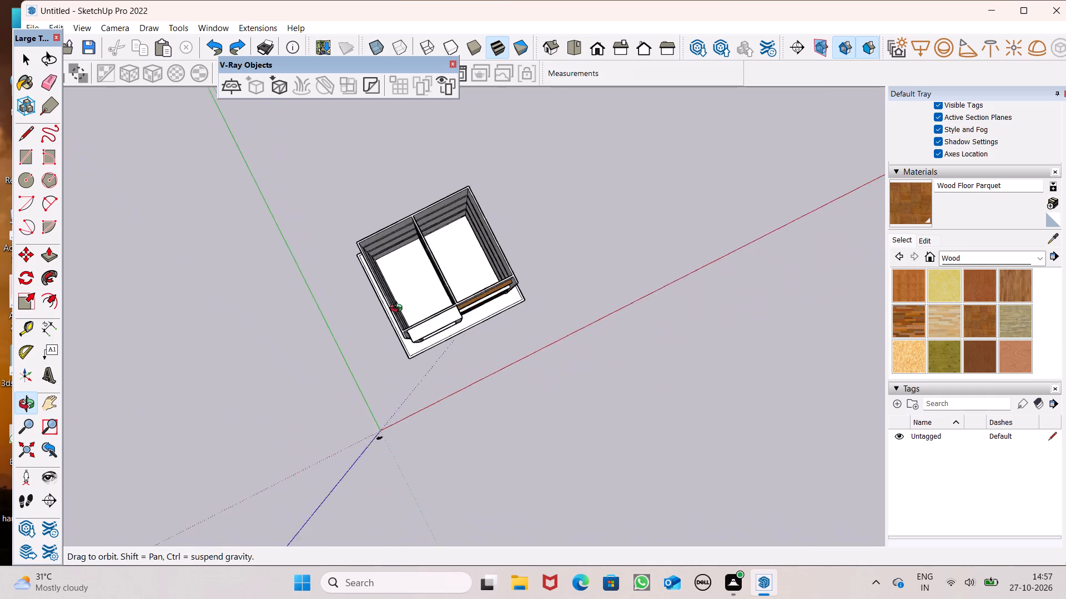
{"action": "middle_click_drag", "start_coordinate": [399, 309], "coordinate": [396, 304]}
Retrace band edges inside the compartment behind the lattice panel with short line segments, closing floor faces at successive levels.
{"action": "left_click", "coordinate": [22, 128]}
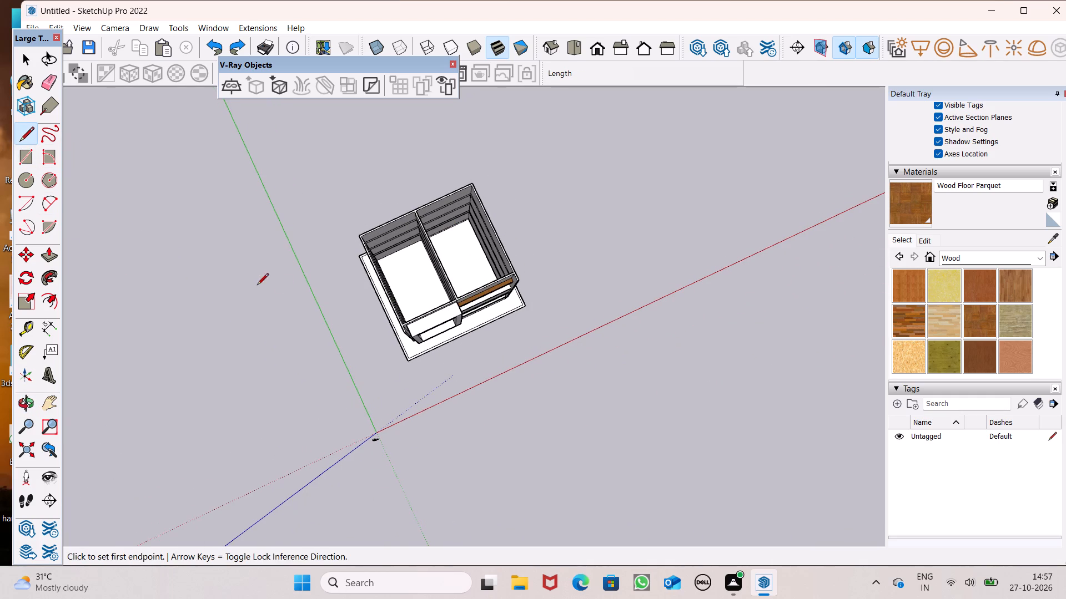
{"action": "scroll", "coordinate": [326, 301], "scroll_direction": "up", "scroll_amount": 6}
{"action": "scroll", "coordinate": [416, 233], "scroll_direction": "up", "scroll_amount": 13}
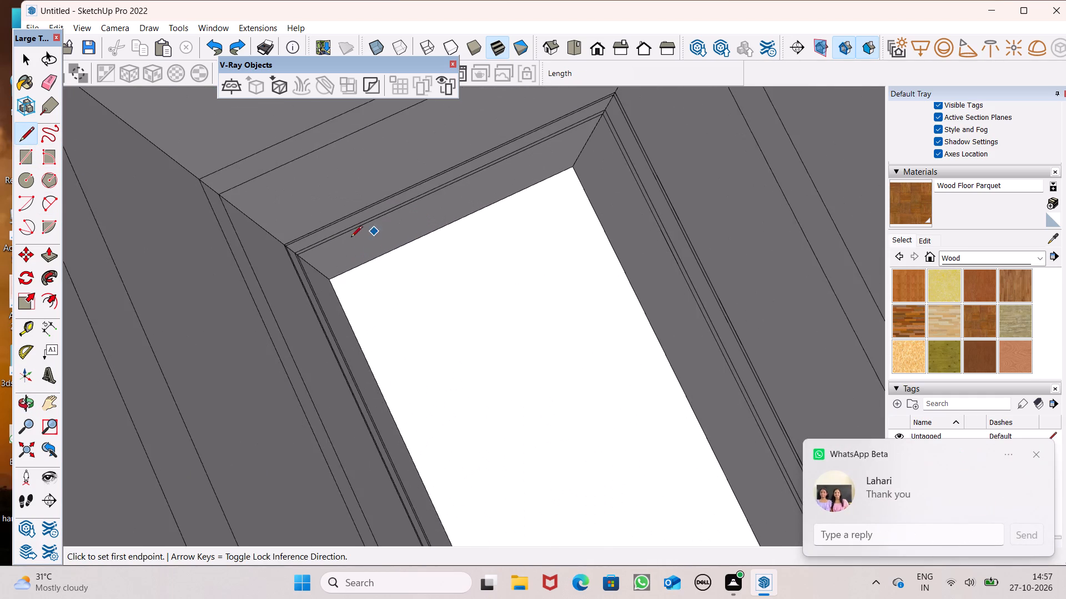
{"action": "scroll", "coordinate": [350, 238], "scroll_direction": "up", "scroll_amount": 1}
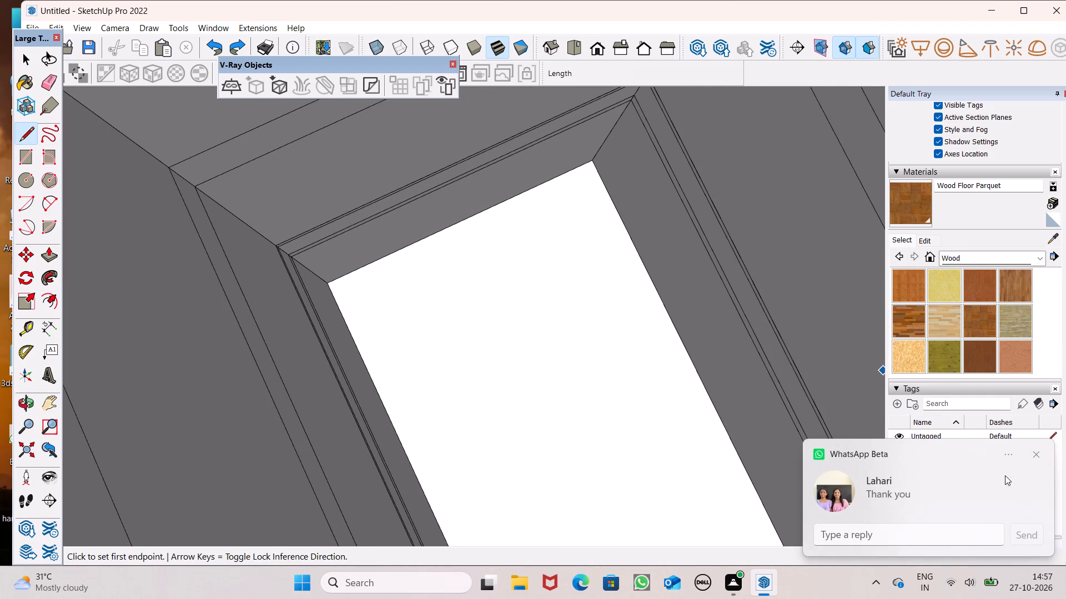
{"action": "left_click_drag", "start_coordinate": [1034, 458], "coordinate": [1028, 455]}
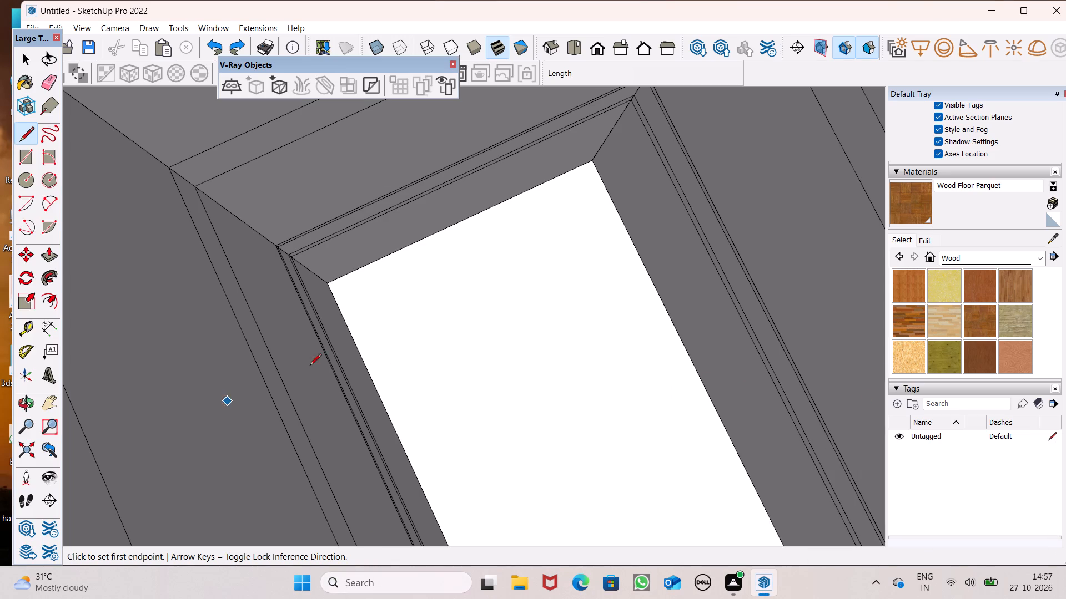
{"action": "scroll", "coordinate": [314, 306], "scroll_direction": "up", "scroll_amount": 8}
{"action": "scroll", "coordinate": [285, 212], "scroll_direction": "up", "scroll_amount": 3}
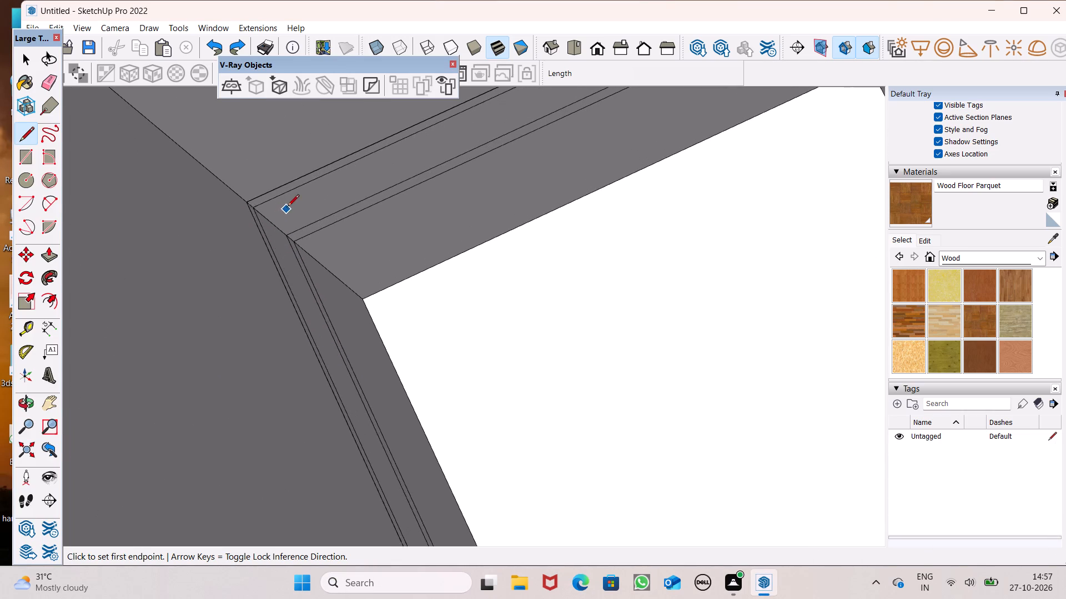
{"action": "scroll", "coordinate": [288, 207], "scroll_direction": "up", "scroll_amount": 1}
{"action": "left_click_drag", "start_coordinate": [280, 182], "coordinate": [289, 176]}
{"action": "left_click", "coordinate": [305, 169]}
{"action": "scroll", "coordinate": [416, 311], "scroll_direction": "down", "scroll_amount": 16}
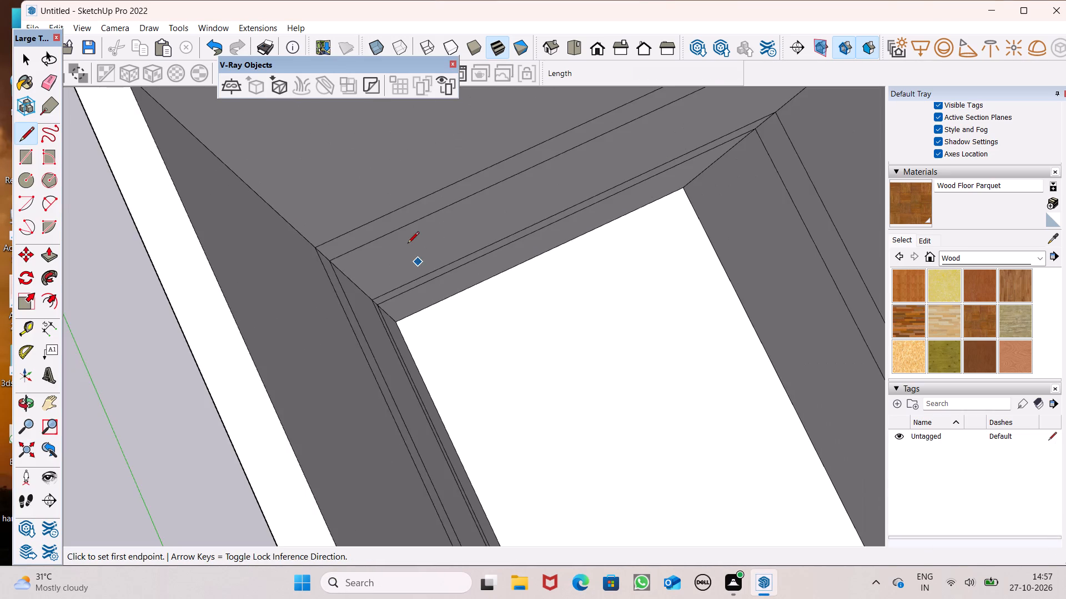
{"action": "scroll", "coordinate": [402, 238], "scroll_direction": "up", "scroll_amount": 4}
{"action": "left_click_drag", "start_coordinate": [393, 302], "coordinate": [402, 302]}
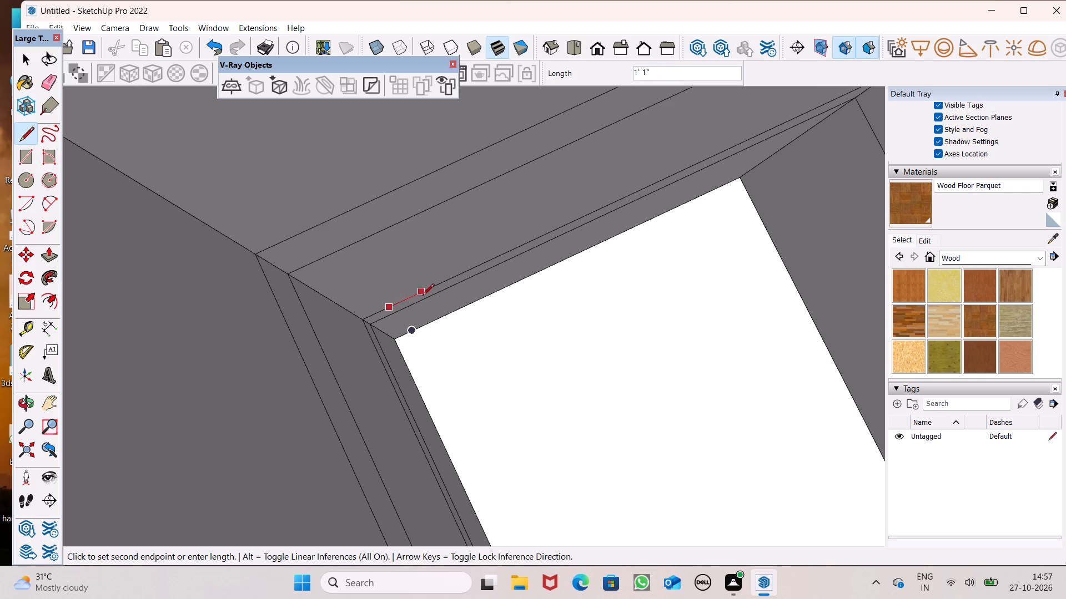
{"action": "left_click", "coordinate": [418, 294]}
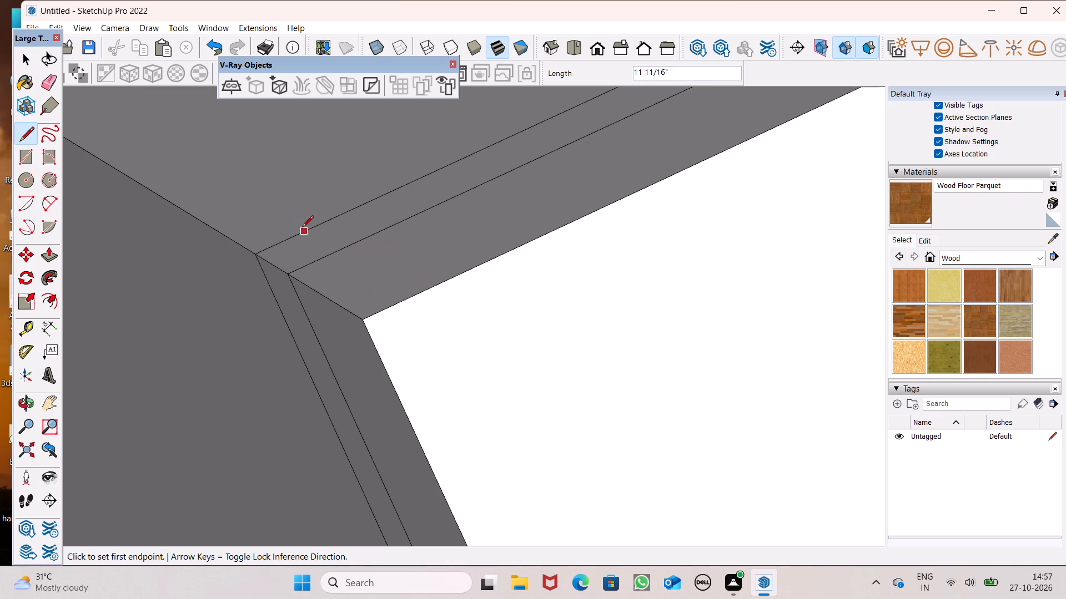
Close the topmost floor face behind the lattice panel by retracing its band edge and drawing an 18' 1 5/16" line along the front wall.
{"action": "left_click", "coordinate": [302, 228]}
{"action": "left_click", "coordinate": [324, 222]}
{"action": "left_click", "coordinate": [324, 223]}
{"action": "left_click", "coordinate": [345, 217]}
{"action": "scroll", "coordinate": [316, 251], "scroll_direction": "down", "scroll_amount": 13}
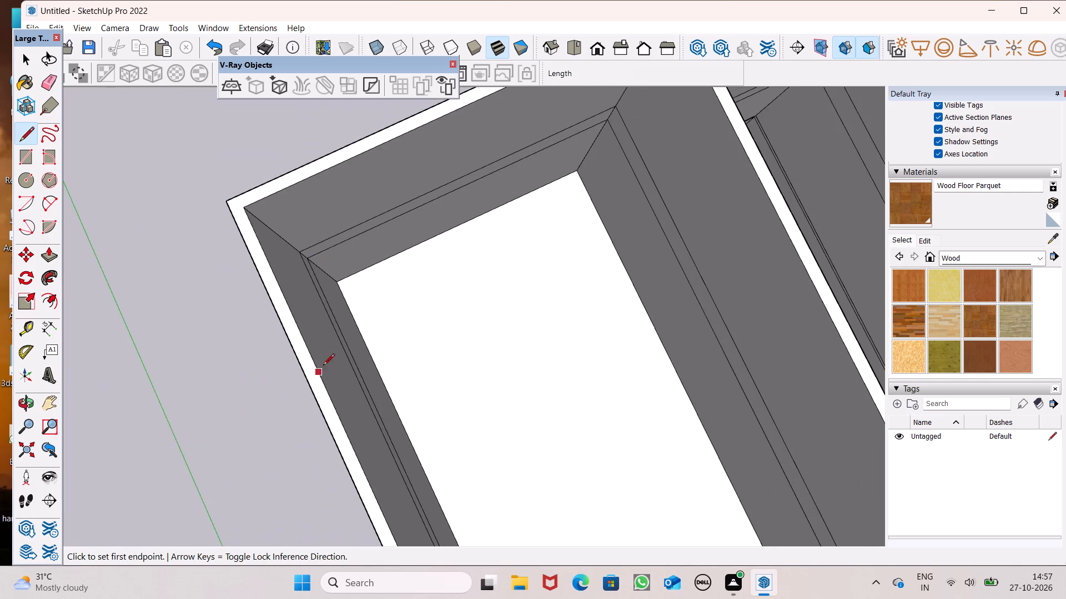
{"action": "middle_click_drag", "start_coordinate": [323, 365], "coordinate": [771, 305]}
{"action": "scroll", "coordinate": [772, 306], "scroll_direction": "up", "scroll_amount": 1}
{"action": "scroll", "coordinate": [423, 306], "scroll_direction": "down", "scroll_amount": 6}
{"action": "scroll", "coordinate": [550, 182], "scroll_direction": "up", "scroll_amount": 6}
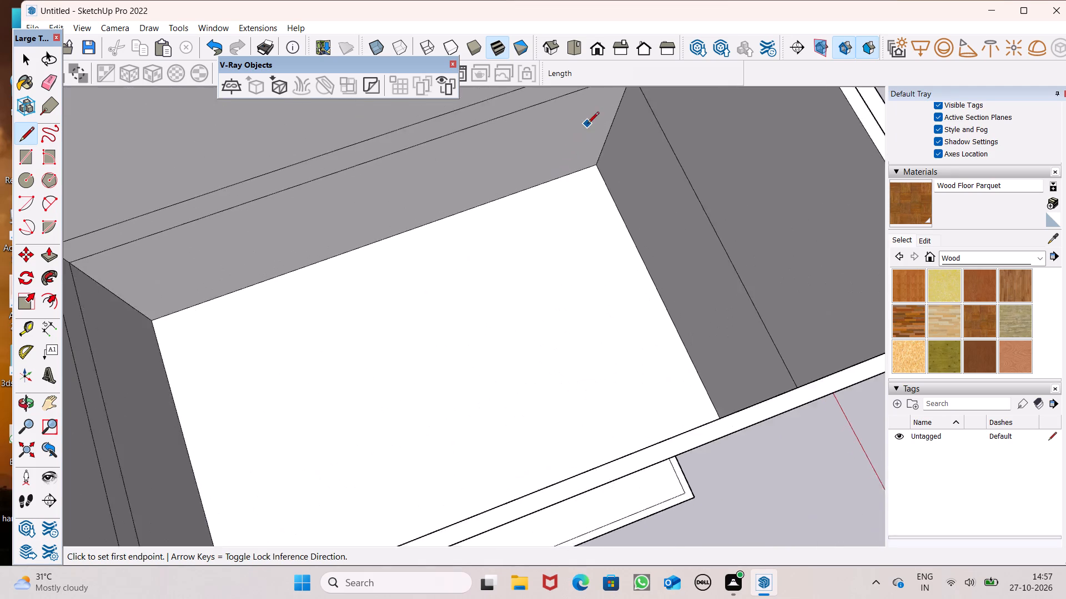
{"action": "scroll", "coordinate": [596, 167], "scroll_direction": "down", "scroll_amount": 6}
{"action": "middle_click_drag", "start_coordinate": [632, 270], "coordinate": [834, 163]}
{"action": "scroll", "coordinate": [501, 336], "scroll_direction": "down", "scroll_amount": 6}
{"action": "scroll", "coordinate": [494, 201], "scroll_direction": "up", "scroll_amount": 2}
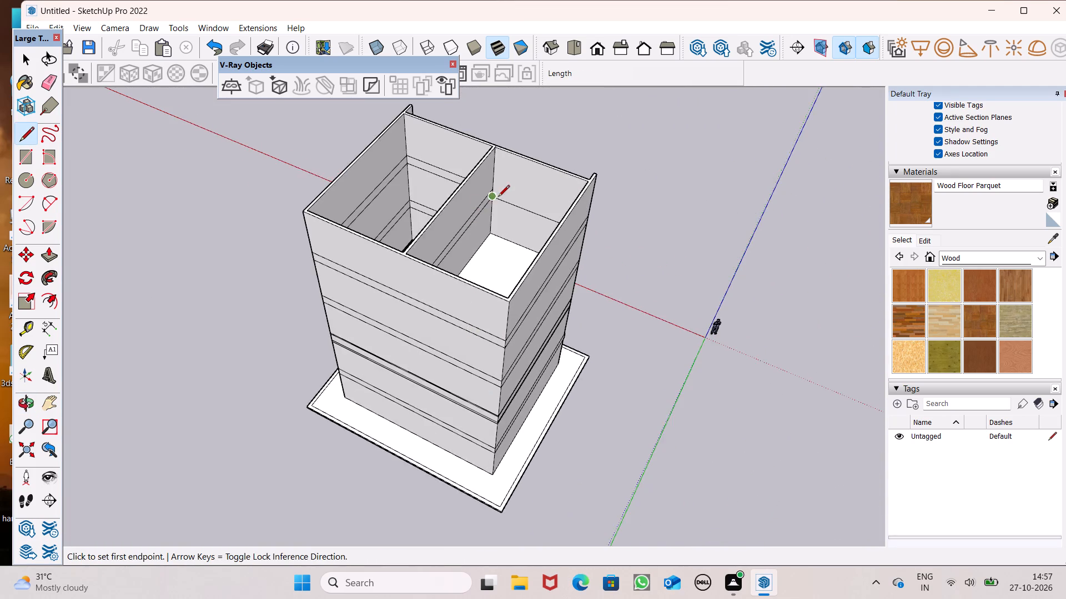
{"action": "scroll", "coordinate": [498, 197], "scroll_direction": "up", "scroll_amount": 4}
{"action": "middle_click_drag", "start_coordinate": [530, 245], "coordinate": [733, 236]}
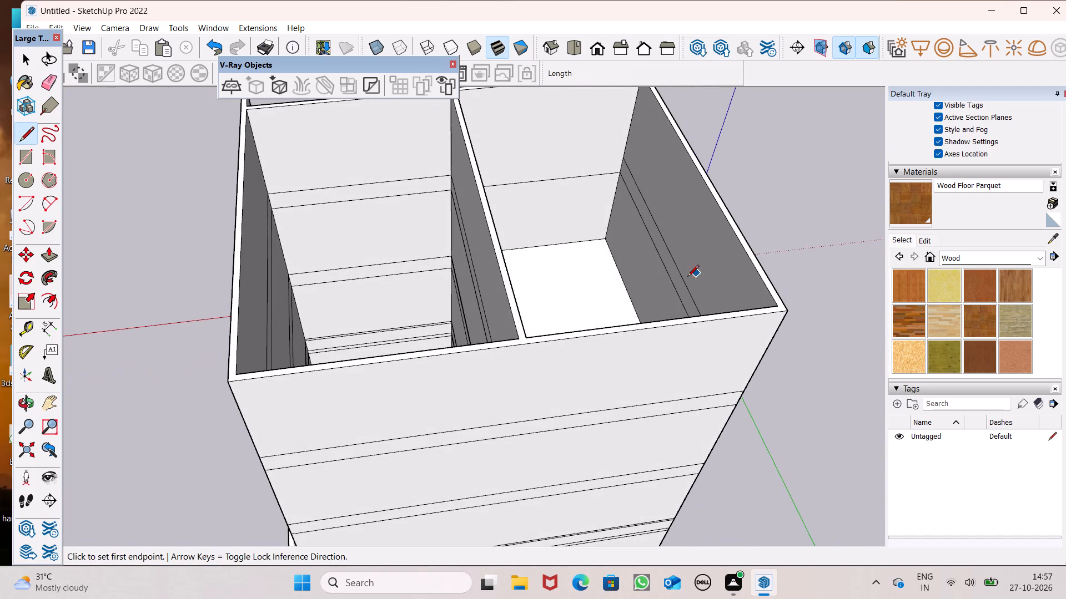
{"action": "middle_click_drag", "start_coordinate": [663, 284], "coordinate": [618, 285]}
{"action": "scroll", "coordinate": [486, 180], "scroll_direction": "up", "scroll_amount": 7}
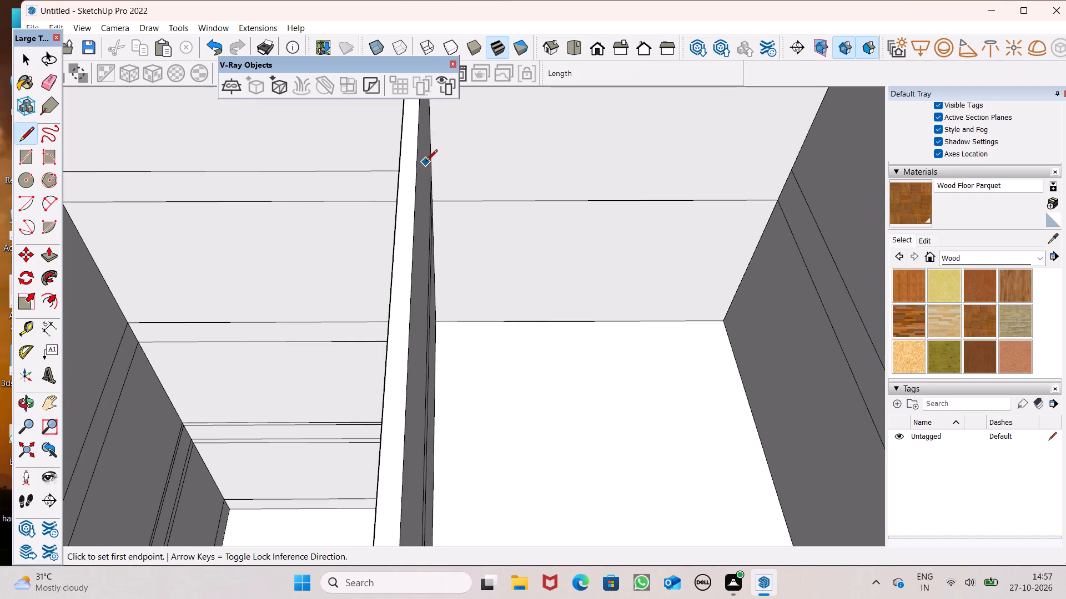
{"action": "left_click_drag", "start_coordinate": [795, 169], "coordinate": [790, 169]}
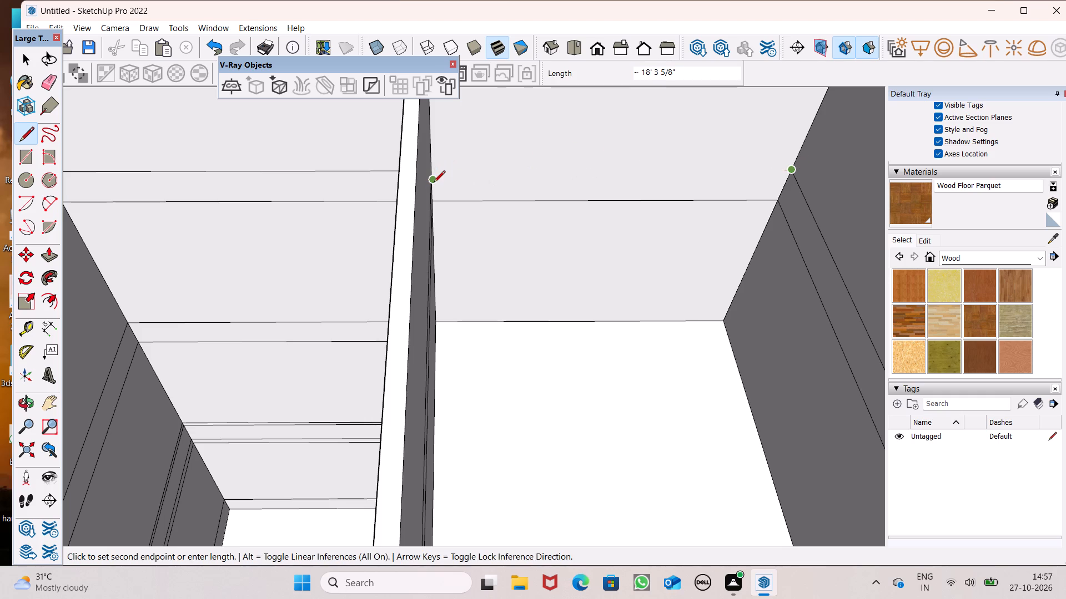
{"action": "left_click", "coordinate": [437, 167]}
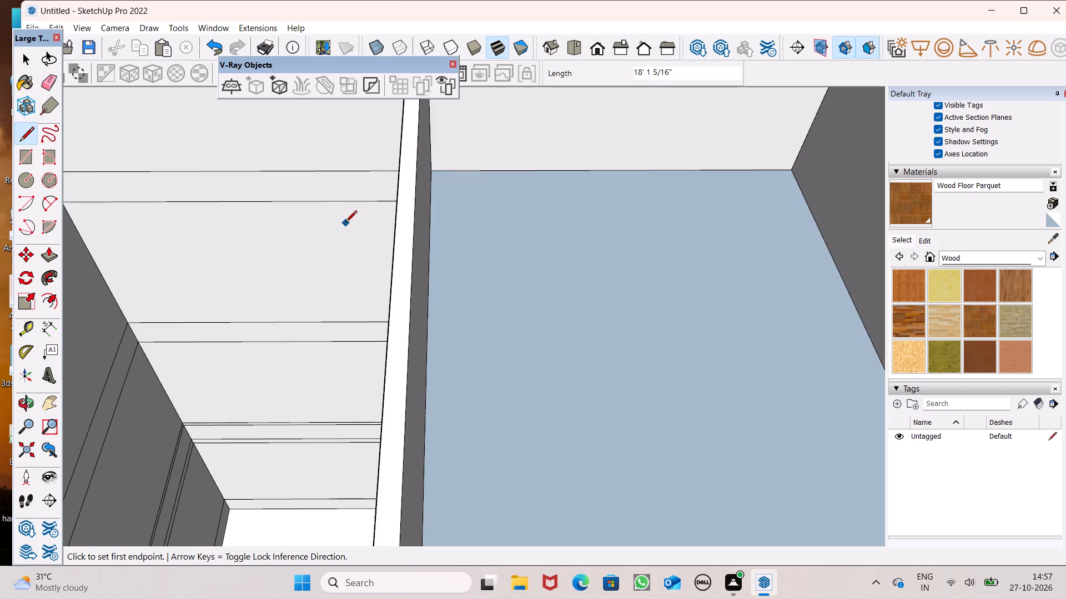
Push/Pull the new floor face in the compartment behind the lattice panel by 6".
{"action": "left_click", "coordinate": [48, 263]}
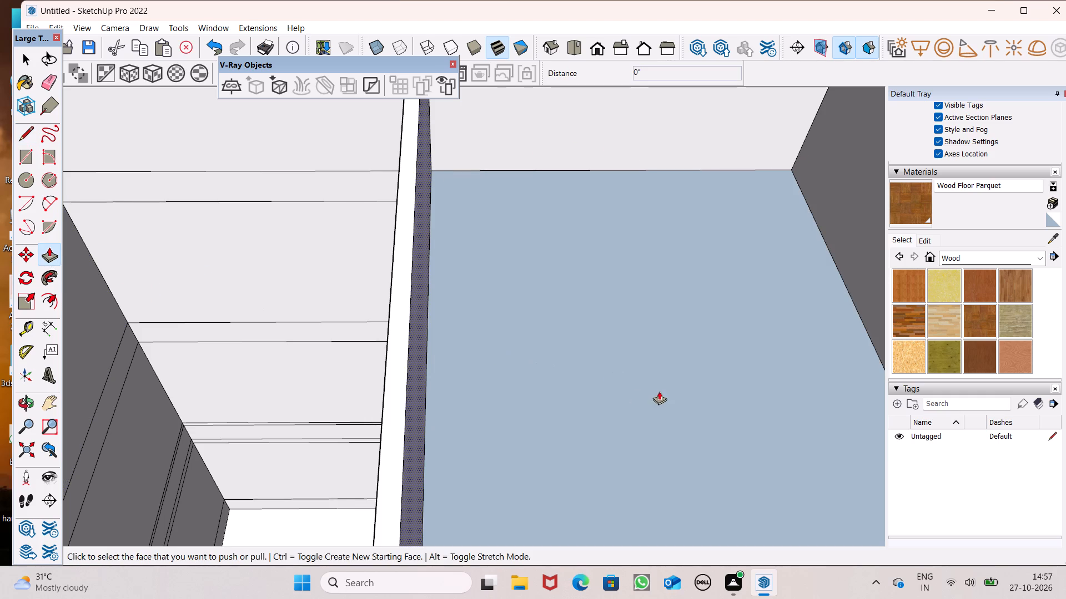
{"action": "left_click_drag", "start_coordinate": [614, 390], "coordinate": [613, 407]}
{"action": "key", "text": "6"}
{"action": "key", "text": "shift+quotedbl"}
{"action": "key", "text": "Return"}
{"action": "scroll", "coordinate": [579, 352], "scroll_direction": "down", "scroll_amount": 7}
{"action": "key", "text": "space"}
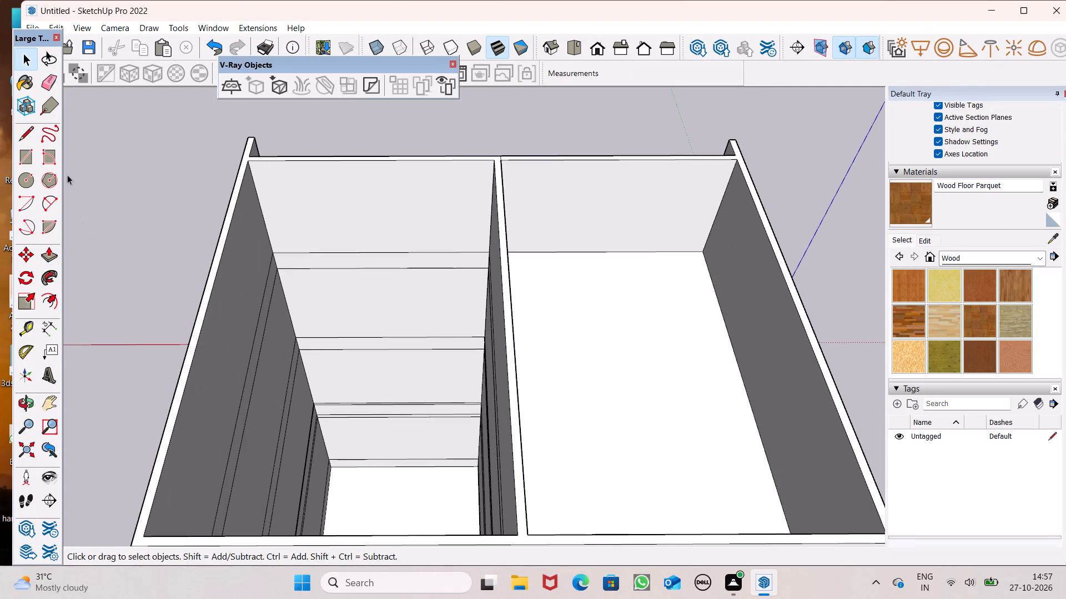
Retrace two successive band edges inside the other compartment with short line segments to close floor faces at those levels.
{"action": "left_click", "coordinate": [24, 143]}
{"action": "scroll", "coordinate": [197, 314], "scroll_direction": "down", "scroll_amount": 5}
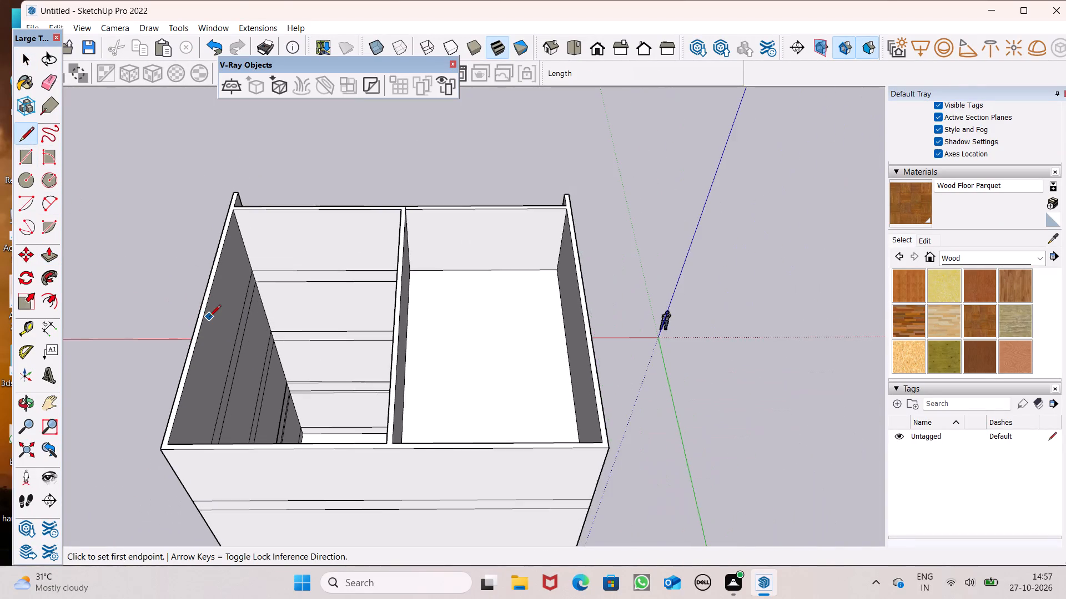
{"action": "scroll", "coordinate": [209, 317], "scroll_direction": "down", "scroll_amount": 5}
{"action": "middle_click_drag", "start_coordinate": [226, 335], "coordinate": [484, 399]}
{"action": "scroll", "coordinate": [354, 153], "scroll_direction": "down", "scroll_amount": 7}
{"action": "middle_click_drag", "start_coordinate": [381, 326], "coordinate": [438, 432]}
{"action": "scroll", "coordinate": [440, 433], "scroll_direction": "up", "scroll_amount": 8}
{"action": "scroll", "coordinate": [343, 289], "scroll_direction": "up", "scroll_amount": 15}
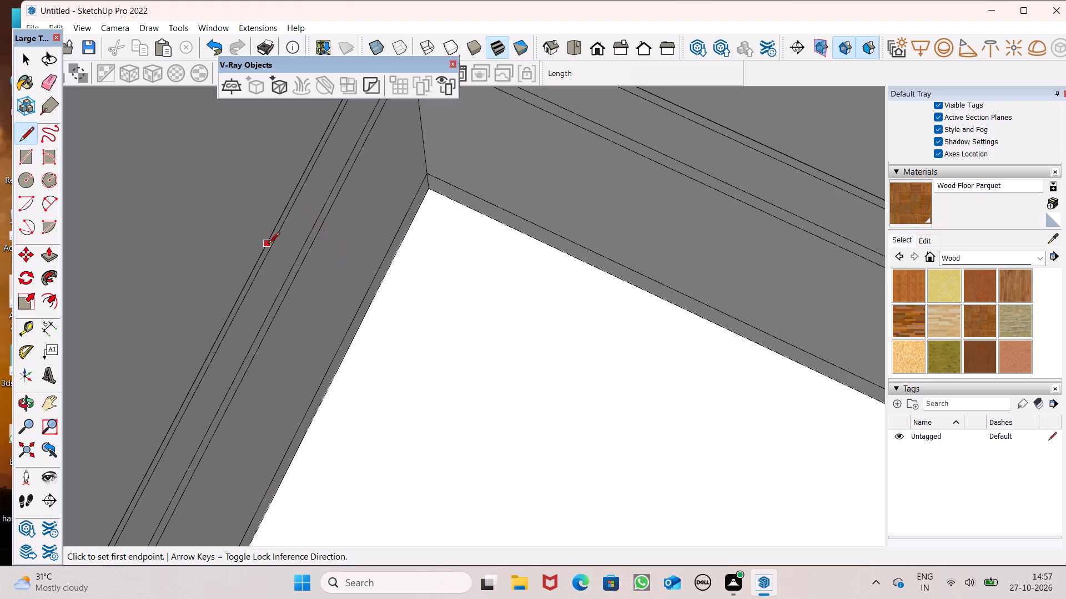
{"action": "scroll", "coordinate": [391, 242], "scroll_direction": "down", "scroll_amount": 4}
{"action": "scroll", "coordinate": [340, 253], "scroll_direction": "up", "scroll_amount": 5}
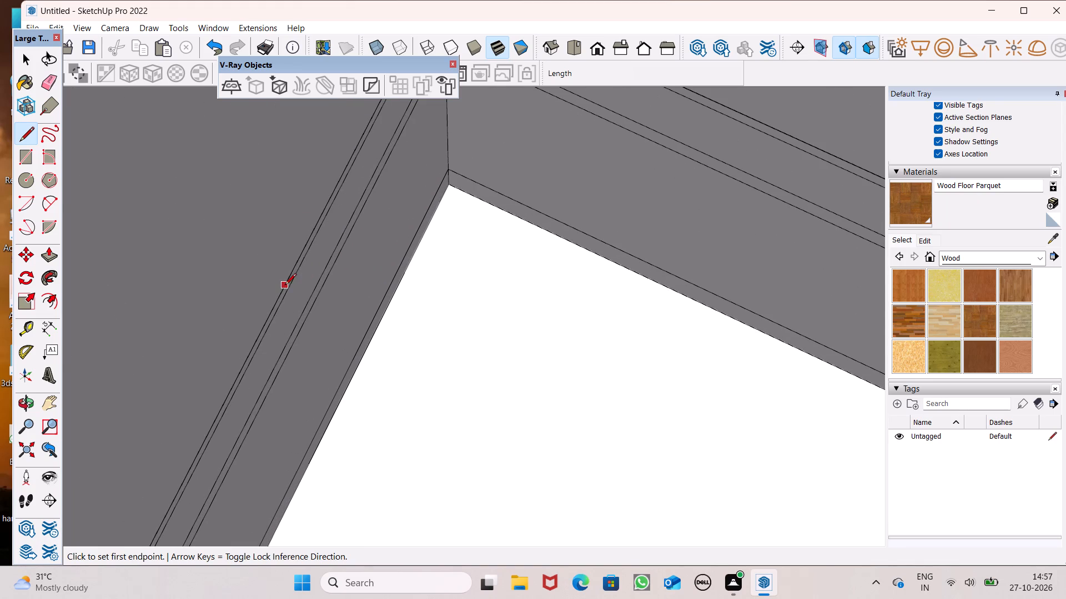
{"action": "left_click", "coordinate": [284, 286]}
{"action": "left_click", "coordinate": [288, 277]}
{"action": "scroll", "coordinate": [341, 339], "scroll_direction": "down", "scroll_amount": 1}
{"action": "scroll", "coordinate": [345, 344], "scroll_direction": "up", "scroll_amount": 1}
{"action": "scroll", "coordinate": [347, 350], "scroll_direction": "down", "scroll_amount": 5}
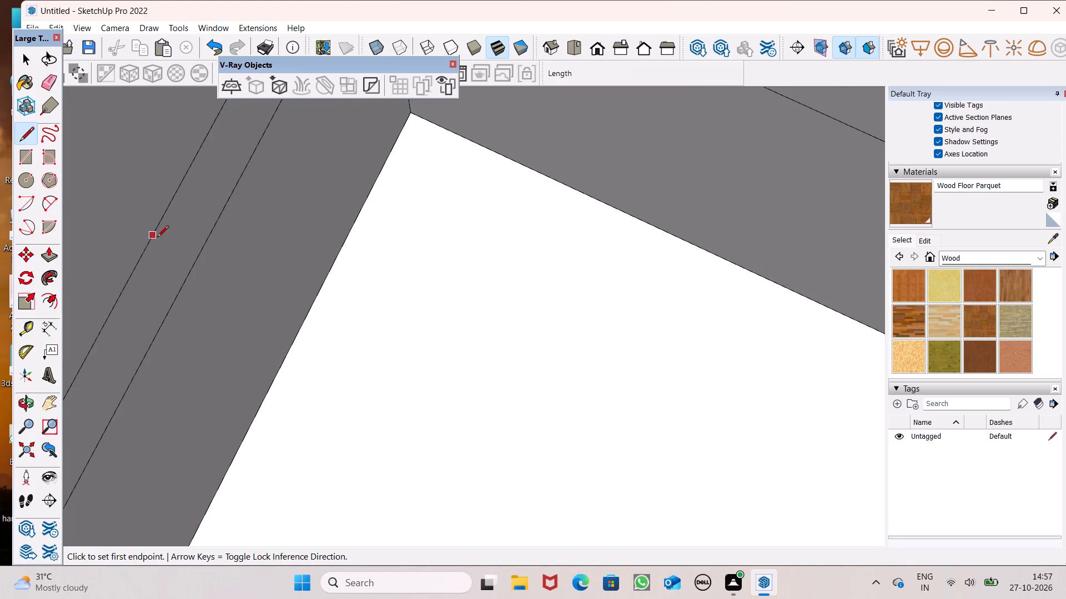
{"action": "left_click", "coordinate": [154, 236]}
{"action": "left_click", "coordinate": [159, 224]}
{"action": "scroll", "coordinate": [315, 375], "scroll_direction": "down", "scroll_amount": 6}
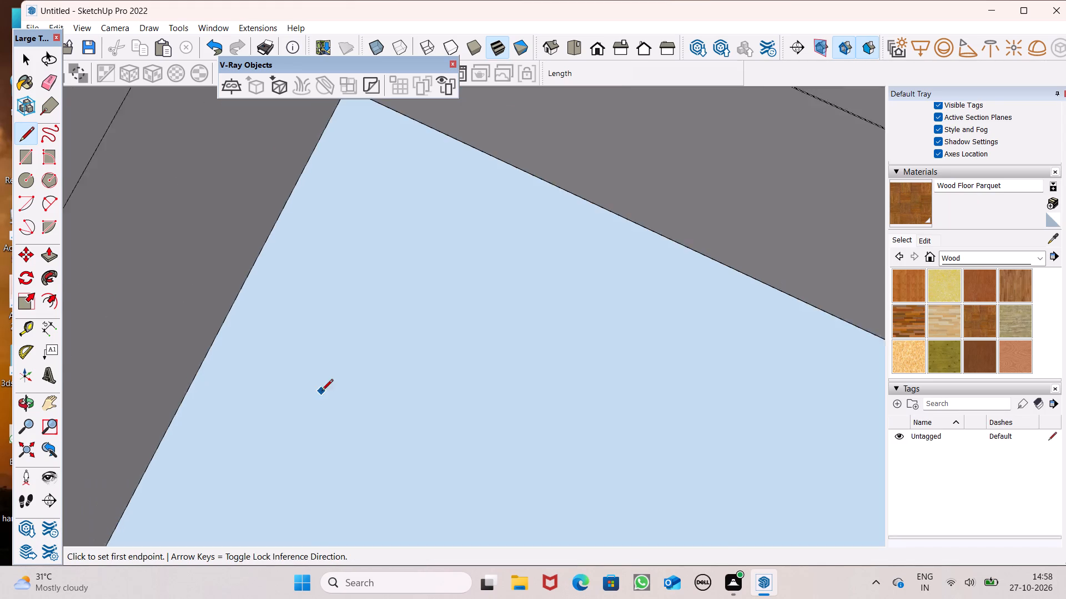
Push/Pull the new floor face in the compartment away from the lattice panel by 6".
{"action": "scroll", "coordinate": [321, 392], "scroll_direction": "down", "scroll_amount": 2}
{"action": "scroll", "coordinate": [308, 327], "scroll_direction": "down", "scroll_amount": 10}
{"action": "scroll", "coordinate": [309, 295], "scroll_direction": "up", "scroll_amount": 1}
{"action": "scroll", "coordinate": [309, 295], "scroll_direction": "down", "scroll_amount": 1}
{"action": "middle_click_drag", "start_coordinate": [335, 362], "coordinate": [335, 290]}
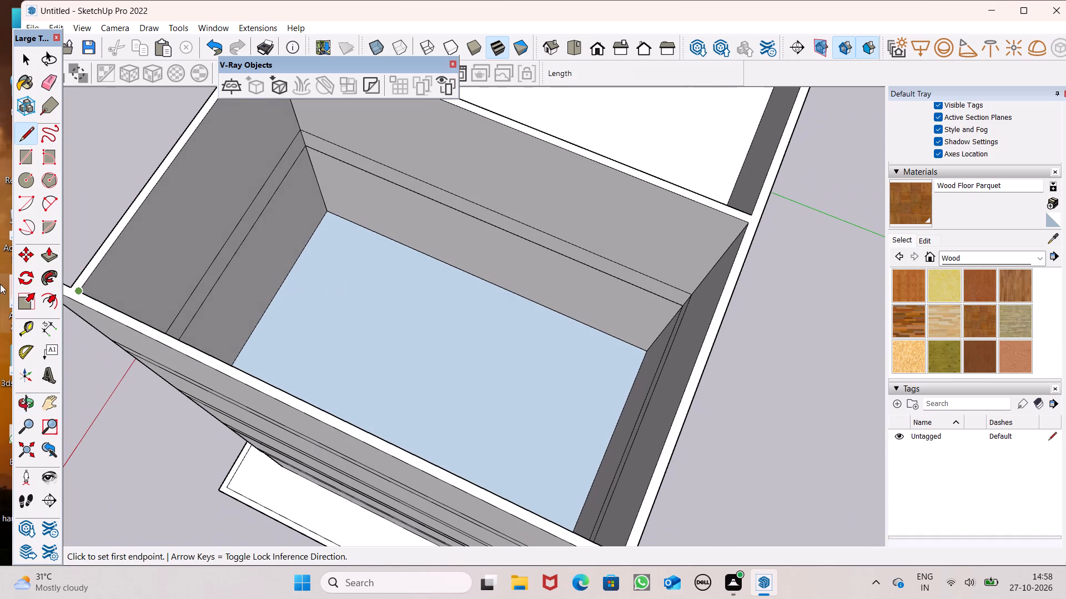
{"action": "left_click", "coordinate": [47, 256]}
{"action": "left_click_drag", "start_coordinate": [316, 314], "coordinate": [319, 323]}
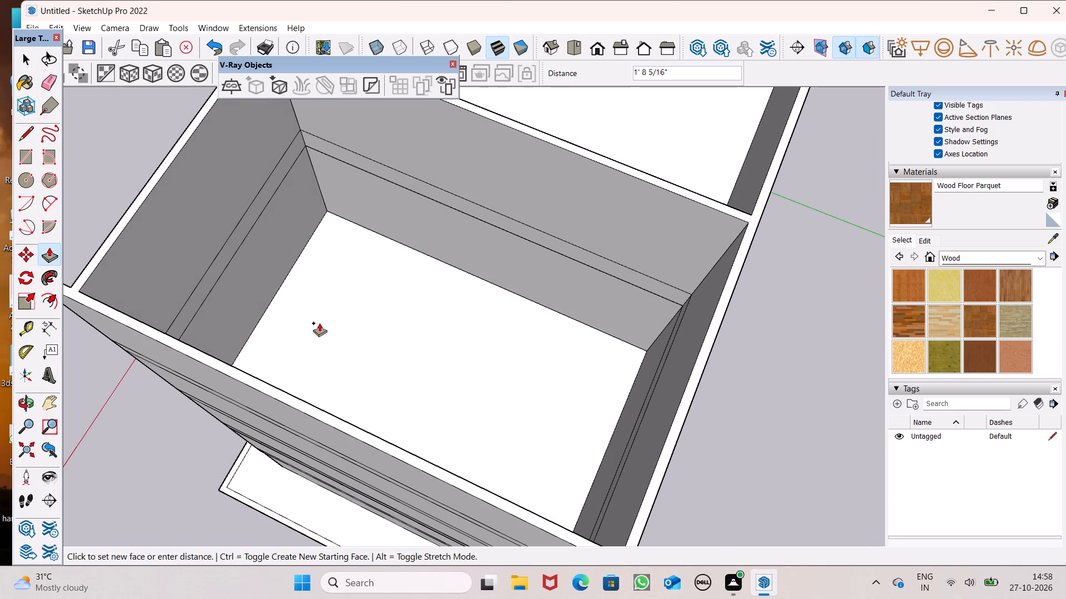
{"action": "left_click_drag", "start_coordinate": [319, 323], "coordinate": [320, 323]}
{"action": "type", "text": "6\""}
{"action": "key", "text": "Return"}
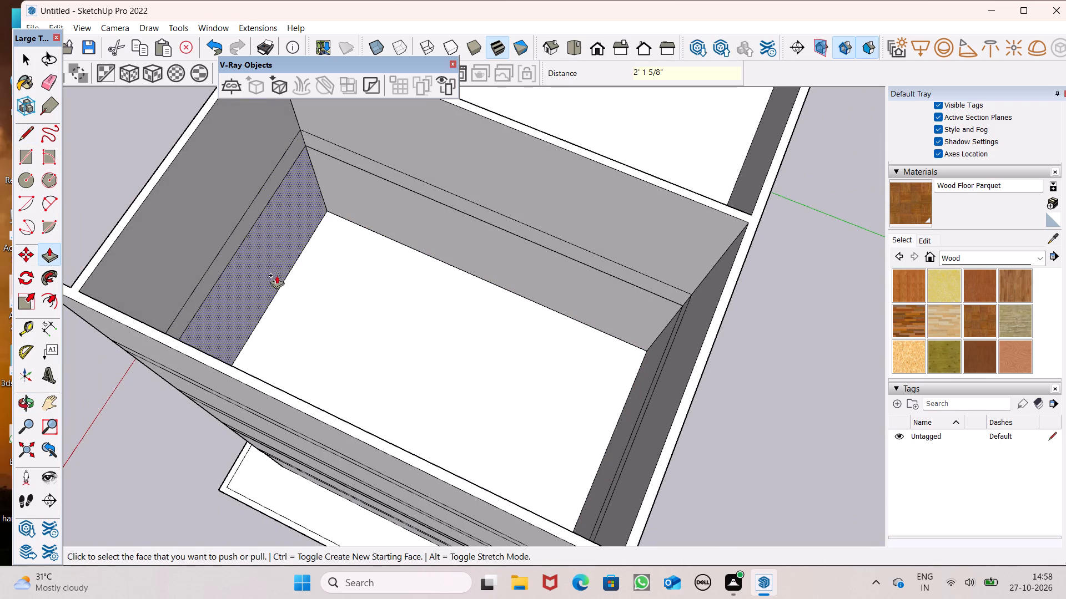
Retrace the upper band edge inside the same compartment with a short line segment to close the floor face at that level.
{"action": "left_click", "coordinate": [27, 136]}
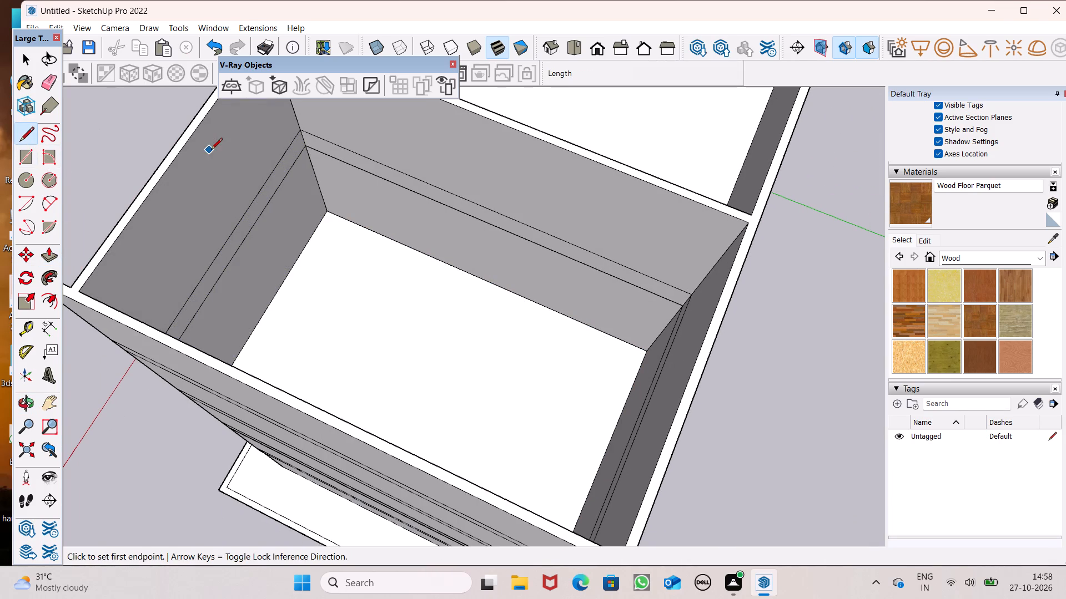
{"action": "left_click", "coordinate": [241, 220]}
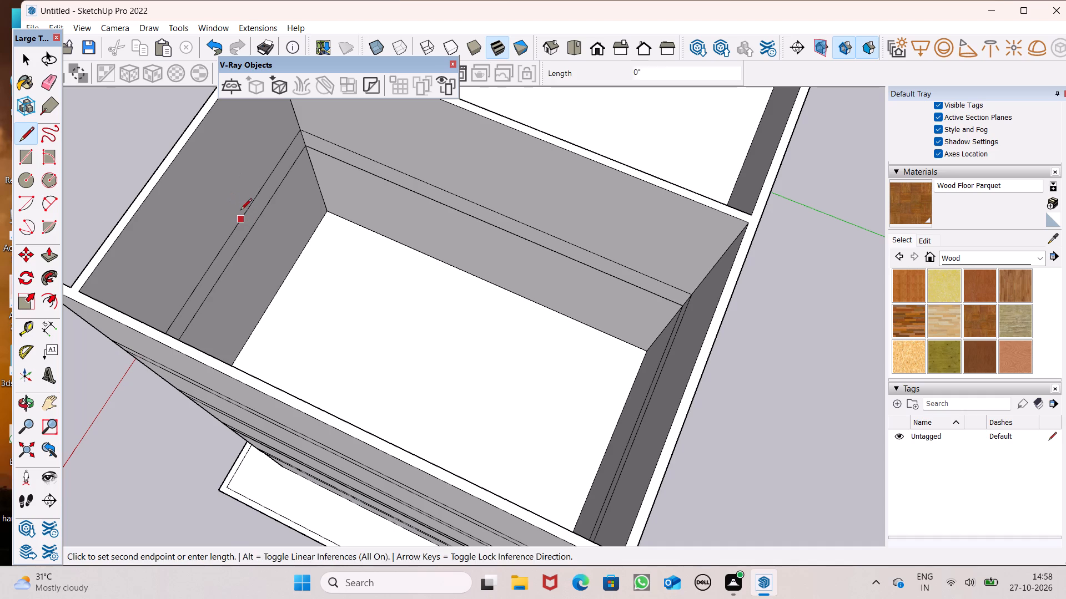
{"action": "left_click", "coordinate": [253, 200]}
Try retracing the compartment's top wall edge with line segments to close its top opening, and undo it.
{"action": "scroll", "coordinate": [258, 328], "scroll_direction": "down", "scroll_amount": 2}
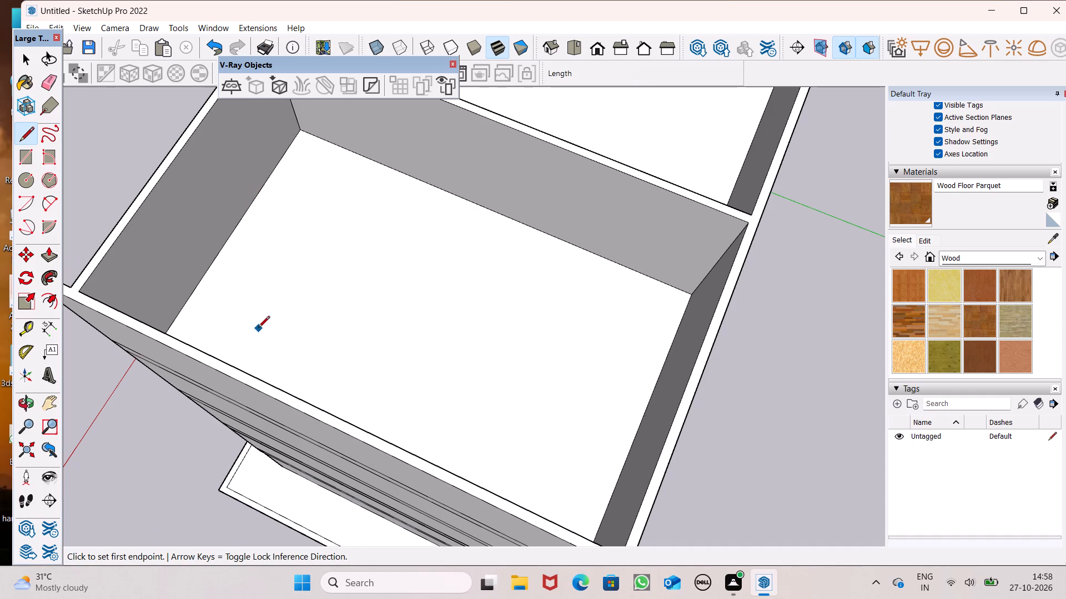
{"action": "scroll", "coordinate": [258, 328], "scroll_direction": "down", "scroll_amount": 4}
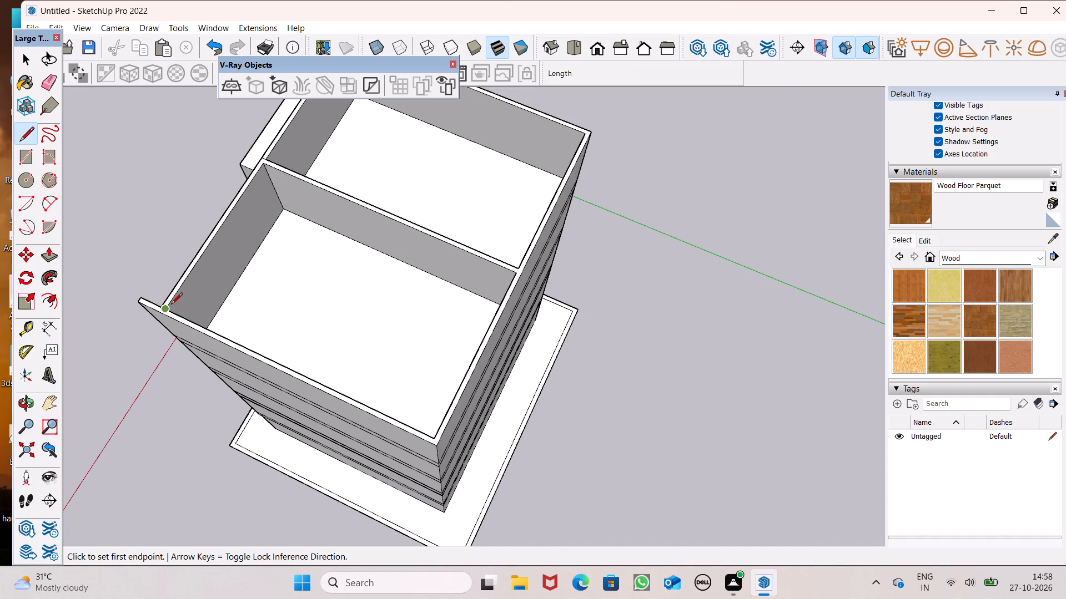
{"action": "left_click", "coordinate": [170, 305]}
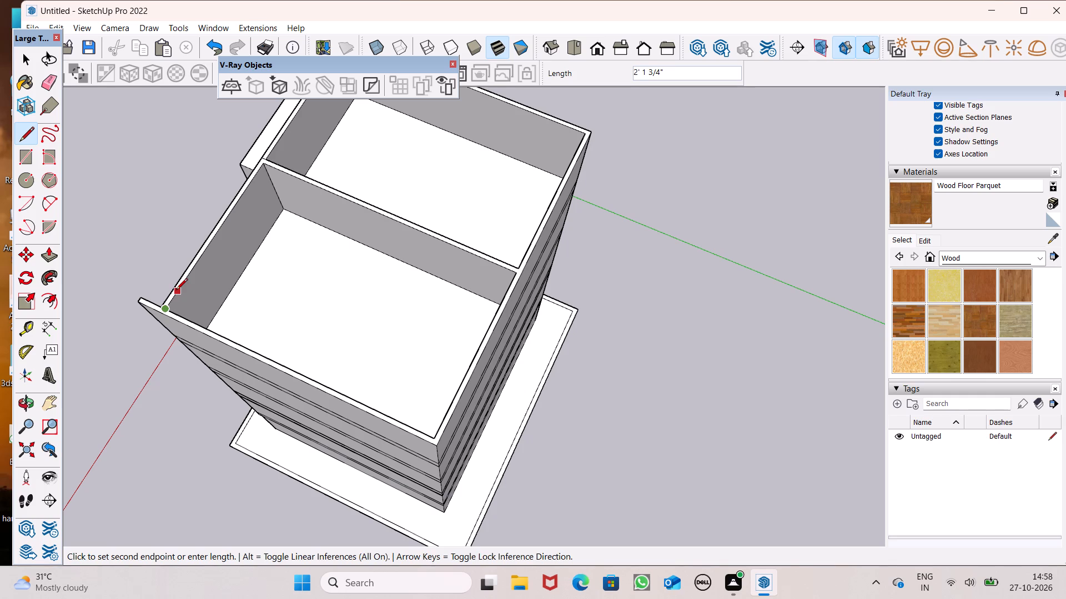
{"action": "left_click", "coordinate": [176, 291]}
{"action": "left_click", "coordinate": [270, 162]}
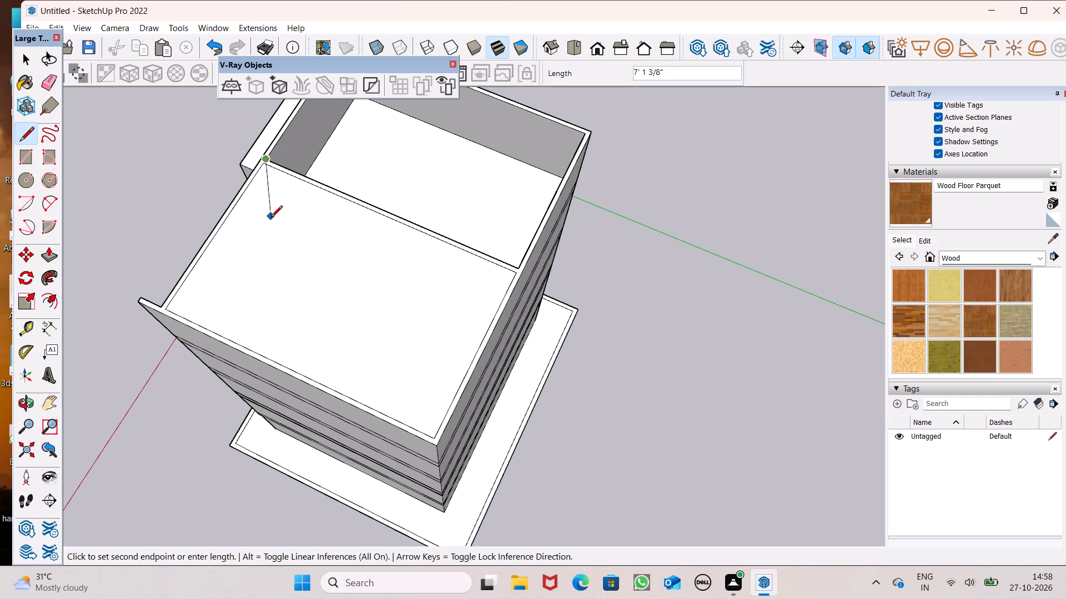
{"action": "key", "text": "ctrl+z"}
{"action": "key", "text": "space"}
Push/Pull the top face of the building's outer and dividing walls up by 3'.
{"action": "scroll", "coordinate": [230, 350], "scroll_direction": "down", "scroll_amount": 5}
{"action": "middle_click_drag", "start_coordinate": [163, 365], "coordinate": [681, 263]}
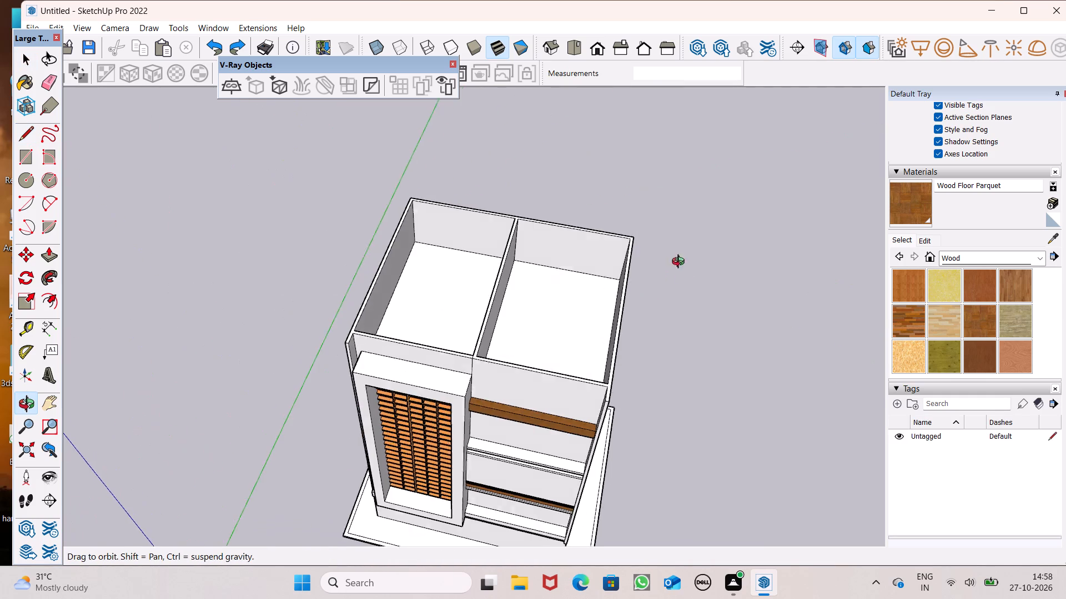
{"action": "middle_click_drag", "start_coordinate": [681, 263], "coordinate": [673, 258]}
{"action": "scroll", "coordinate": [663, 254], "scroll_direction": "up", "scroll_amount": 1}
{"action": "scroll", "coordinate": [615, 266], "scroll_direction": "down", "scroll_amount": 2}
{"action": "middle_click_drag", "start_coordinate": [612, 289], "coordinate": [645, 226]}
{"action": "scroll", "coordinate": [641, 281], "scroll_direction": "up", "scroll_amount": 2}
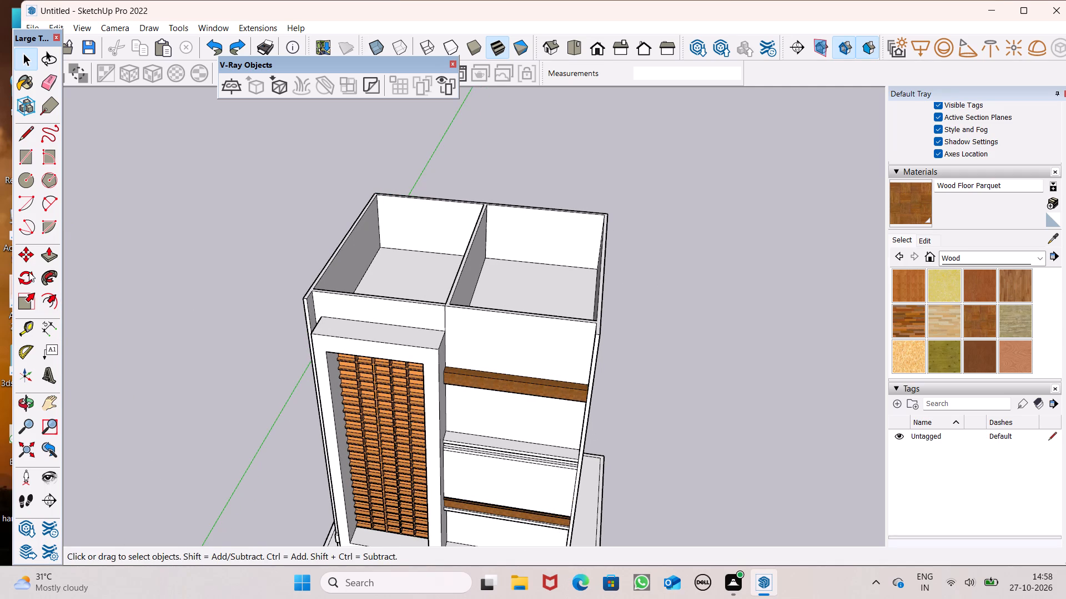
{"action": "left_click", "coordinate": [47, 259]}
{"action": "scroll", "coordinate": [597, 359], "scroll_direction": "up", "scroll_amount": 4}
{"action": "left_click_drag", "start_coordinate": [581, 308], "coordinate": [581, 258]}
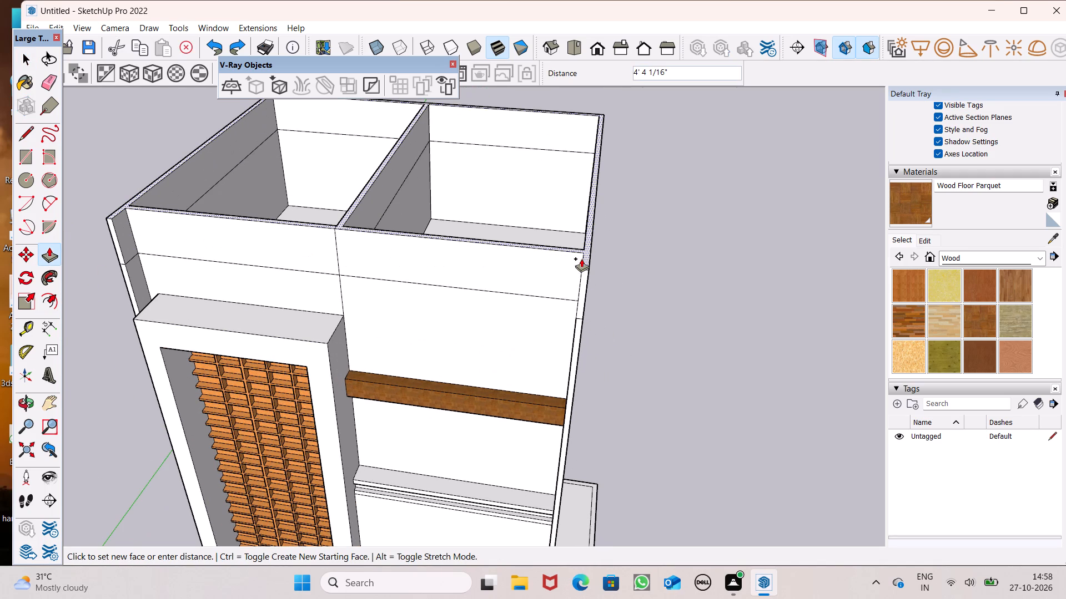
{"action": "left_click_drag", "start_coordinate": [581, 258], "coordinate": [581, 257]}
{"action": "type", "text": "3'"}
{"action": "key", "text": "Return"}
Push/Pull both front faces of the raised wall strip, above the lattice side and the banded side, outward by 1' 11 7/16".
{"action": "scroll", "coordinate": [559, 285], "scroll_direction": "down", "scroll_amount": 2}
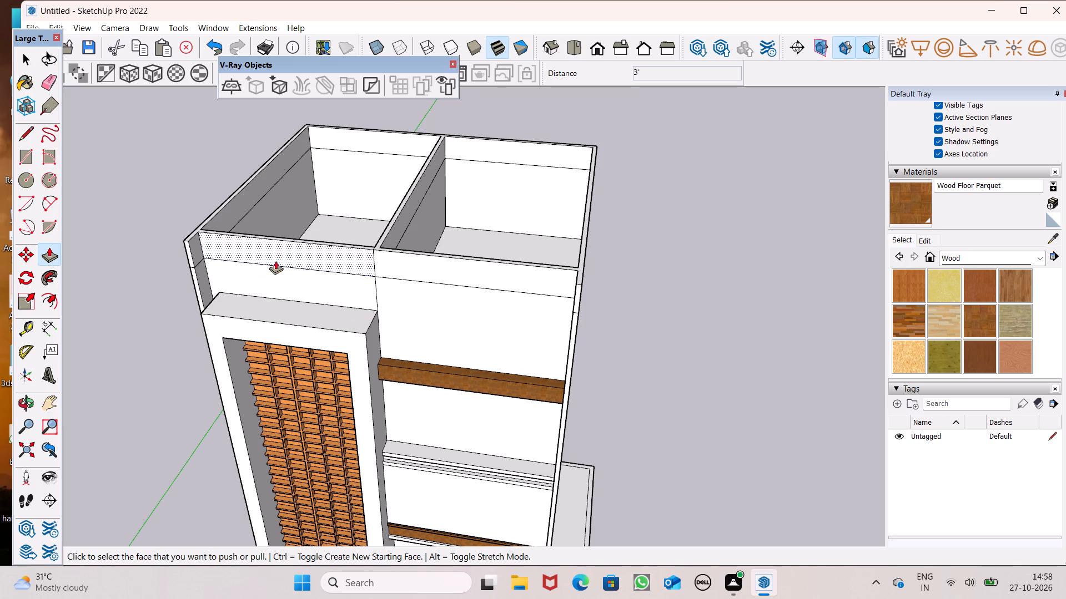
{"action": "left_click_drag", "start_coordinate": [259, 260], "coordinate": [204, 260]}
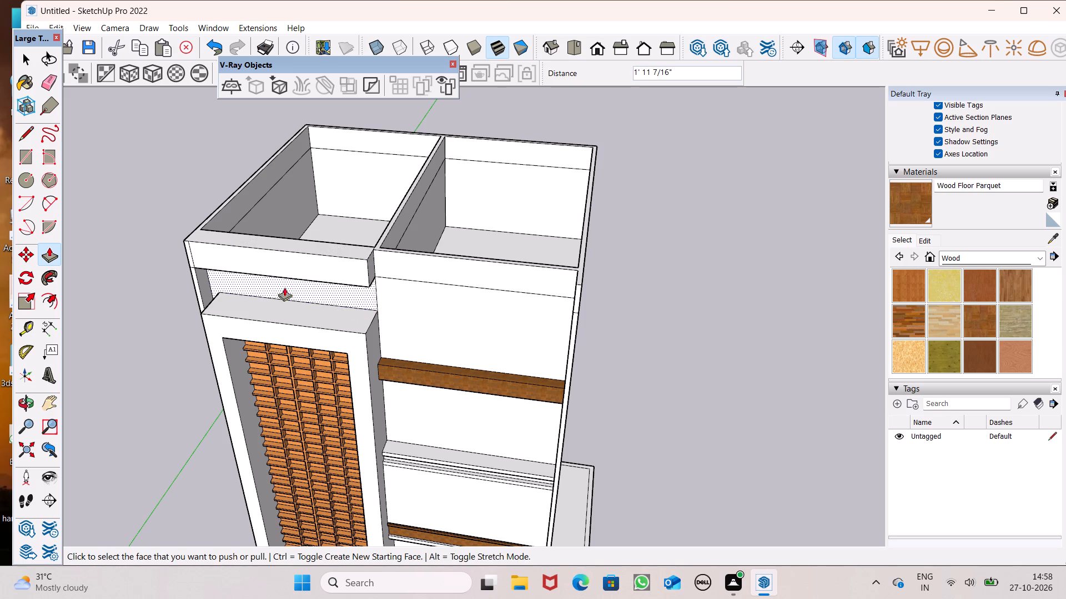
{"action": "left_click_drag", "start_coordinate": [396, 272], "coordinate": [350, 275]}
Erase the seam edges between the two halves of the front wall: below the projecting parapet strip, on its front and on its underside.
{"action": "scroll", "coordinate": [373, 261], "scroll_direction": "down", "scroll_amount": 4}
{"action": "middle_click_drag", "start_coordinate": [395, 278], "coordinate": [455, 191]}
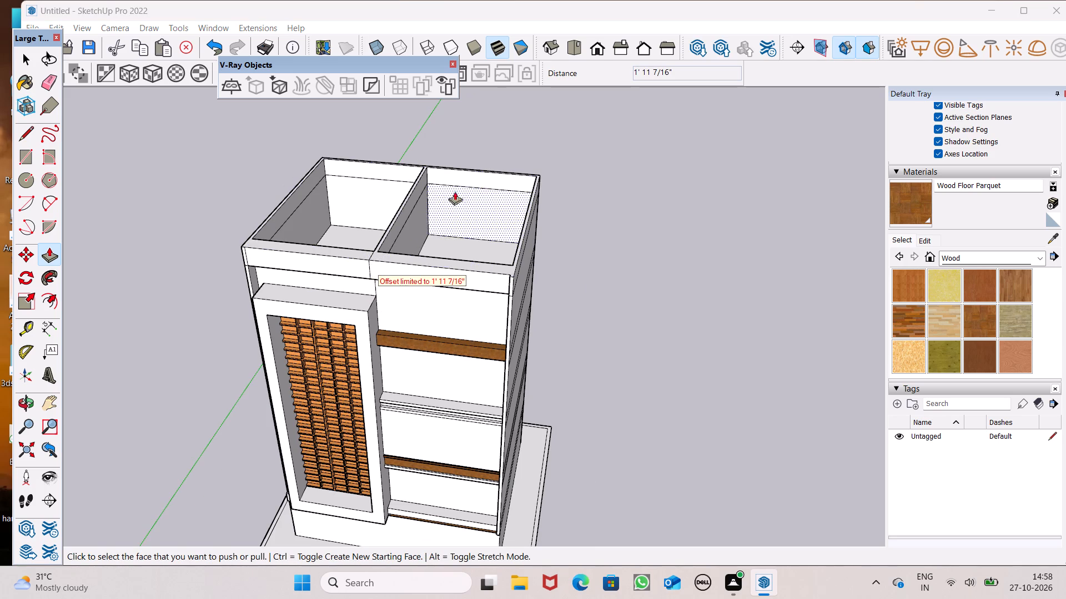
{"action": "middle_click_drag", "start_coordinate": [455, 191], "coordinate": [464, 182]}
{"action": "scroll", "coordinate": [445, 181], "scroll_direction": "down", "scroll_amount": 3}
{"action": "middle_click_drag", "start_coordinate": [421, 191], "coordinate": [480, 48]}
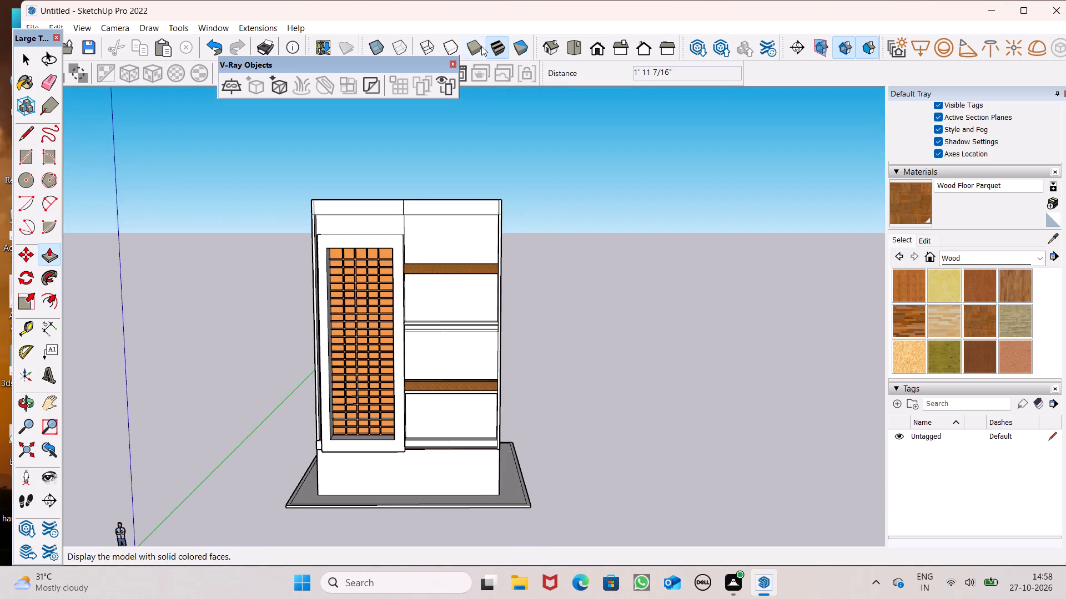
{"action": "middle_click_drag", "start_coordinate": [486, 144], "coordinate": [472, 14]}
{"action": "scroll", "coordinate": [472, 14], "scroll_direction": "up", "scroll_amount": 1}
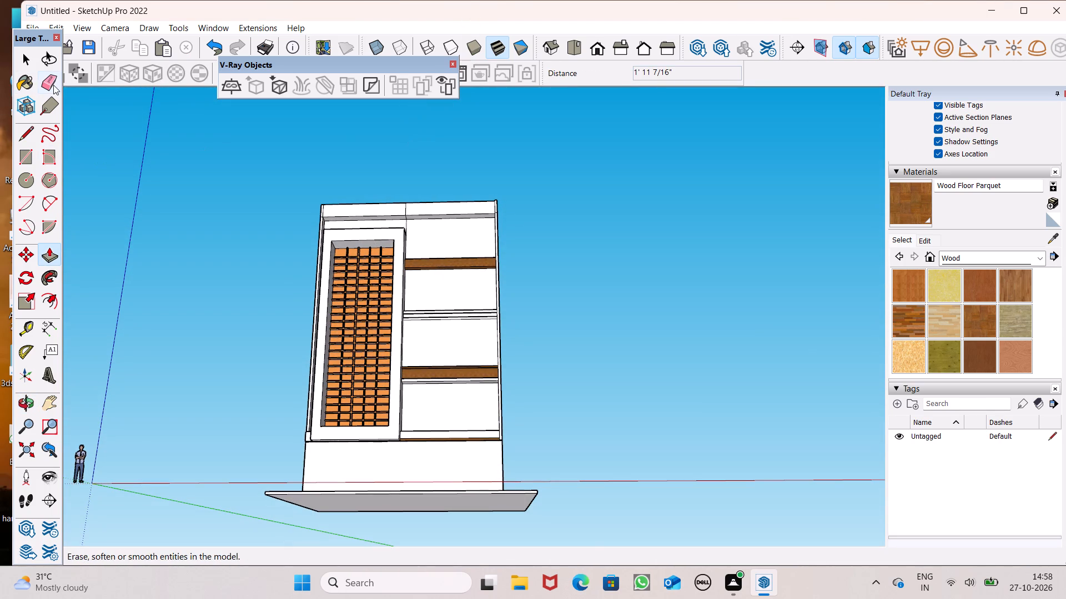
{"action": "left_click", "coordinate": [53, 85]}
{"action": "scroll", "coordinate": [310, 166], "scroll_direction": "up", "scroll_amount": 6}
{"action": "scroll", "coordinate": [437, 243], "scroll_direction": "up", "scroll_amount": 6}
{"action": "left_click_drag", "start_coordinate": [459, 254], "coordinate": [459, 250]}
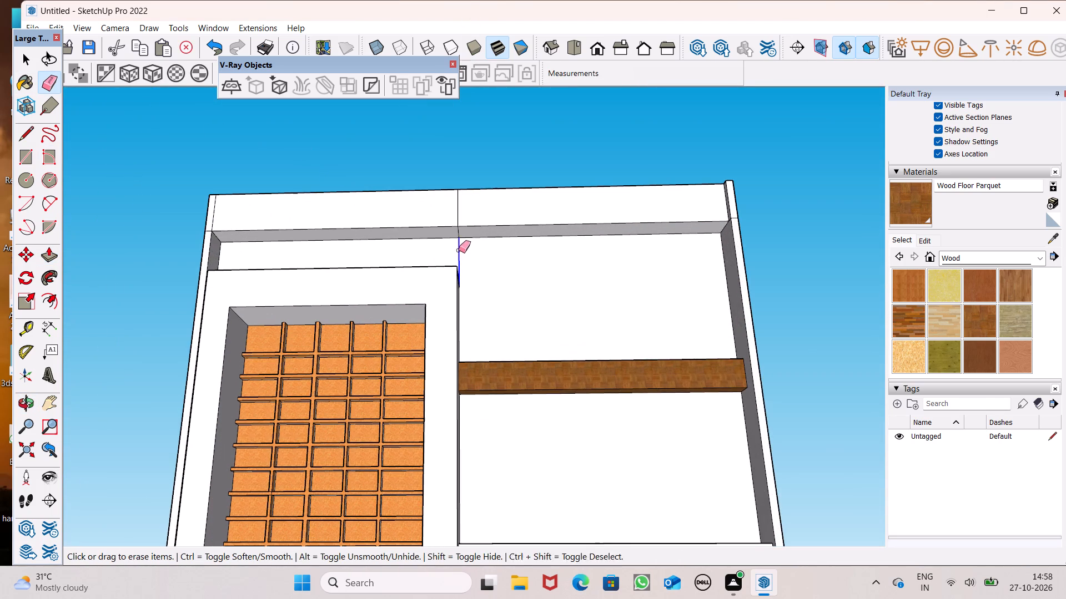
{"action": "left_click_drag", "start_coordinate": [459, 250], "coordinate": [459, 248]}
{"action": "left_click_drag", "start_coordinate": [454, 214], "coordinate": [459, 214]}
{"action": "scroll", "coordinate": [465, 234], "scroll_direction": "up", "scroll_amount": 8}
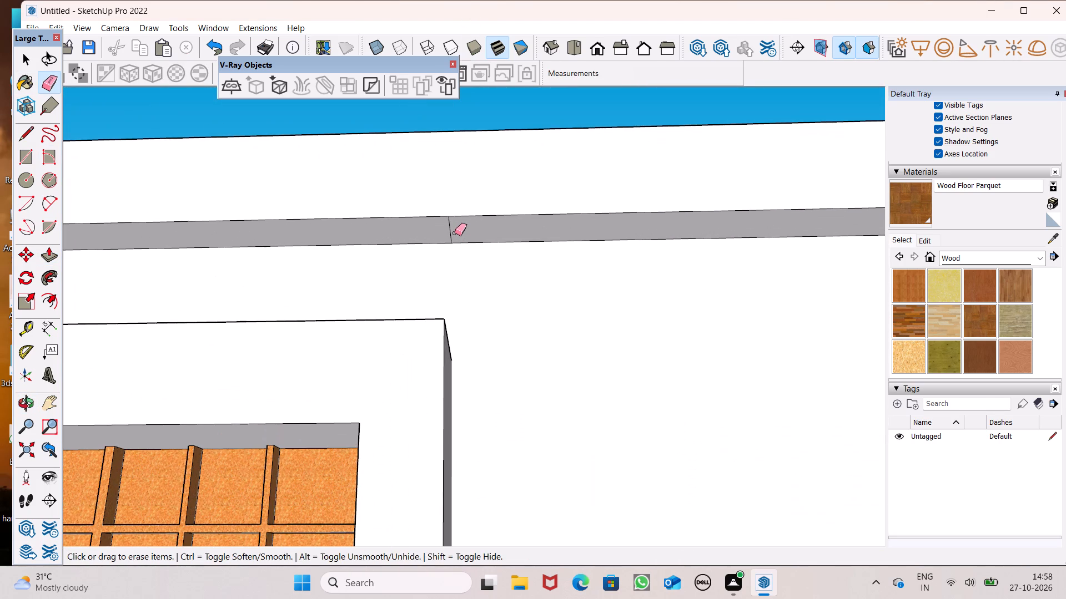
{"action": "left_click_drag", "start_coordinate": [454, 233], "coordinate": [449, 233]}
{"action": "scroll", "coordinate": [522, 197], "scroll_direction": "down", "scroll_amount": 7}
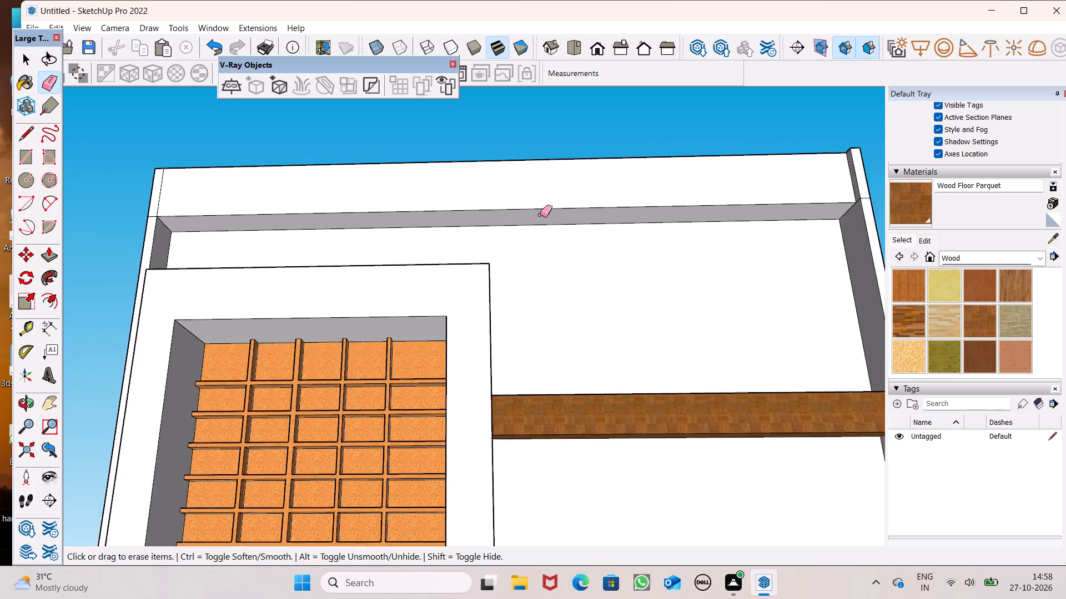
Push/Pull the front parapet face outward by 5 11/16" and bring the end beside the lattice panel flush with it.
{"action": "scroll", "coordinate": [540, 215], "scroll_direction": "down", "scroll_amount": 4}
{"action": "scroll", "coordinate": [490, 218], "scroll_direction": "down", "scroll_amount": 9}
{"action": "scroll", "coordinate": [490, 212], "scroll_direction": "up", "scroll_amount": 1}
{"action": "middle_click_drag", "start_coordinate": [490, 216], "coordinate": [524, 430]}
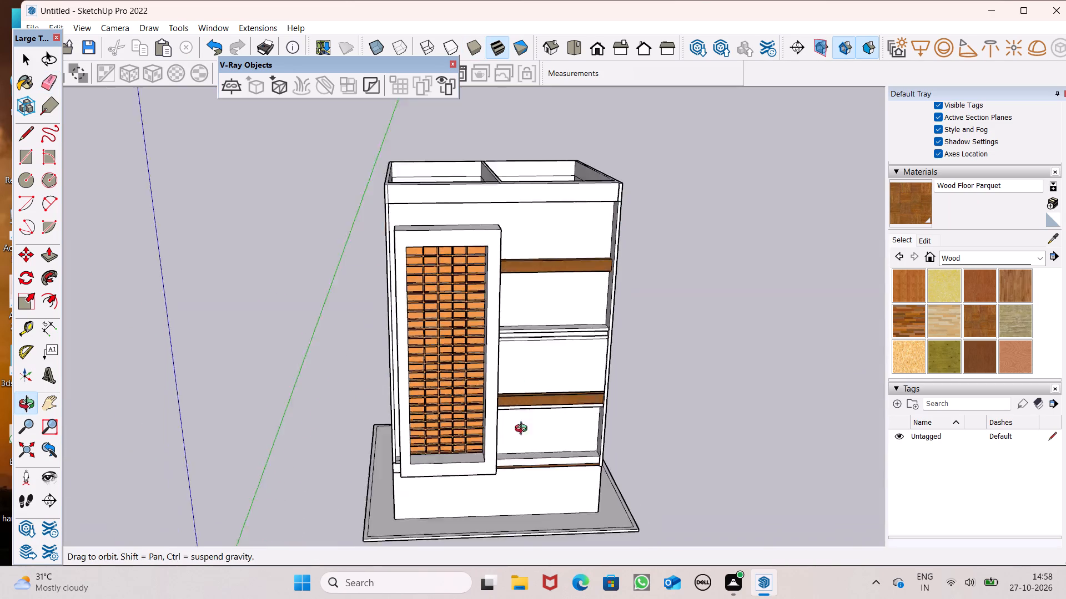
{"action": "middle_click_drag", "start_coordinate": [524, 430], "coordinate": [531, 549]}
{"action": "scroll", "coordinate": [594, 255], "scroll_direction": "up", "scroll_amount": 8}
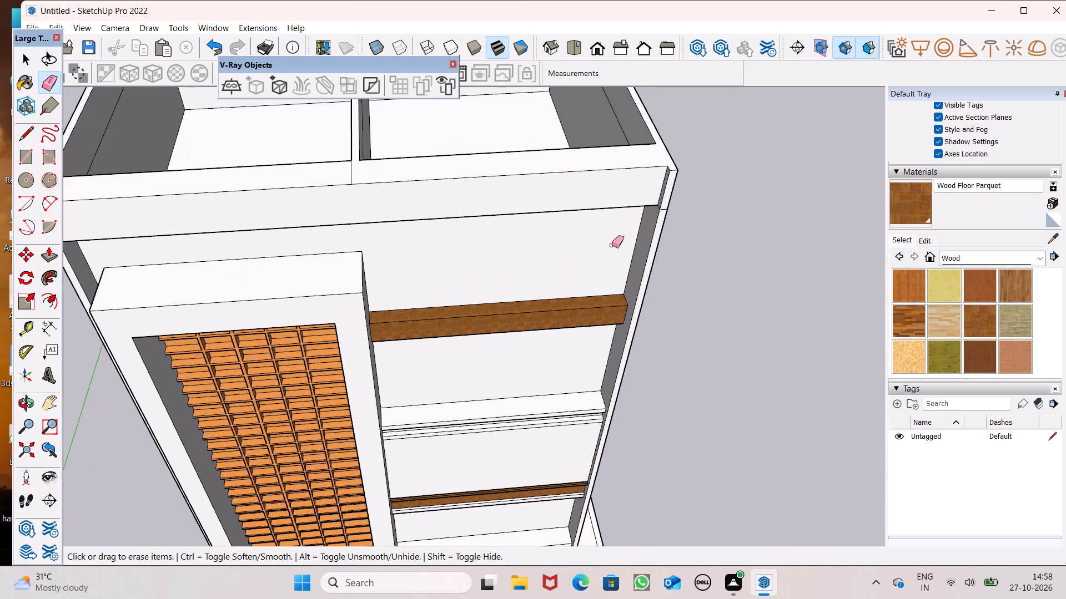
{"action": "scroll", "coordinate": [422, 201], "scroll_direction": "down", "scroll_amount": 5}
{"action": "scroll", "coordinate": [385, 208], "scroll_direction": "up", "scroll_amount": 2}
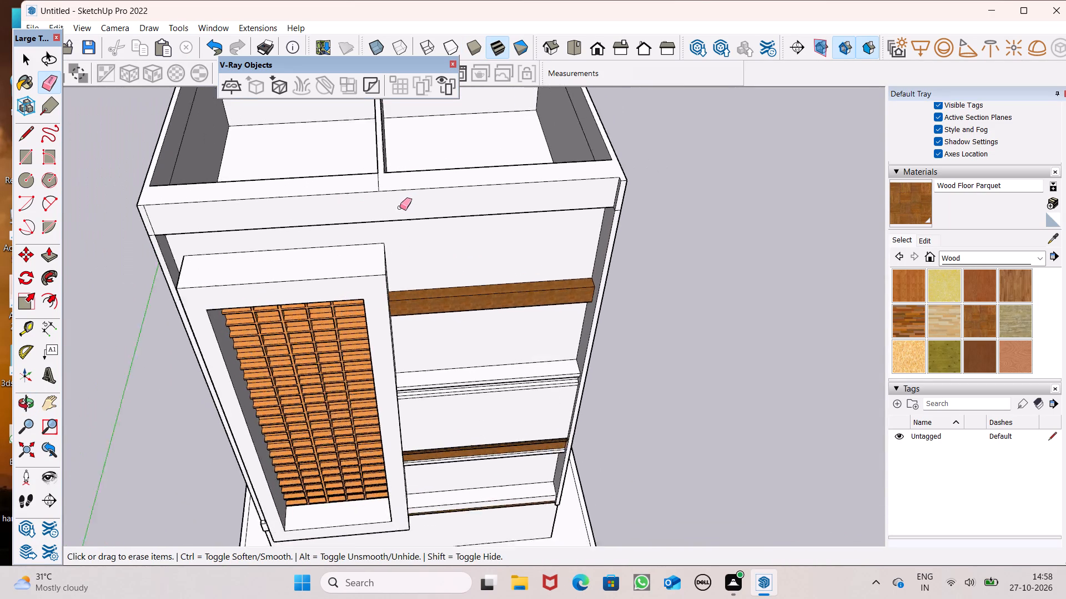
{"action": "scroll", "coordinate": [400, 207], "scroll_direction": "up", "scroll_amount": 6}
{"action": "scroll", "coordinate": [667, 176], "scroll_direction": "down", "scroll_amount": 4}
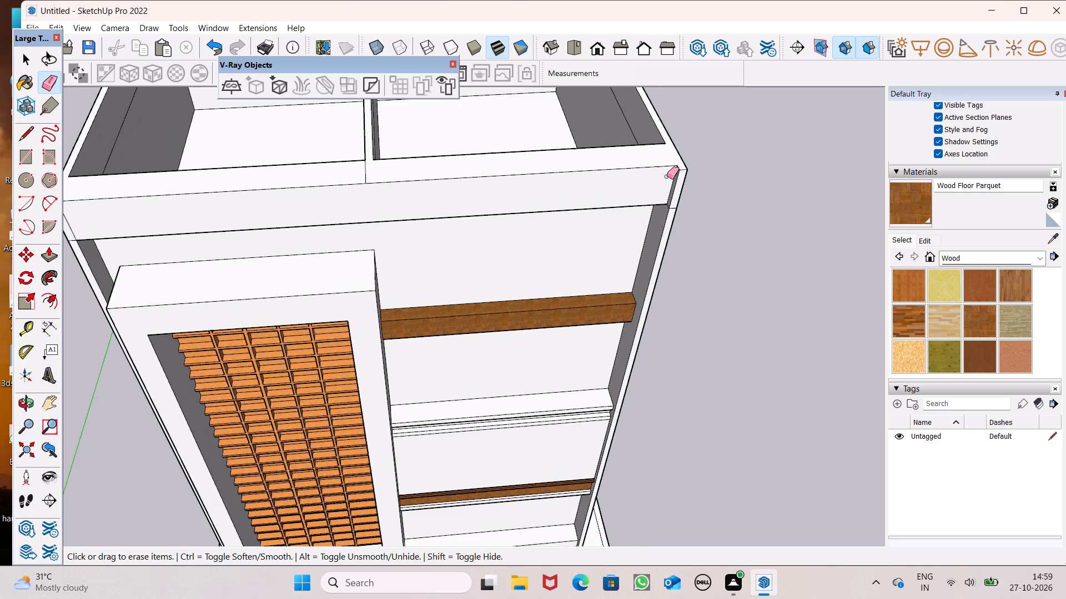
{"action": "scroll", "coordinate": [667, 176], "scroll_direction": "down", "scroll_amount": 1}
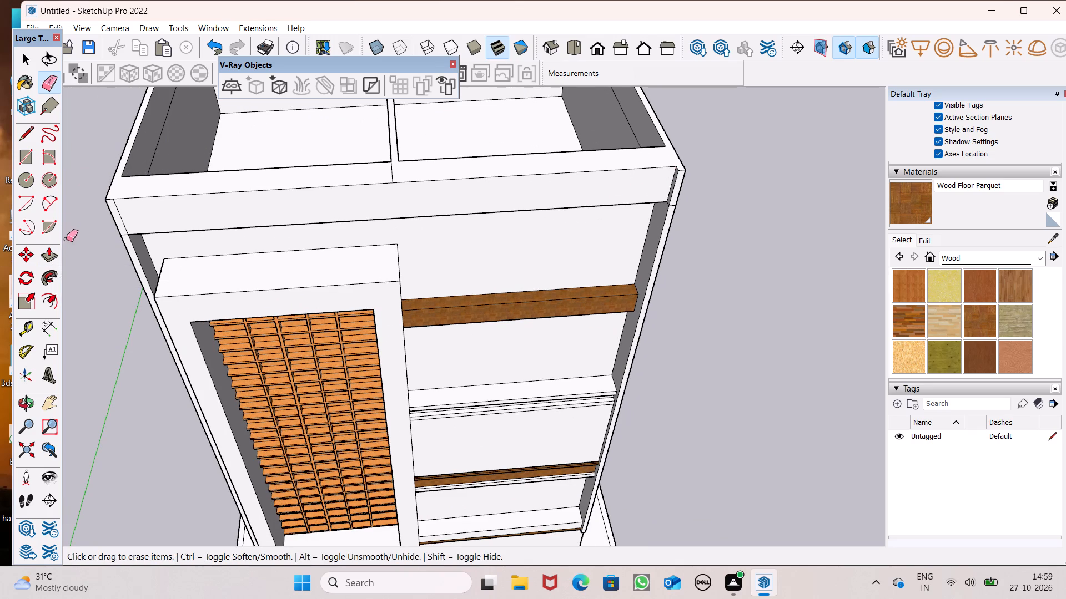
{"action": "left_click", "coordinate": [53, 254]}
{"action": "left_click_drag", "start_coordinate": [645, 181], "coordinate": [665, 184]}
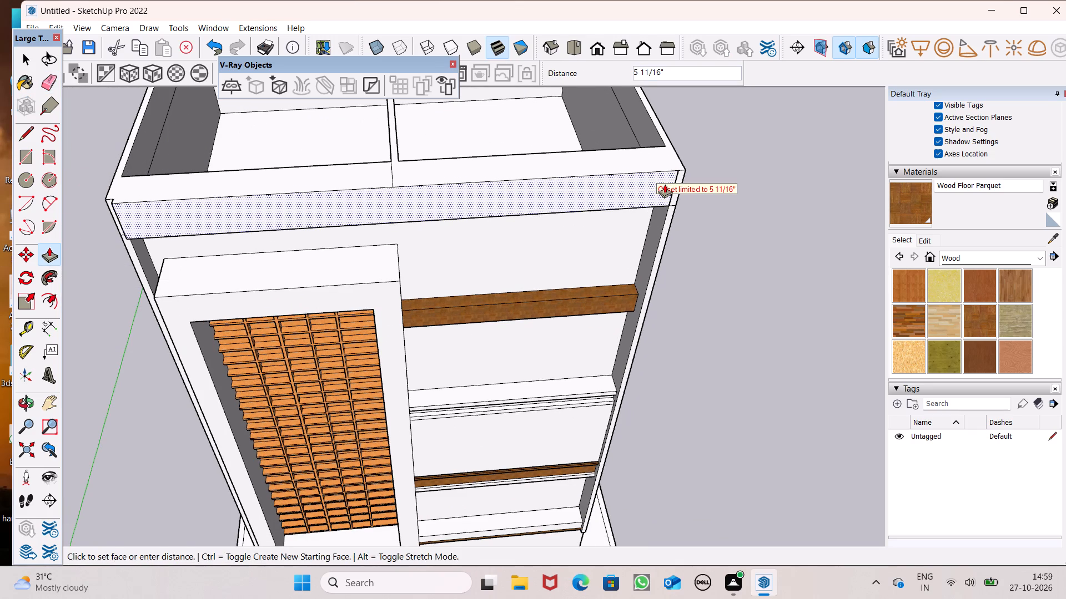
{"action": "left_click_drag", "start_coordinate": [665, 184], "coordinate": [677, 182]}
{"action": "middle_click_drag", "start_coordinate": [255, 189], "coordinate": [377, 124]}
{"action": "scroll", "coordinate": [281, 194], "scroll_direction": "up", "scroll_amount": 4}
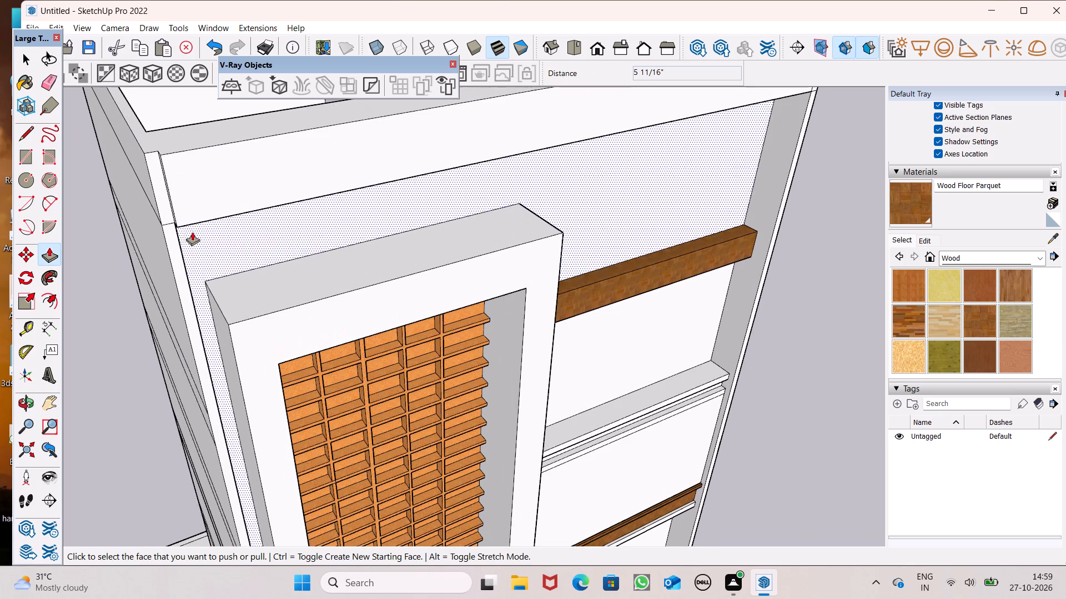
{"action": "left_click_drag", "start_coordinate": [165, 212], "coordinate": [193, 205]}
{"action": "scroll", "coordinate": [171, 204], "scroll_direction": "down", "scroll_amount": 8}
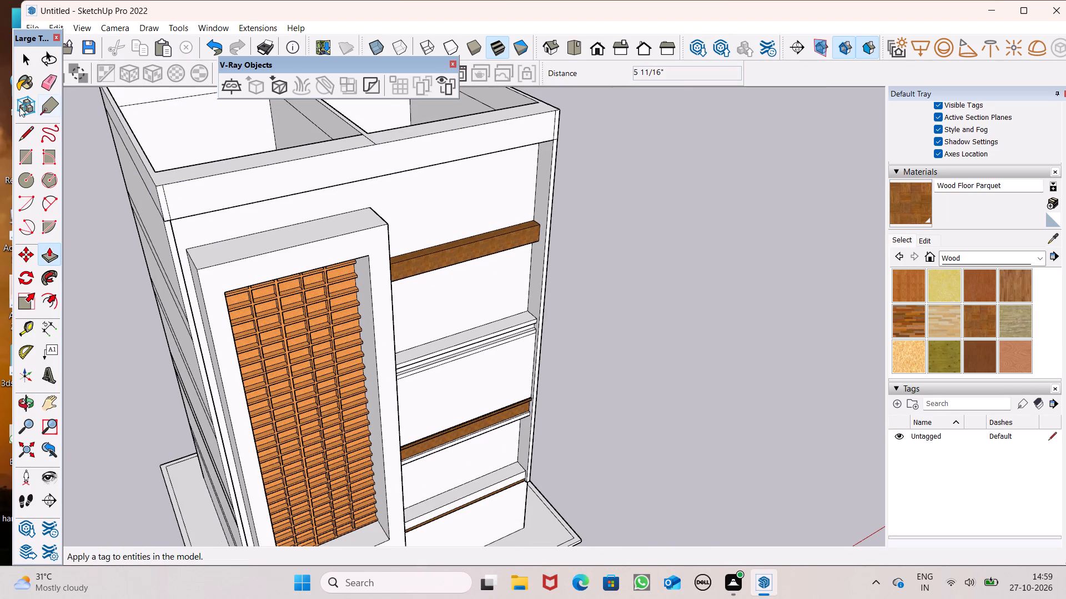
Erase the leftover vertical edges at both ends of the front parapet strip.
{"action": "left_click", "coordinate": [48, 87]}
{"action": "scroll", "coordinate": [186, 191], "scroll_direction": "up", "scroll_amount": 5}
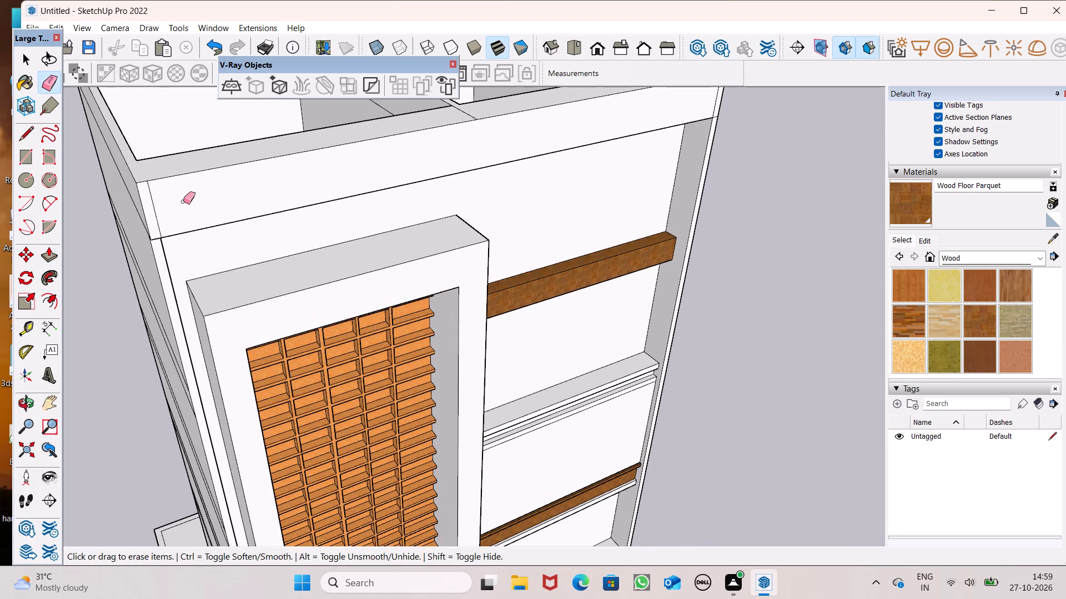
{"action": "left_click_drag", "start_coordinate": [150, 210], "coordinate": [163, 206]}
{"action": "scroll", "coordinate": [72, 209], "scroll_direction": "down", "scroll_amount": 9}
{"action": "scroll", "coordinate": [323, 139], "scroll_direction": "up", "scroll_amount": 6}
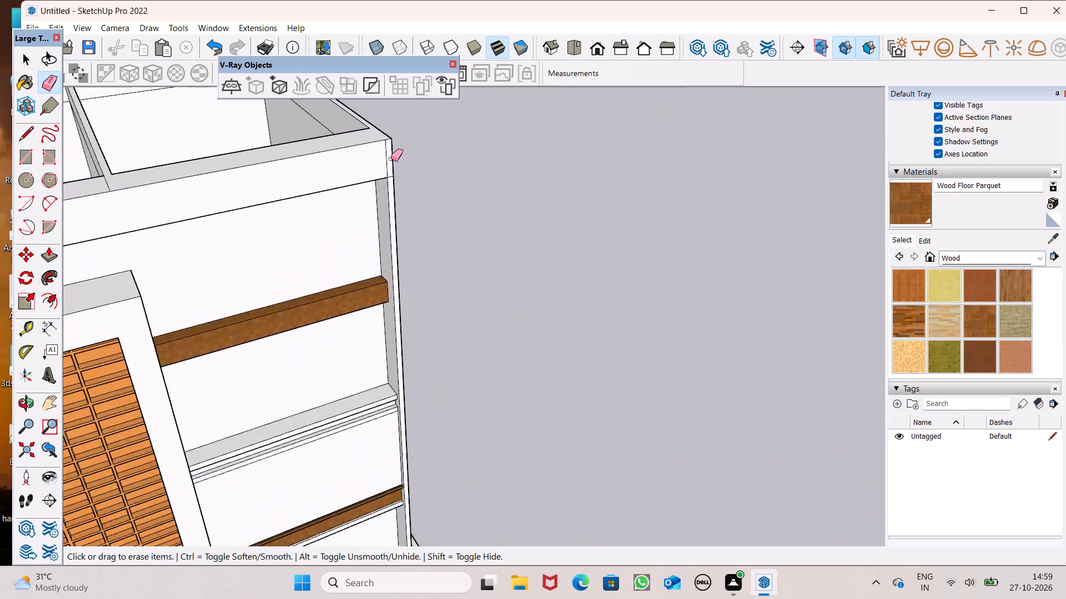
{"action": "scroll", "coordinate": [391, 159], "scroll_direction": "up", "scroll_amount": 6}
{"action": "left_click", "coordinate": [383, 157]}
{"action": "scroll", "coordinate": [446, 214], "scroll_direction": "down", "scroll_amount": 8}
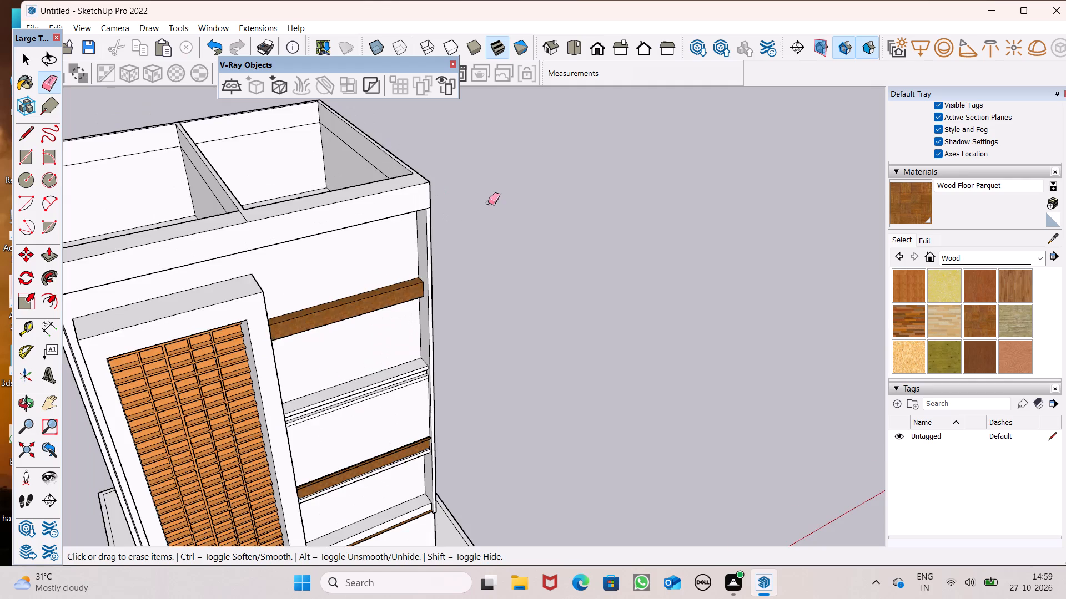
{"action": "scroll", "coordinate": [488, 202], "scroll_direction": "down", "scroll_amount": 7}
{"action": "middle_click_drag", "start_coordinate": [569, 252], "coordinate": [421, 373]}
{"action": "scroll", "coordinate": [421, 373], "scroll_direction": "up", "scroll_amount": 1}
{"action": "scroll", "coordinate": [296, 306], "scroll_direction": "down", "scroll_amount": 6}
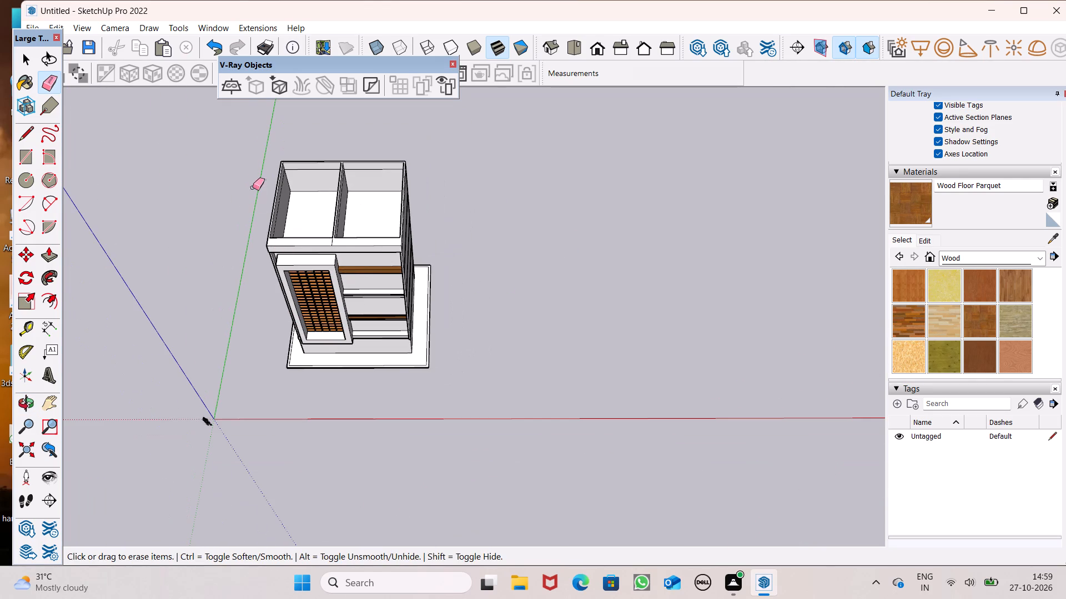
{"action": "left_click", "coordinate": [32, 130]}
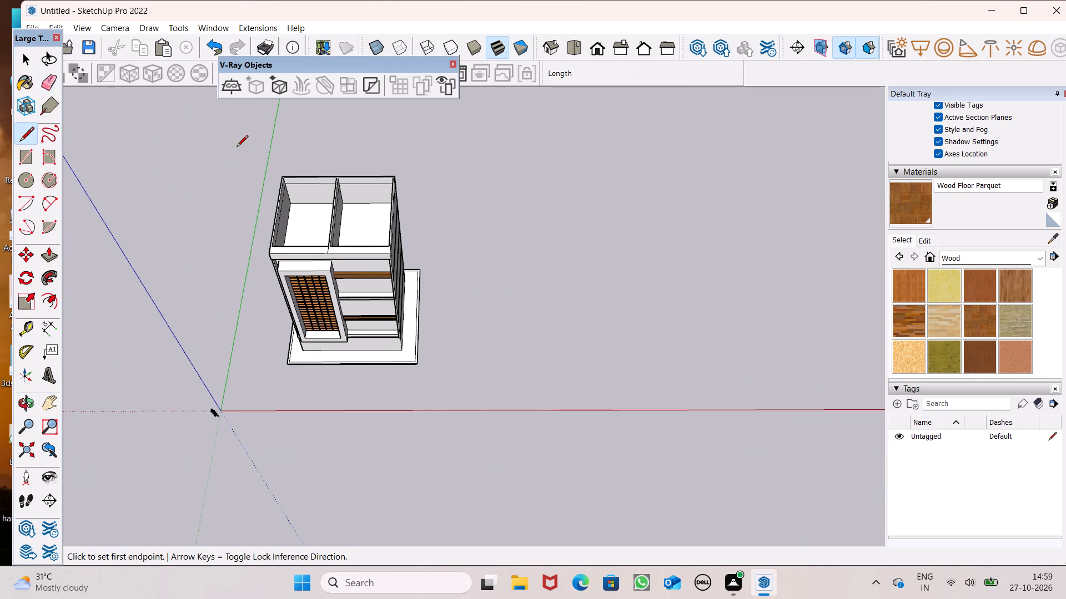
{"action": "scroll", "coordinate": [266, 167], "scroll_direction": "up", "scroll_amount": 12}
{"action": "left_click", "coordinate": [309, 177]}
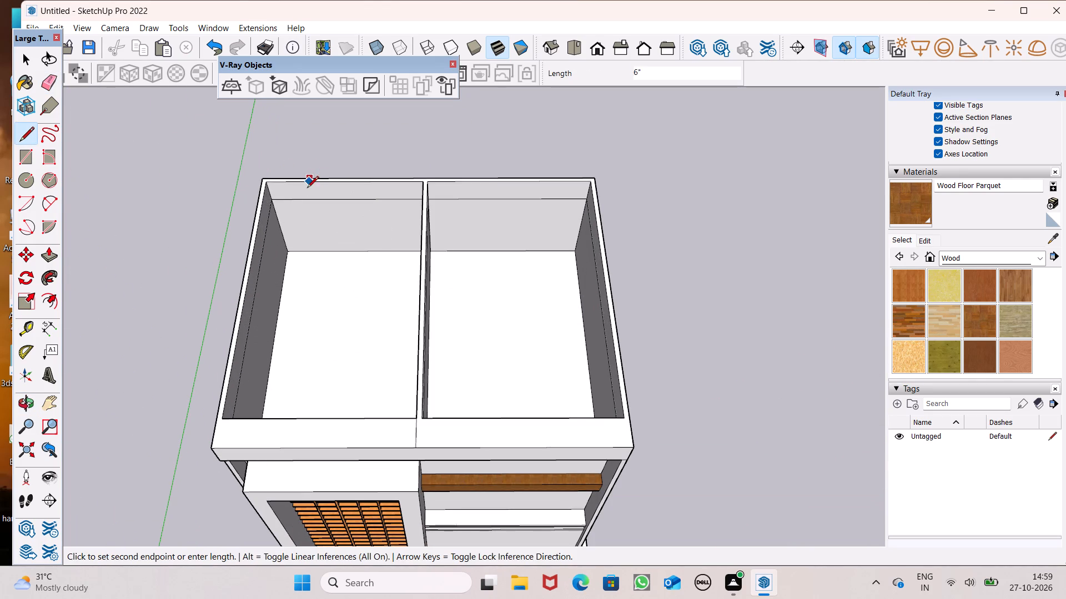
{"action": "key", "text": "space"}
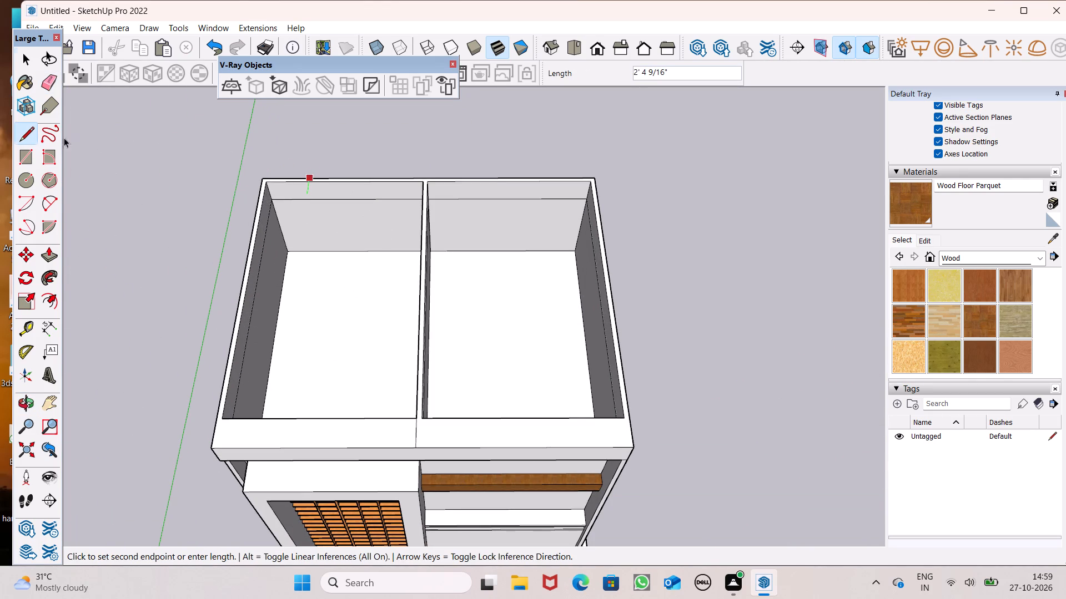
Close both open compartments at the building's top with faces by tracing a short line along each compartment's back inner edge.
{"action": "left_click", "coordinate": [32, 135]}
{"action": "scroll", "coordinate": [268, 173], "scroll_direction": "up", "scroll_amount": 4}
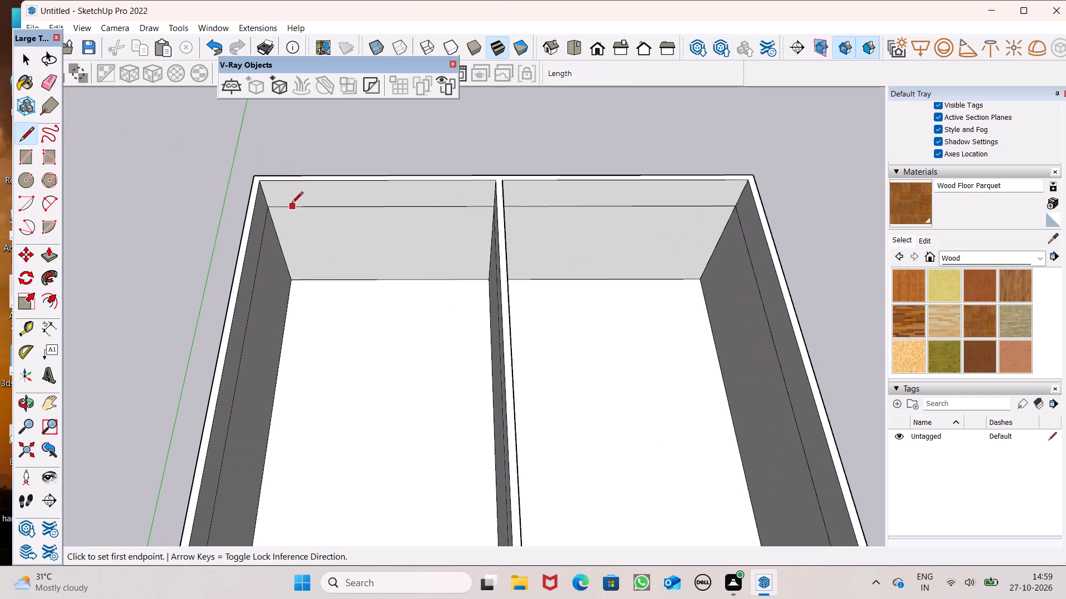
{"action": "left_click", "coordinate": [280, 182]}
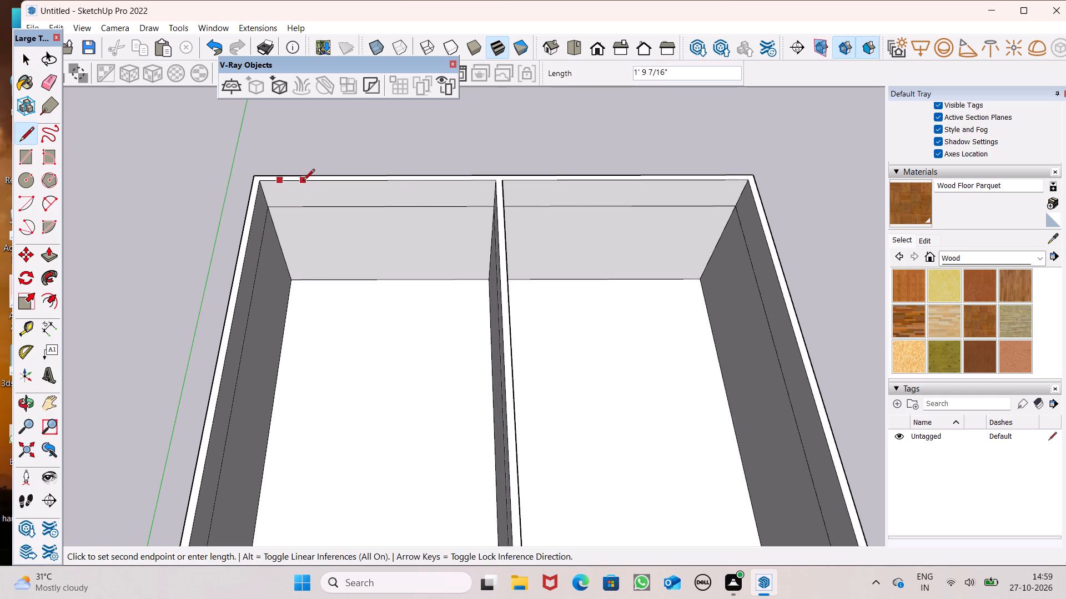
{"action": "left_click", "coordinate": [304, 181]}
{"action": "left_click", "coordinate": [519, 184]}
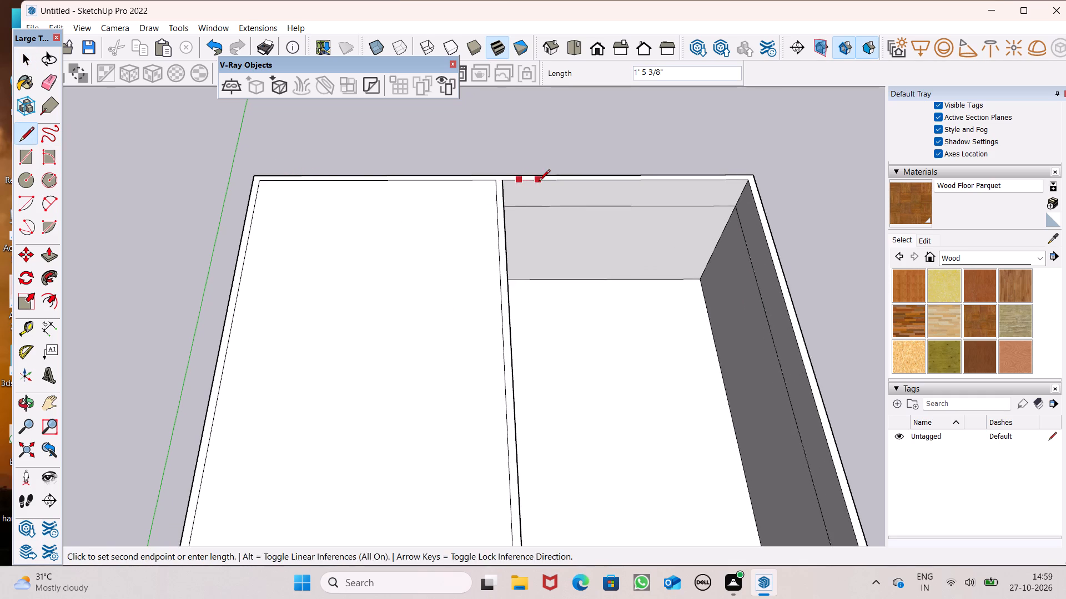
{"action": "left_click", "coordinate": [539, 182]}
{"action": "key", "text": "space"}
Push/Pull the two new roof faces over the compartments by 5" each.
{"action": "scroll", "coordinate": [533, 108], "scroll_direction": "down", "scroll_amount": 7}
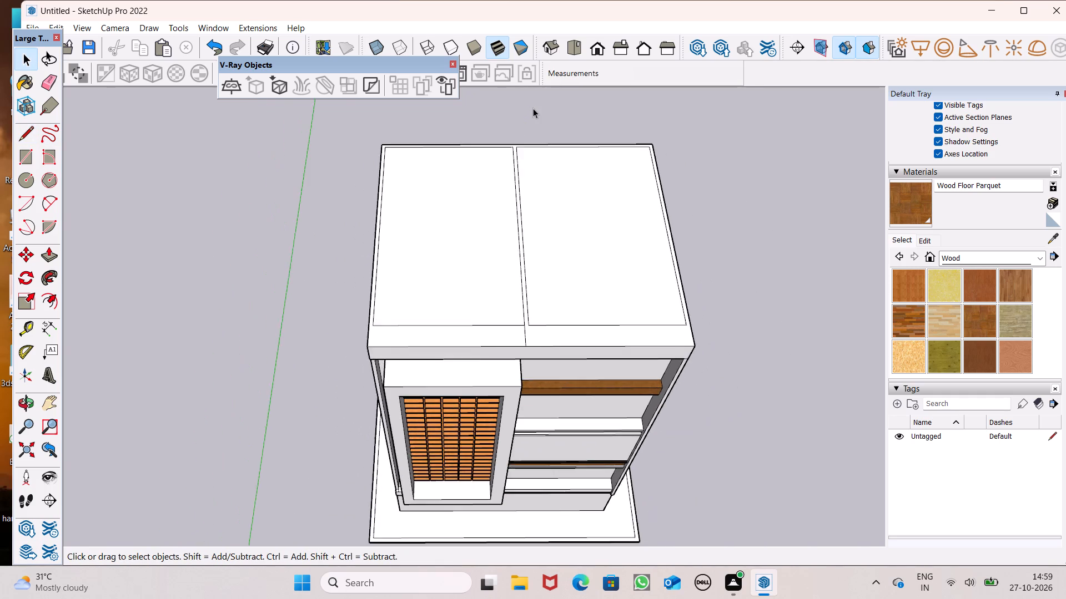
{"action": "scroll", "coordinate": [533, 118], "scroll_direction": "down", "scroll_amount": 3}
{"action": "left_click", "coordinate": [52, 243]}
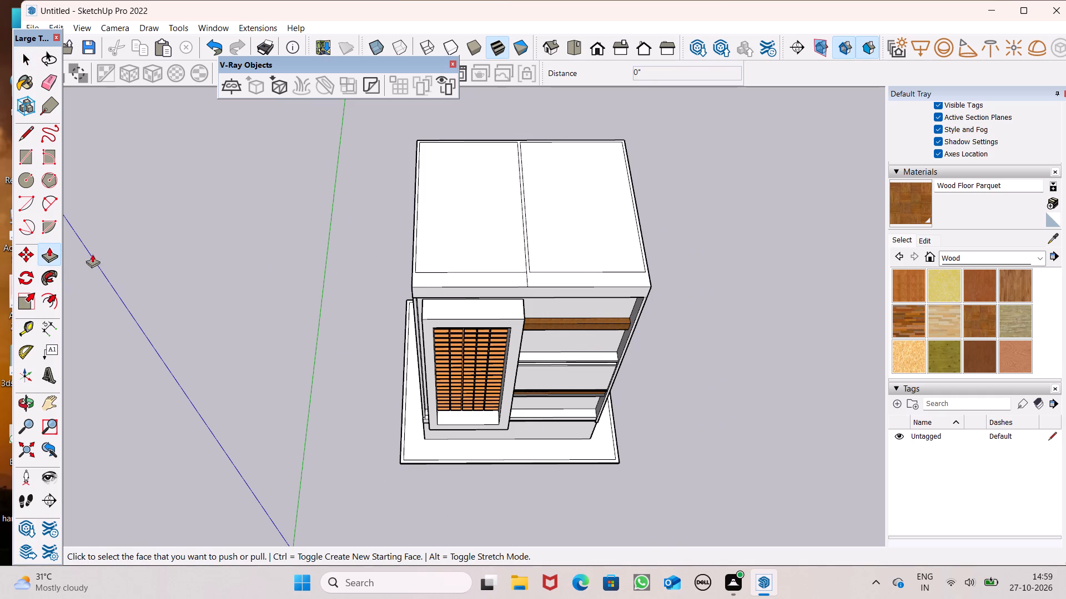
{"action": "left_click_drag", "start_coordinate": [495, 243], "coordinate": [495, 248]}
{"action": "key", "text": "5"}
{"action": "key", "text": "shift+quotedbl"}
{"action": "key", "text": "Return"}
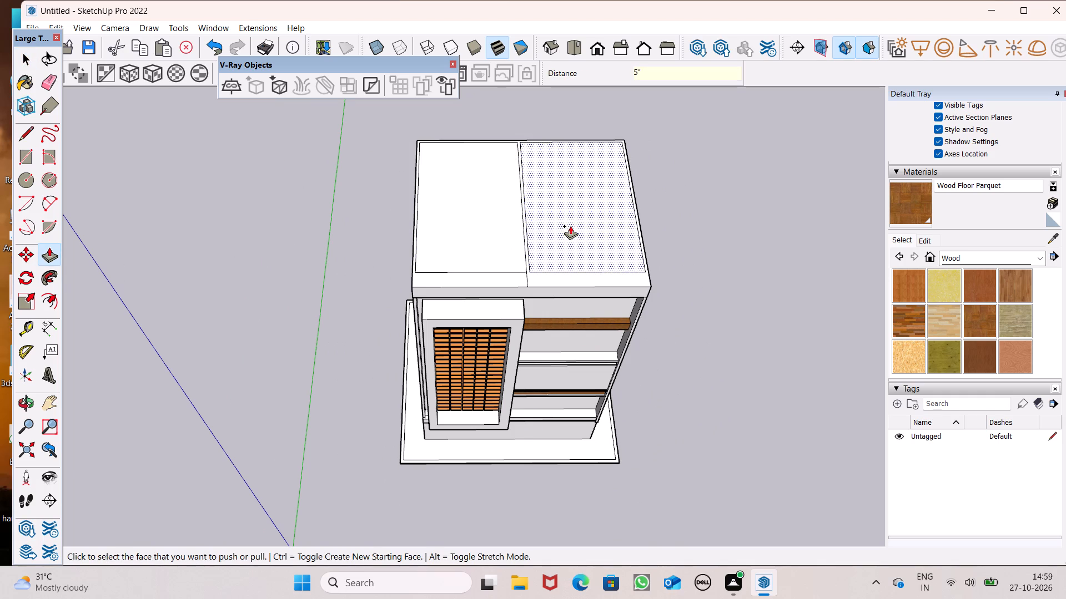
{"action": "left_click_drag", "start_coordinate": [570, 226], "coordinate": [572, 242]}
{"action": "type", "text": "5\""}
{"action": "key", "text": "Return"}
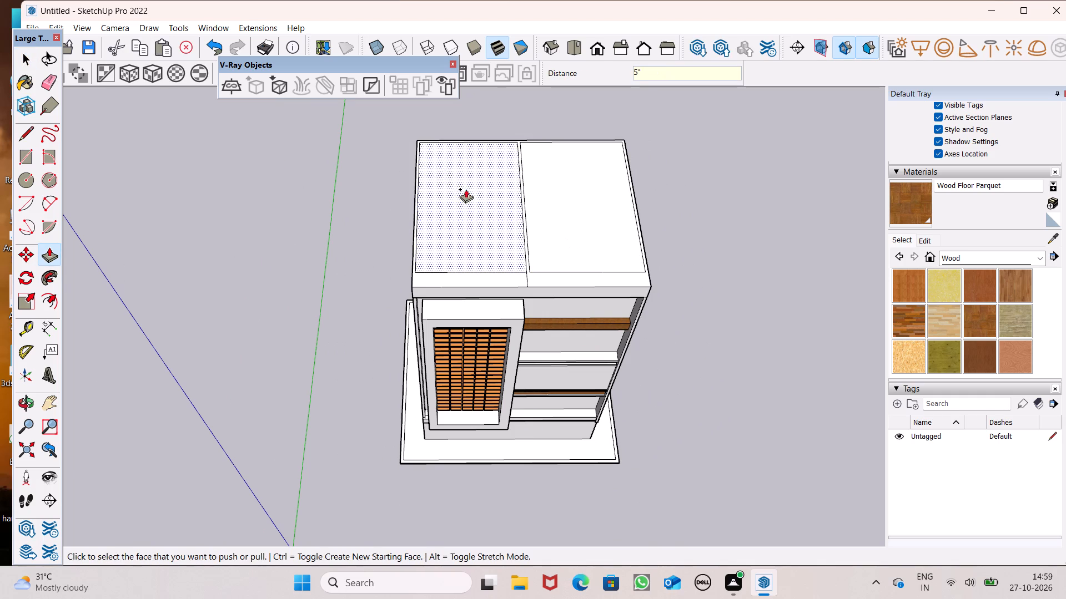
Erase the seam edges on the roof top along the central divider, the front wall and both side walls.
{"action": "left_click", "coordinate": [43, 74]}
{"action": "left_click_drag", "start_coordinate": [429, 272], "coordinate": [527, 271]}
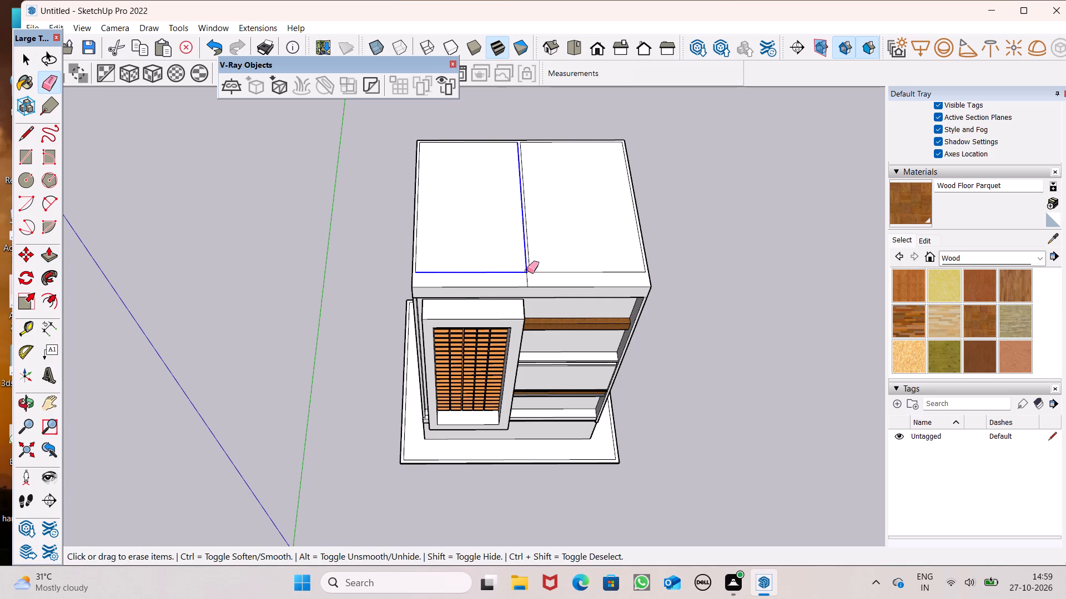
{"action": "left_click_drag", "start_coordinate": [527, 271], "coordinate": [537, 266]}
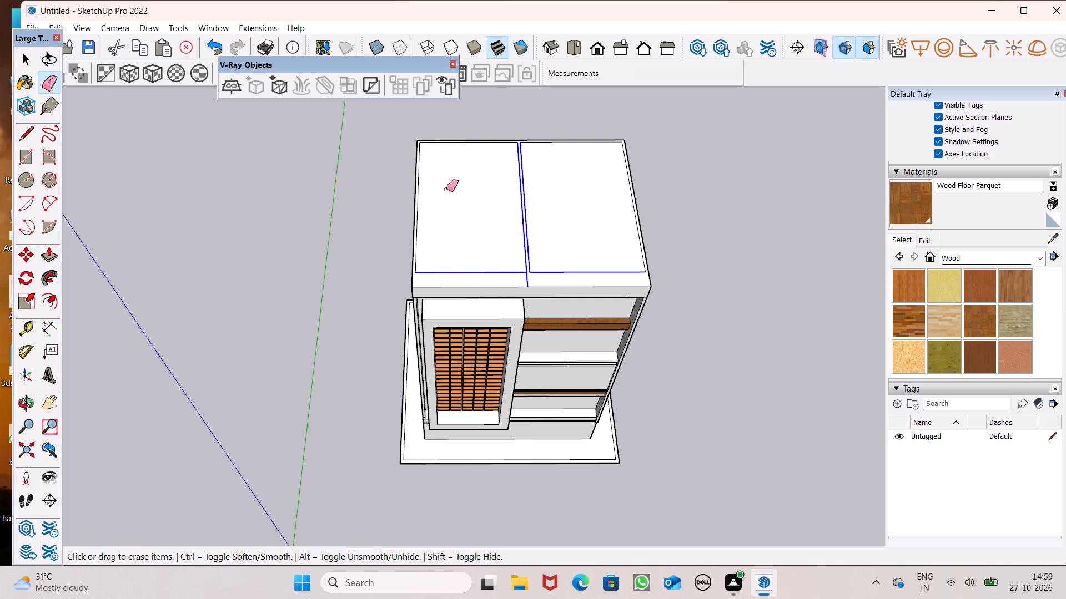
{"action": "scroll", "coordinate": [423, 217], "scroll_direction": "up", "scroll_amount": 6}
{"action": "left_click_drag", "start_coordinate": [414, 298], "coordinate": [414, 304]}
{"action": "left_click", "coordinate": [411, 304]}
{"action": "scroll", "coordinate": [508, 323], "scroll_direction": "down", "scroll_amount": 6}
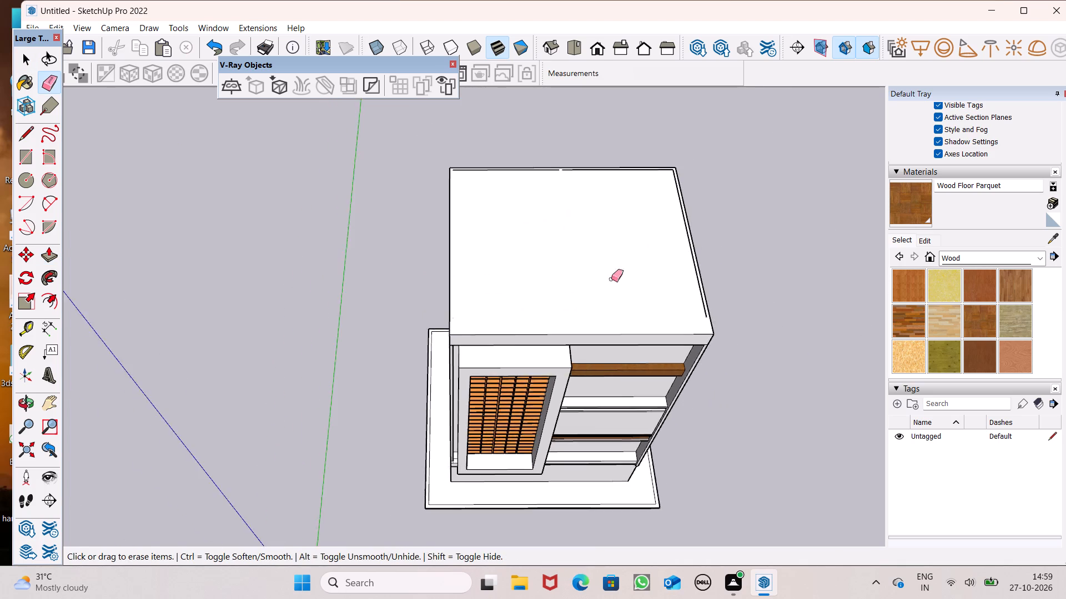
{"action": "scroll", "coordinate": [662, 232], "scroll_direction": "up", "scroll_amount": 7}
{"action": "scroll", "coordinate": [638, 163], "scroll_direction": "up", "scroll_amount": 5}
{"action": "left_click", "coordinate": [712, 102]}
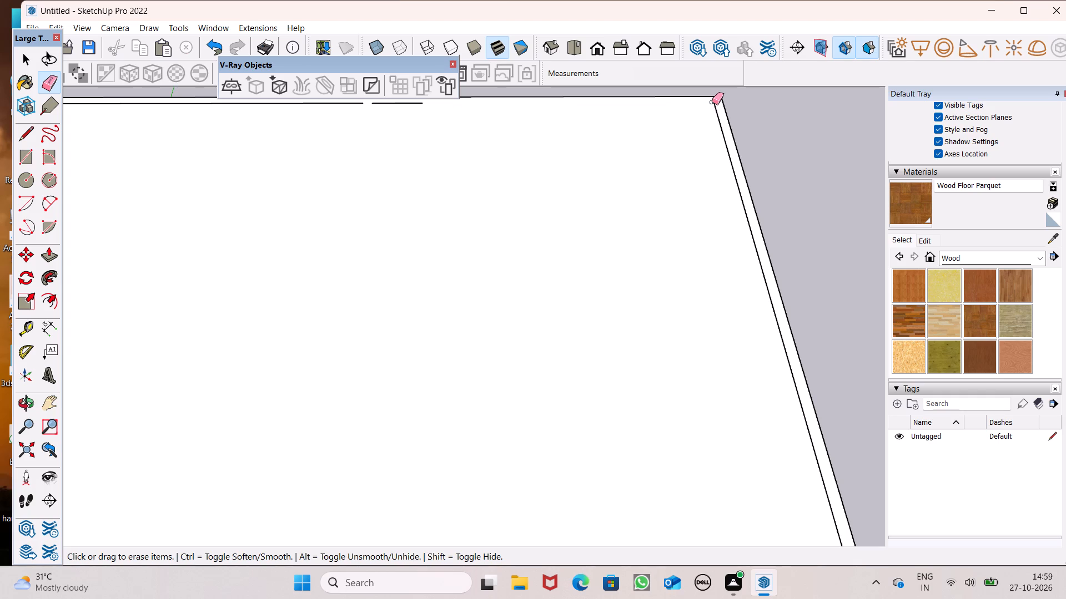
{"action": "left_click", "coordinate": [712, 102]}
Erase the remaining seam edge fragments along the back of the roof top.
{"action": "scroll", "coordinate": [630, 222], "scroll_direction": "down", "scroll_amount": 6}
{"action": "scroll", "coordinate": [542, 182], "scroll_direction": "up", "scroll_amount": 5}
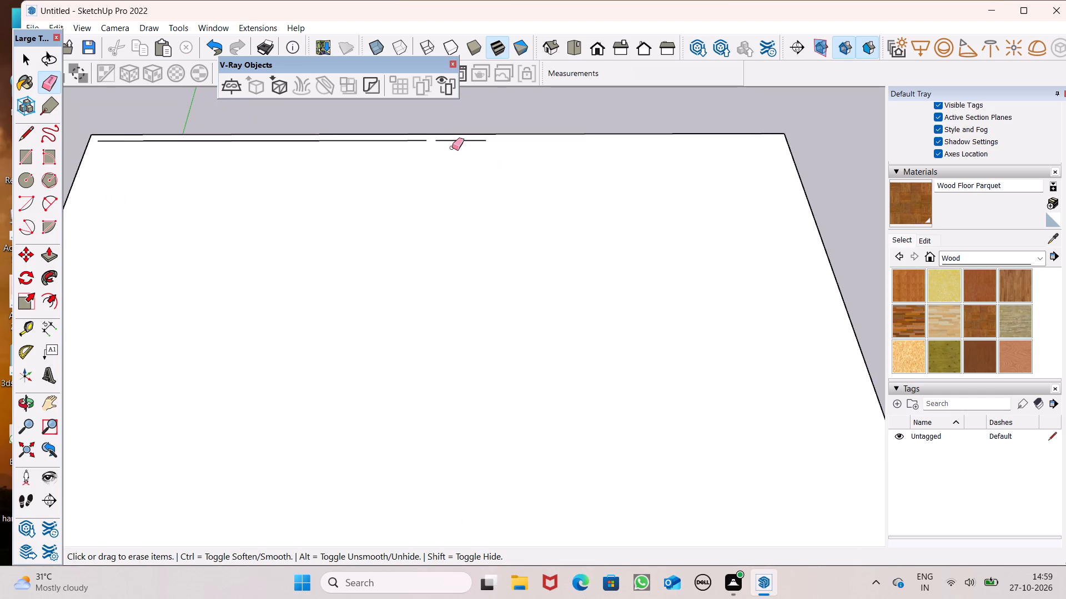
{"action": "scroll", "coordinate": [447, 144], "scroll_direction": "up", "scroll_amount": 5}
{"action": "left_click_drag", "start_coordinate": [440, 139], "coordinate": [407, 139]}
{"action": "left_click_drag", "start_coordinate": [481, 134], "coordinate": [482, 146]}
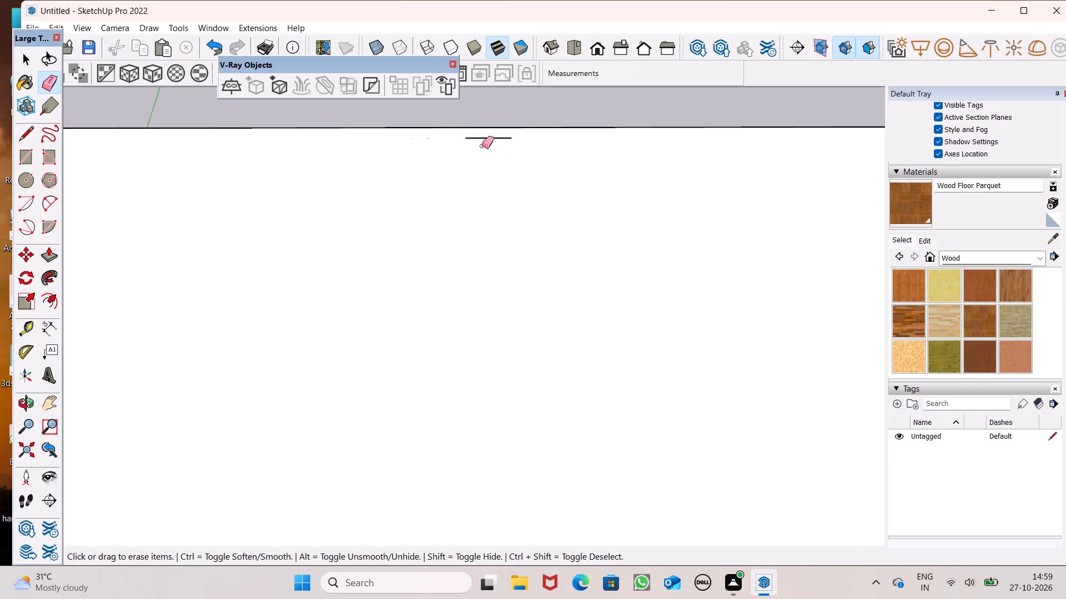
{"action": "left_click_drag", "start_coordinate": [482, 146], "coordinate": [482, 148]}
{"action": "scroll", "coordinate": [540, 209], "scroll_direction": "down", "scroll_amount": 12}
{"action": "scroll", "coordinate": [530, 262], "scroll_direction": "down", "scroll_amount": 5}
{"action": "scroll", "coordinate": [361, 211], "scroll_direction": "up", "scroll_amount": 4}
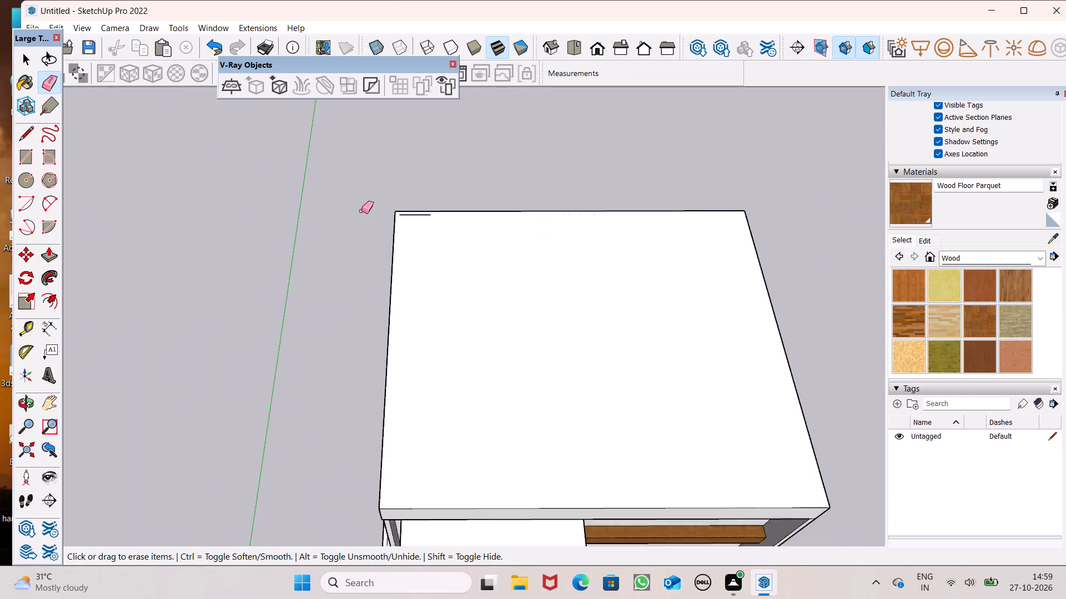
{"action": "scroll", "coordinate": [361, 211], "scroll_direction": "up", "scroll_amount": 3}
{"action": "scroll", "coordinate": [423, 209], "scroll_direction": "up", "scroll_amount": 6}
{"action": "left_click_drag", "start_coordinate": [435, 226], "coordinate": [440, 237]}
{"action": "scroll", "coordinate": [426, 185], "scroll_direction": "down", "scroll_amount": 3}
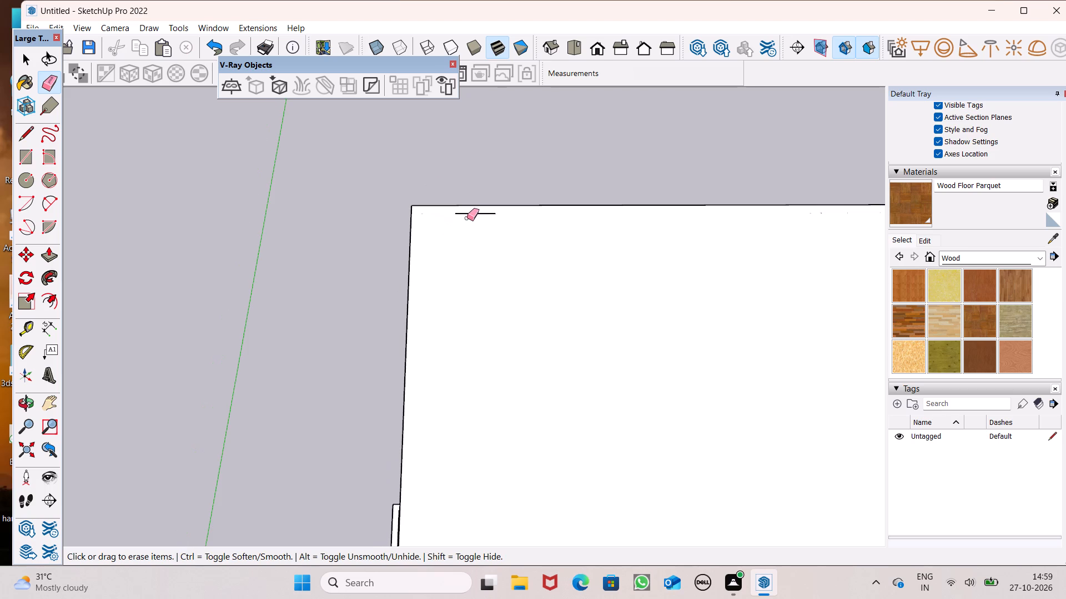
{"action": "left_click", "coordinate": [469, 214]}
{"action": "key", "text": "space"}
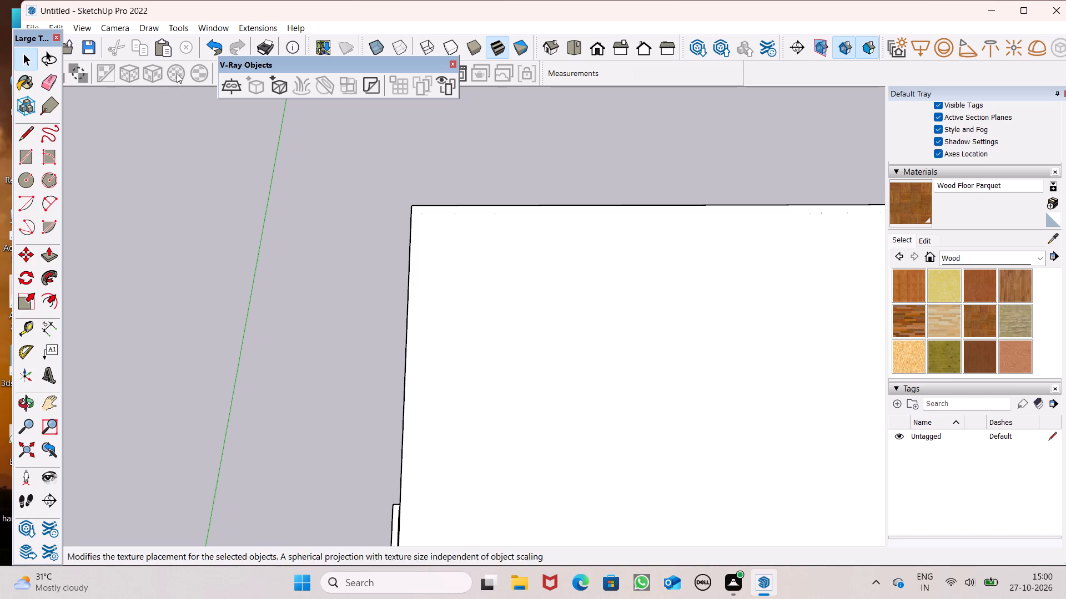
Draw a rectangle about 6' 9" wide and 10' high on the wall between the parapet underside and the top parquet band.
{"action": "scroll", "coordinate": [0, 0], "scroll_direction": "down", "scroll_amount": 6}
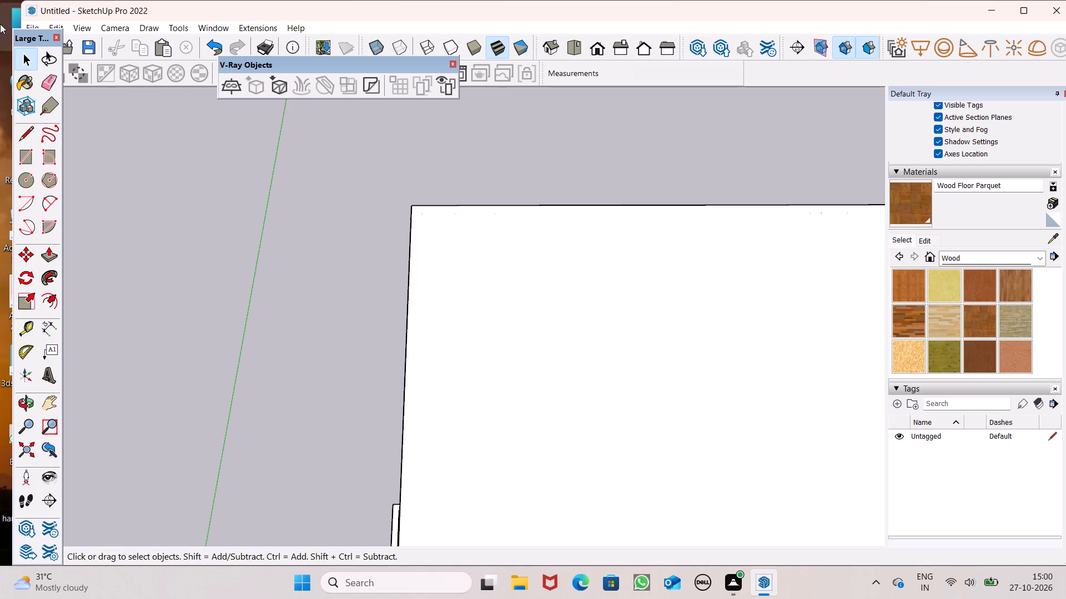
{"action": "scroll", "coordinate": [248, 166], "scroll_direction": "down", "scroll_amount": 10}
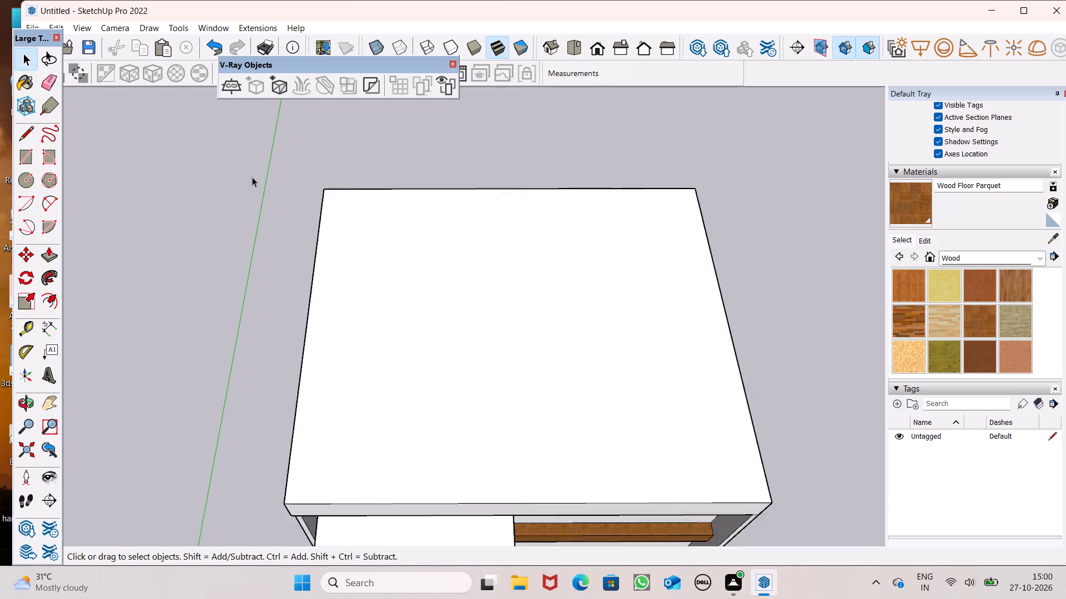
{"action": "scroll", "coordinate": [252, 177], "scroll_direction": "down", "scroll_amount": 8}
{"action": "middle_click_drag", "start_coordinate": [329, 283], "coordinate": [390, 24]}
{"action": "scroll", "coordinate": [441, 293], "scroll_direction": "up", "scroll_amount": 7}
{"action": "middle_click_drag", "start_coordinate": [416, 250], "coordinate": [365, 136]}
{"action": "scroll", "coordinate": [398, 202], "scroll_direction": "up", "scroll_amount": 1}
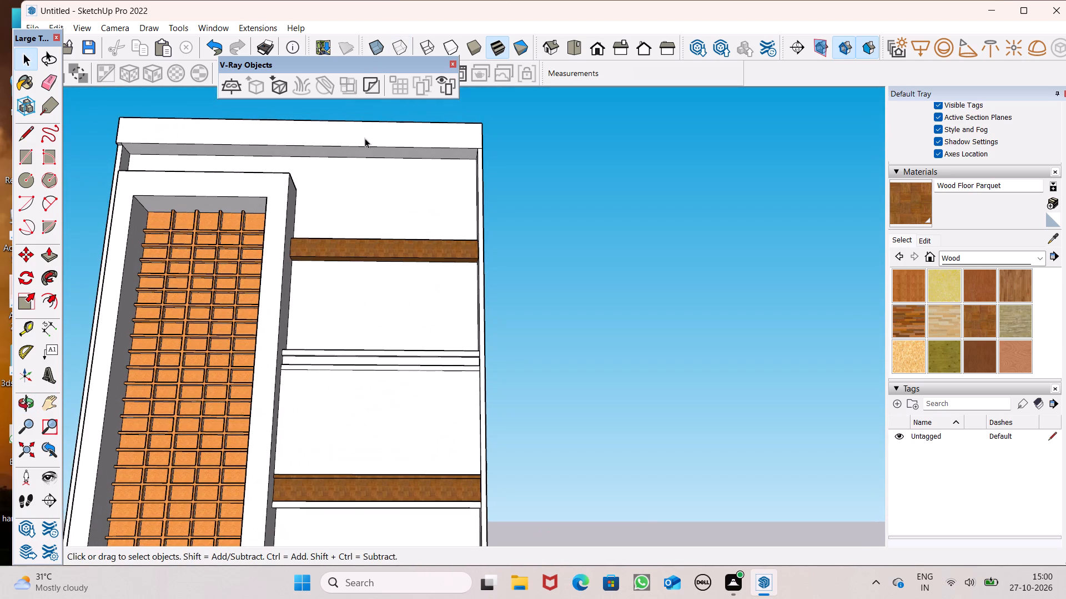
{"action": "middle_click_drag", "start_coordinate": [398, 216], "coordinate": [452, 313]}
{"action": "scroll", "coordinate": [390, 136], "scroll_direction": "up", "scroll_amount": 6}
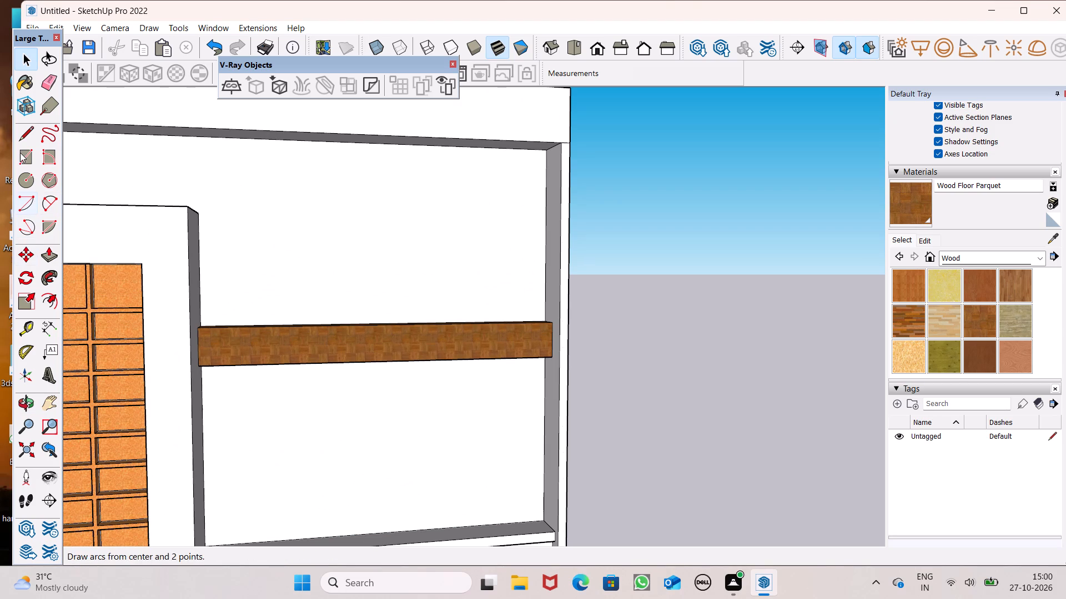
{"action": "left_click", "coordinate": [20, 153]}
{"action": "middle_click_drag", "start_coordinate": [272, 191], "coordinate": [218, 144]}
{"action": "scroll", "coordinate": [413, 136], "scroll_direction": "up", "scroll_amount": 2}
{"action": "scroll", "coordinate": [313, 166], "scroll_direction": "up", "scroll_amount": 1}
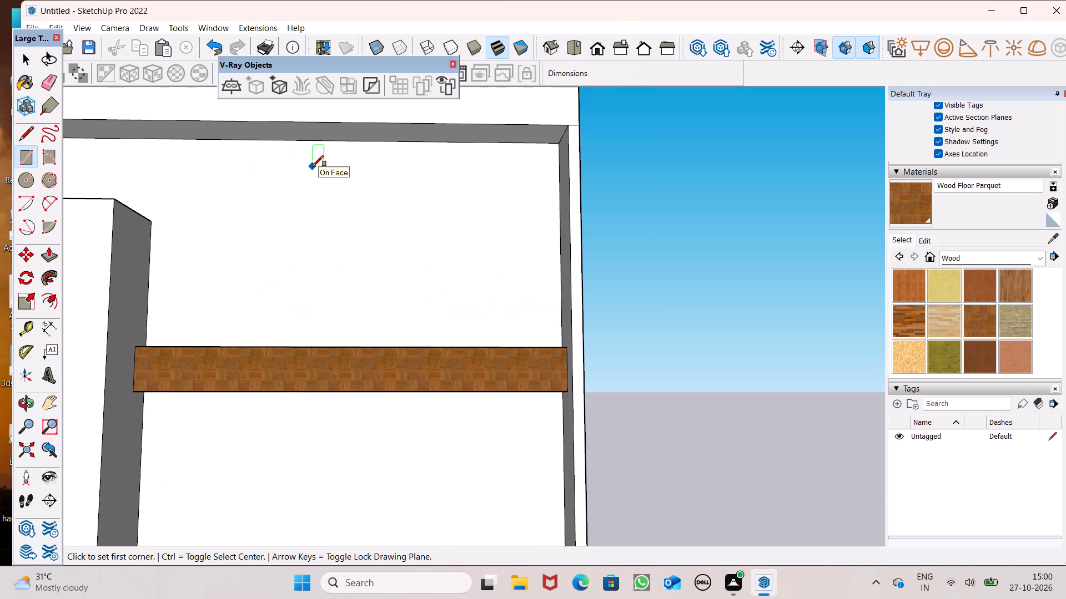
{"action": "scroll", "coordinate": [313, 166], "scroll_direction": "up", "scroll_amount": 1}
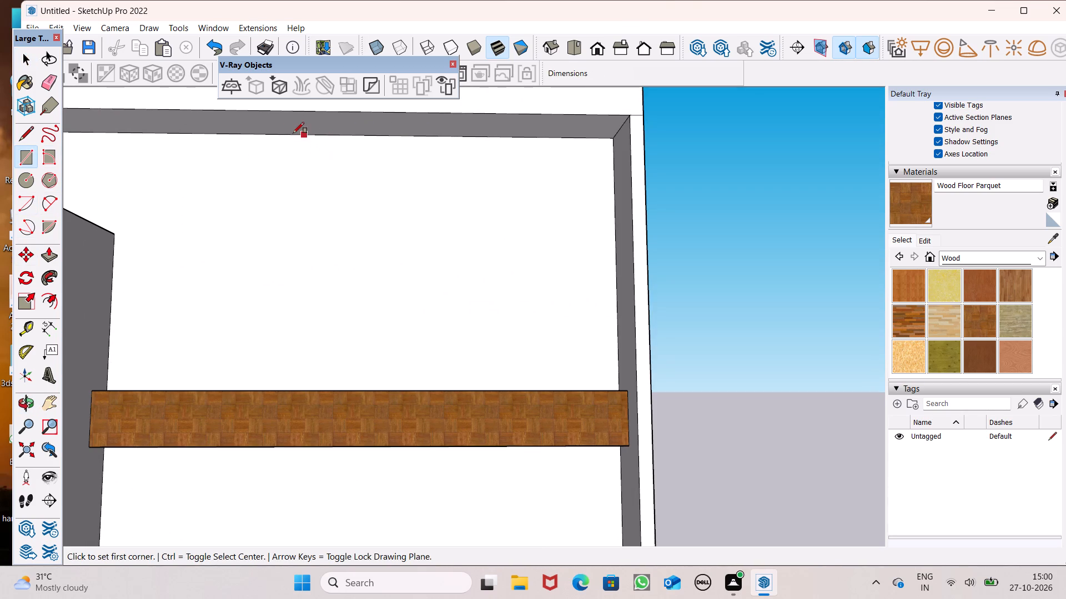
{"action": "left_click", "coordinate": [281, 130]}
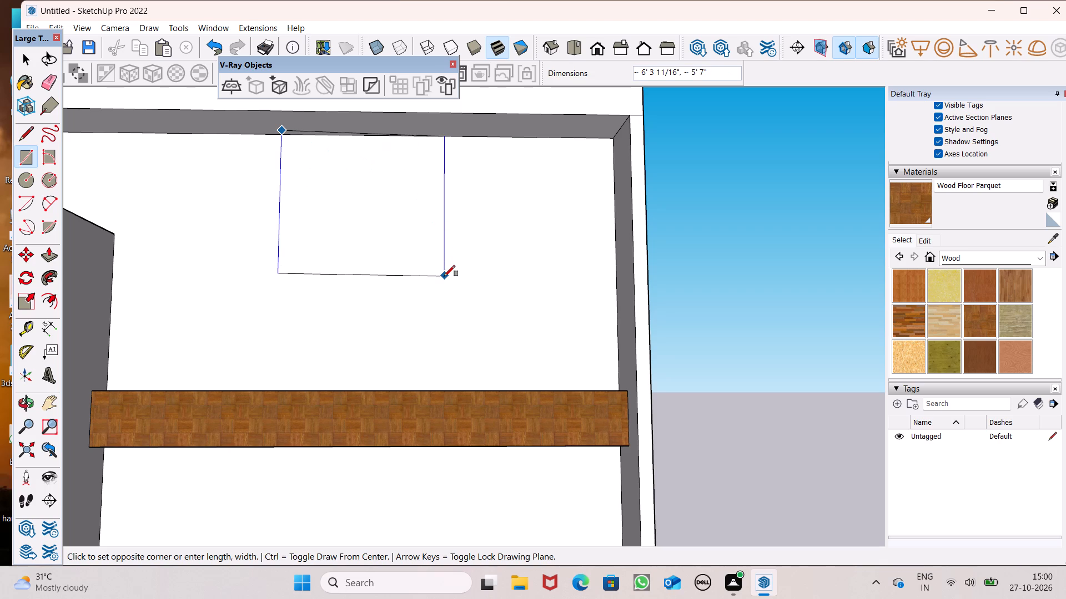
{"action": "key", "text": "space"}
{"action": "left_click", "coordinate": [34, 158]}
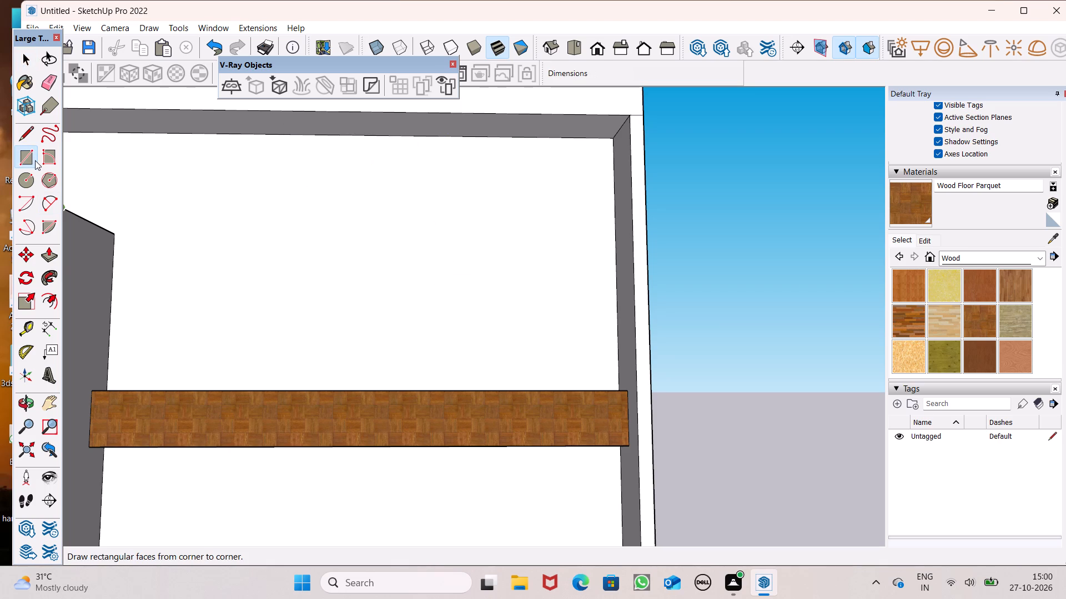
{"action": "left_click", "coordinate": [271, 134]}
{"action": "middle_click_drag", "start_coordinate": [429, 304], "coordinate": [472, 450]}
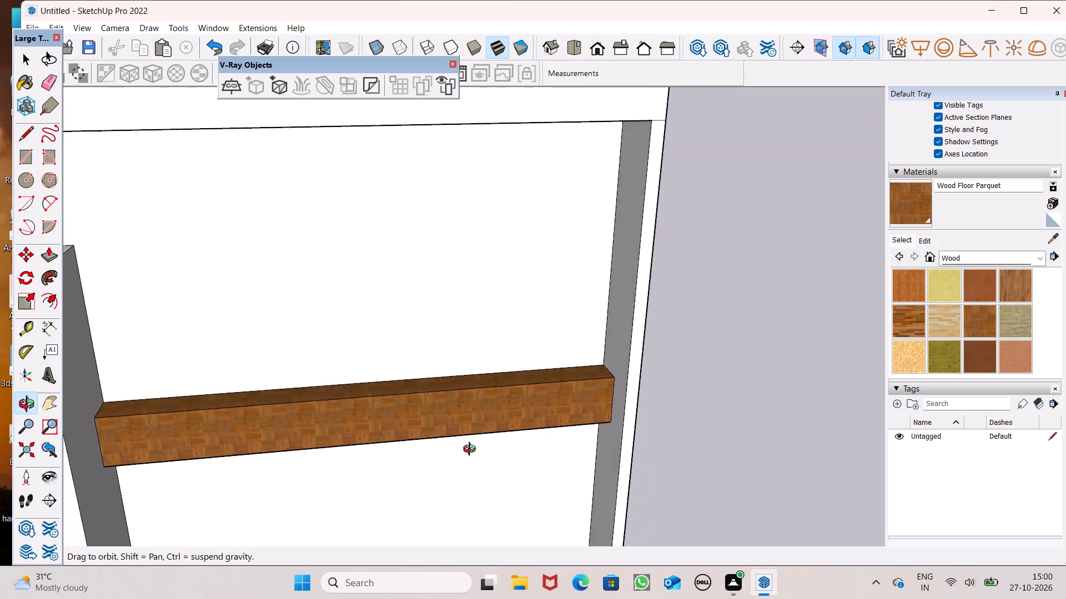
{"action": "middle_click_drag", "start_coordinate": [472, 450], "coordinate": [474, 451]}
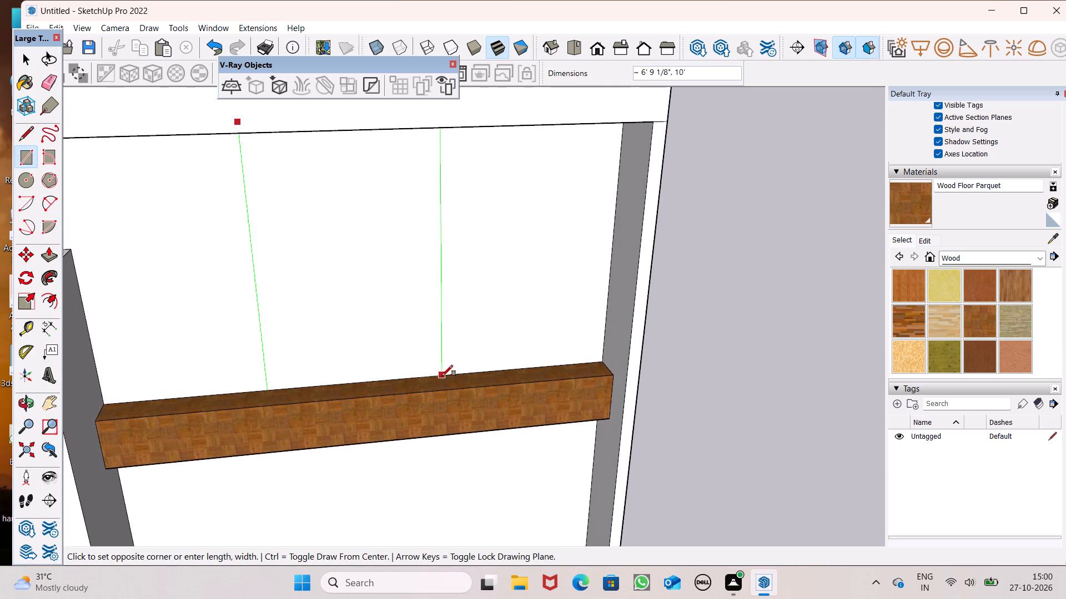
{"action": "left_click", "coordinate": [449, 372]}
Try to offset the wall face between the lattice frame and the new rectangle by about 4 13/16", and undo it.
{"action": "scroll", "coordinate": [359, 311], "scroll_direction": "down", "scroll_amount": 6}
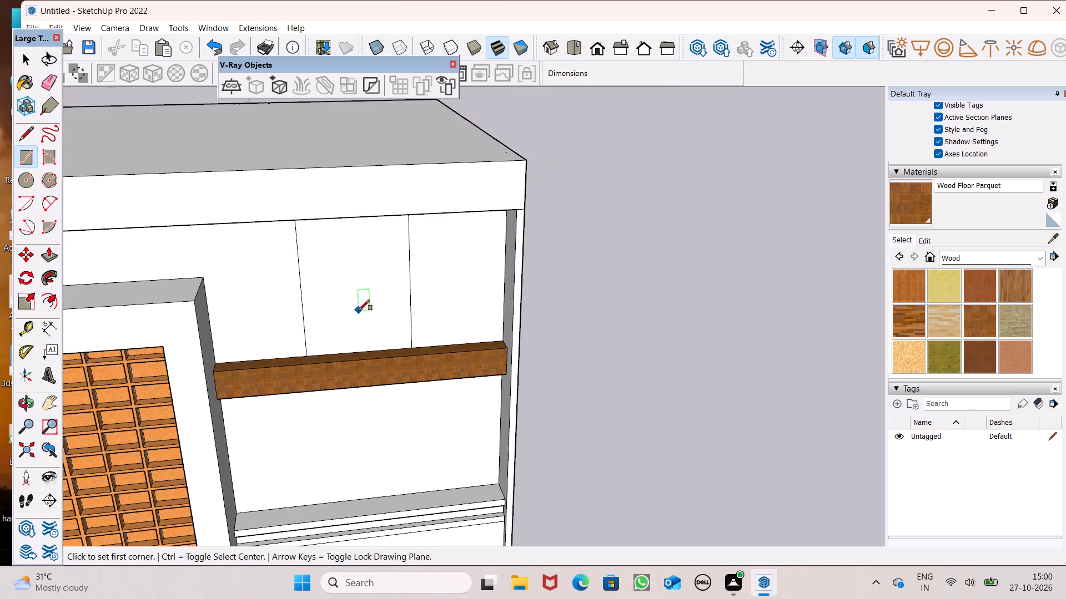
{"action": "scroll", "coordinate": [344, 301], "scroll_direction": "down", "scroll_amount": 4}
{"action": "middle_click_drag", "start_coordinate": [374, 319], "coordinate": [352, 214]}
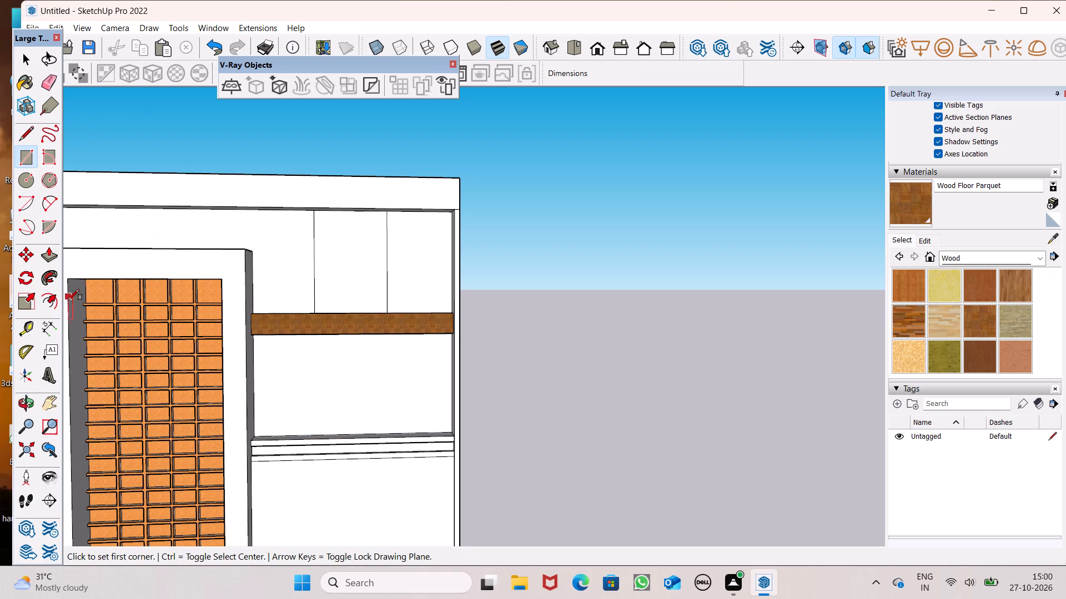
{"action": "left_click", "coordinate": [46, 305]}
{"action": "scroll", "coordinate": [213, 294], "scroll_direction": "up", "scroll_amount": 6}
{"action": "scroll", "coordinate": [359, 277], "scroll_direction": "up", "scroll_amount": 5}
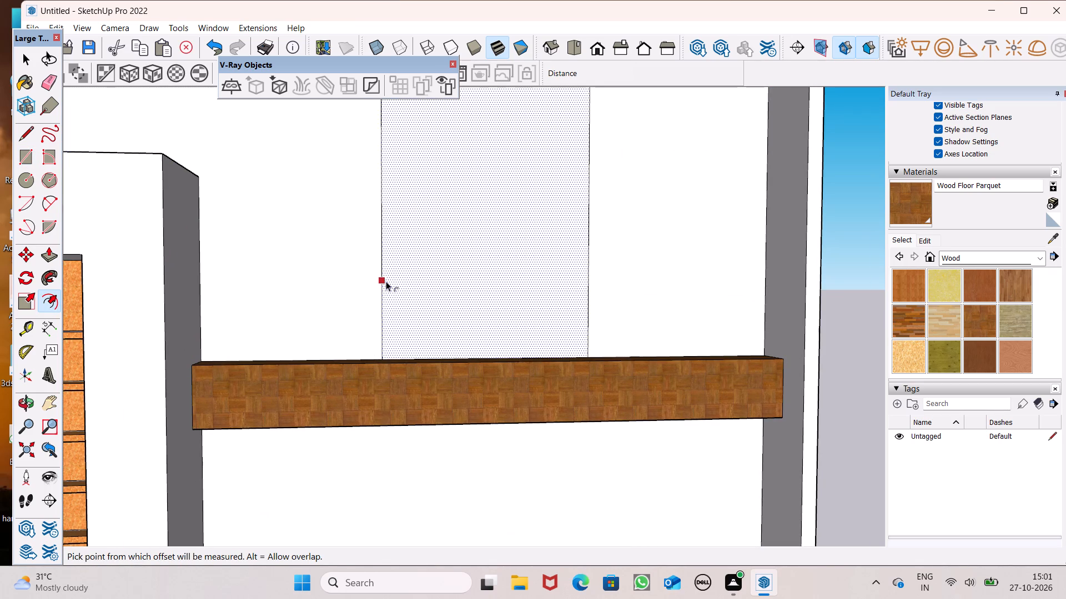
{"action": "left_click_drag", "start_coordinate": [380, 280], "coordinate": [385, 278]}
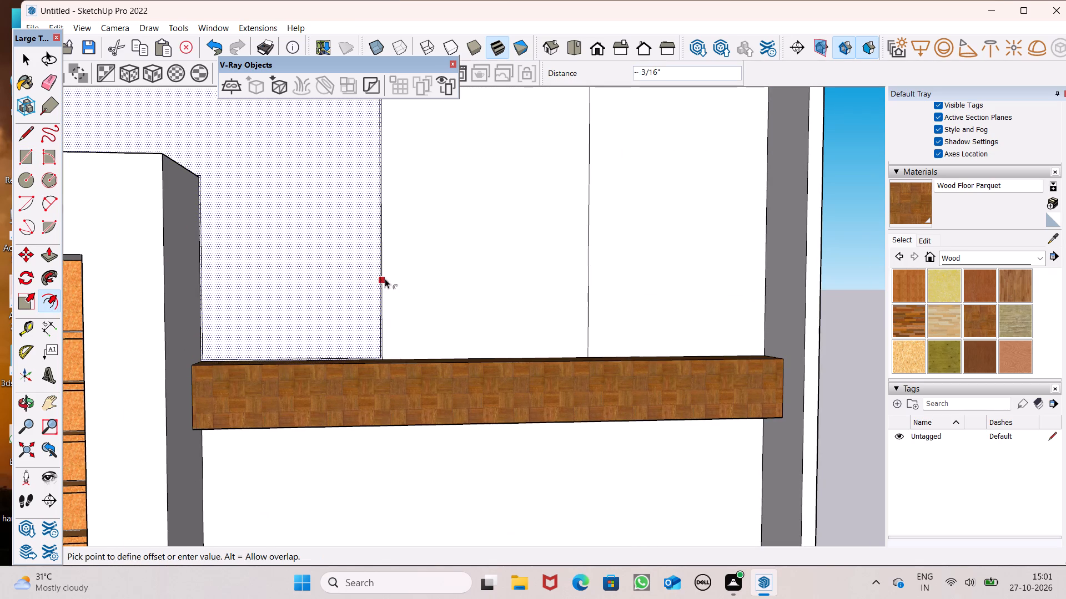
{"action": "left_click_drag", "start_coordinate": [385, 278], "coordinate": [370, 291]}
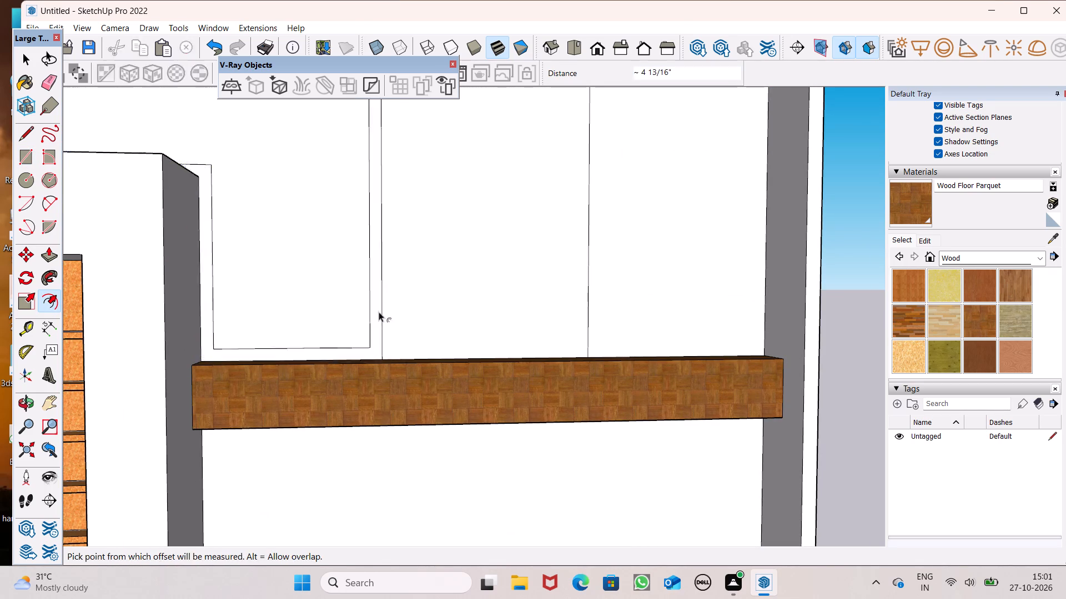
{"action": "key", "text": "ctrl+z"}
Offset the rectangle above the top parquet band outward by about 3 11/16" to outline a frame.
{"action": "scroll", "coordinate": [392, 329], "scroll_direction": "down", "scroll_amount": 7}
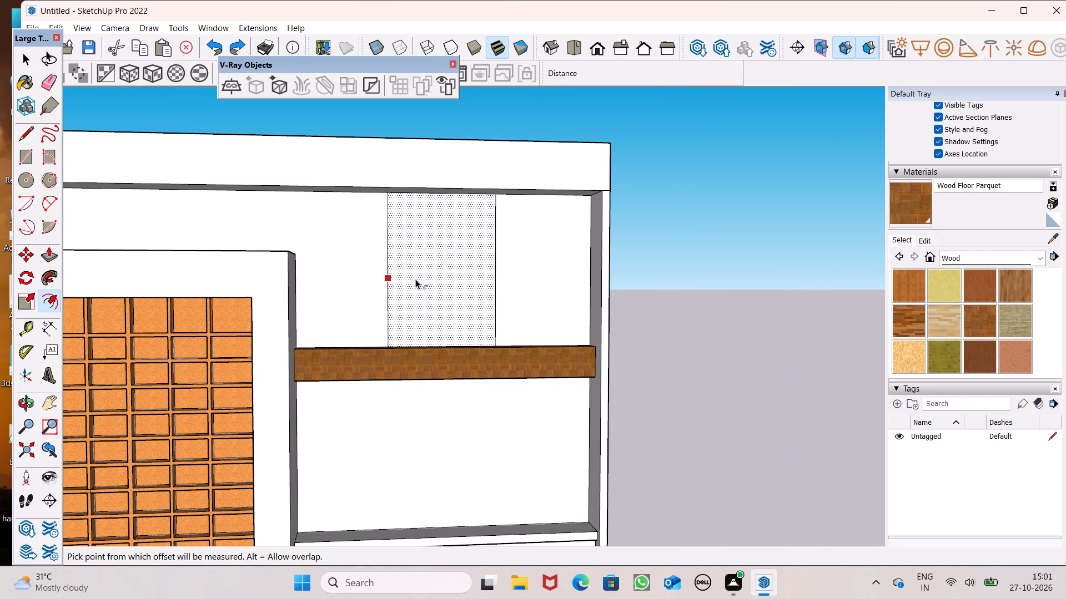
{"action": "left_click_drag", "start_coordinate": [415, 279], "coordinate": [385, 292]}
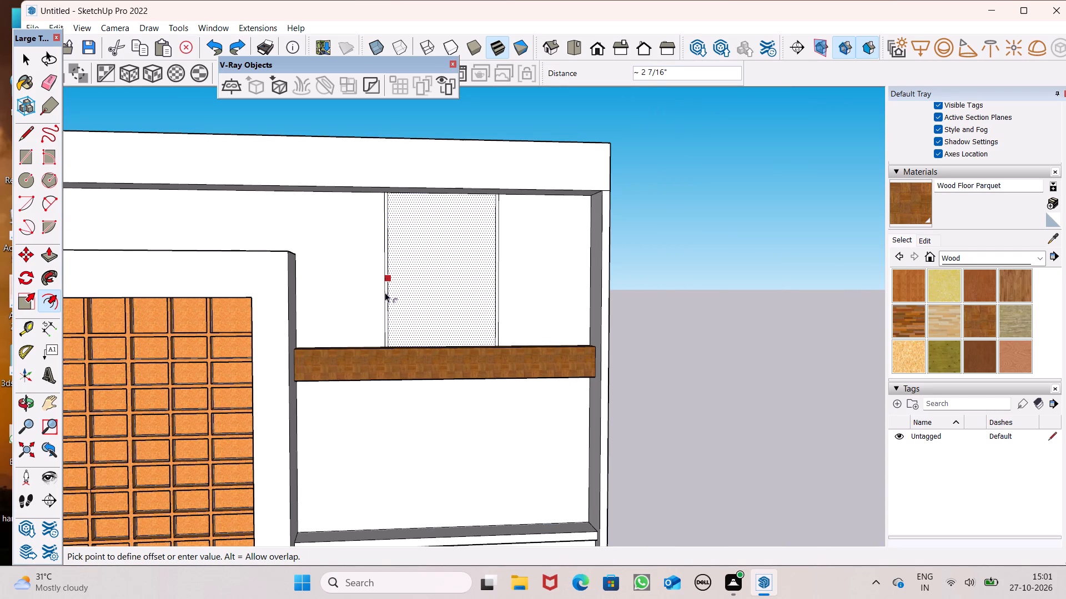
{"action": "left_click_drag", "start_coordinate": [385, 292], "coordinate": [382, 295]}
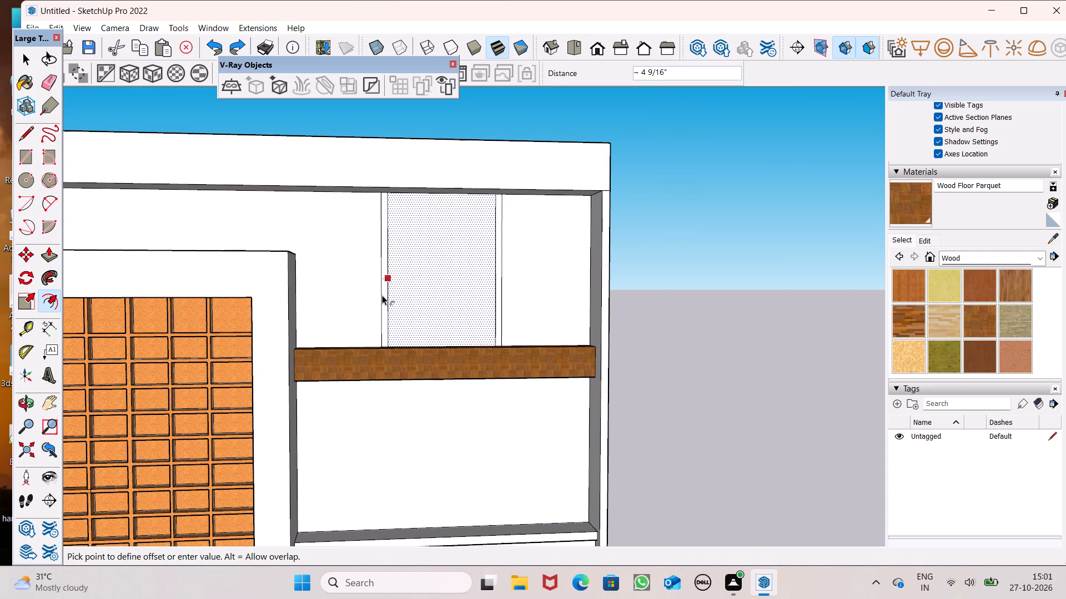
{"action": "left_click_drag", "start_coordinate": [382, 295], "coordinate": [383, 292]}
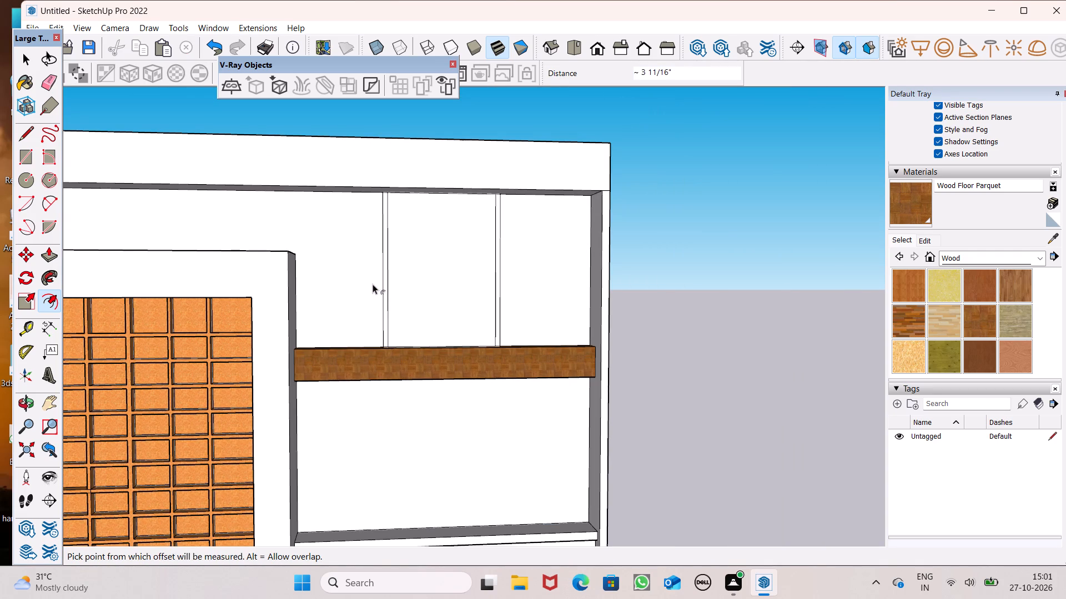
Paint the two vertical frame strips above the top parquet band with 0012_Bisque from the Colors-Named collection.
{"action": "key", "text": "space"}
{"action": "scroll", "coordinate": [364, 284], "scroll_direction": "down", "scroll_amount": 4}
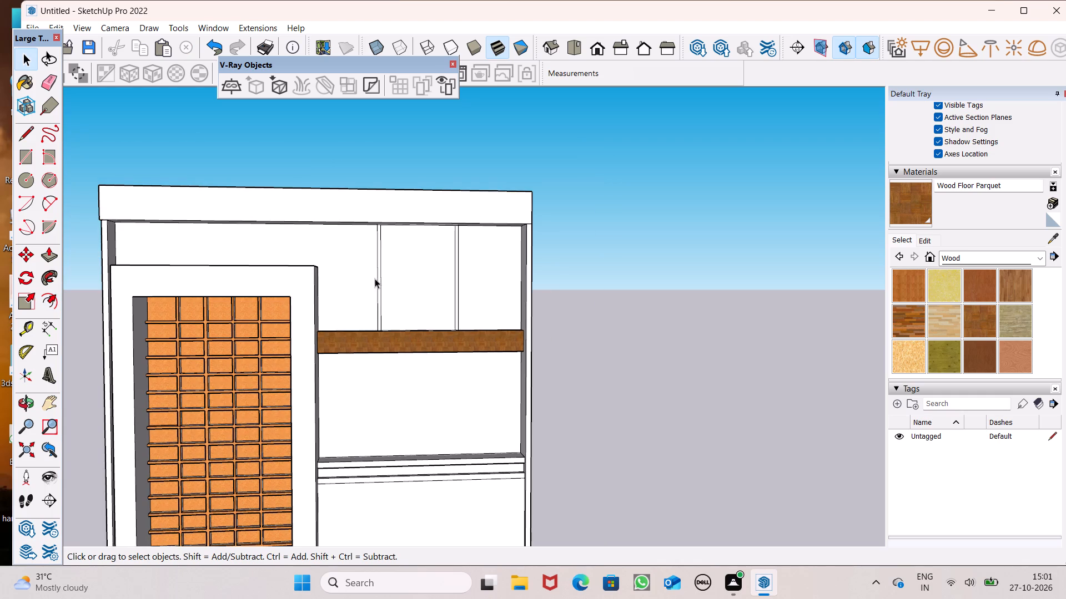
{"action": "middle_click_drag", "start_coordinate": [436, 293], "coordinate": [436, 351]}
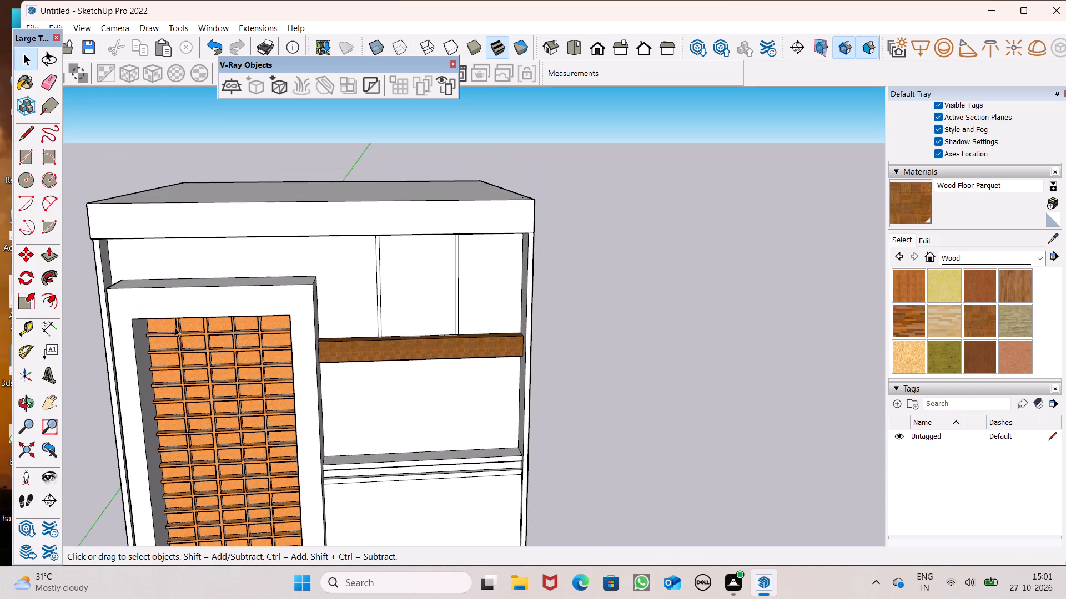
{"action": "left_click", "coordinate": [46, 255]}
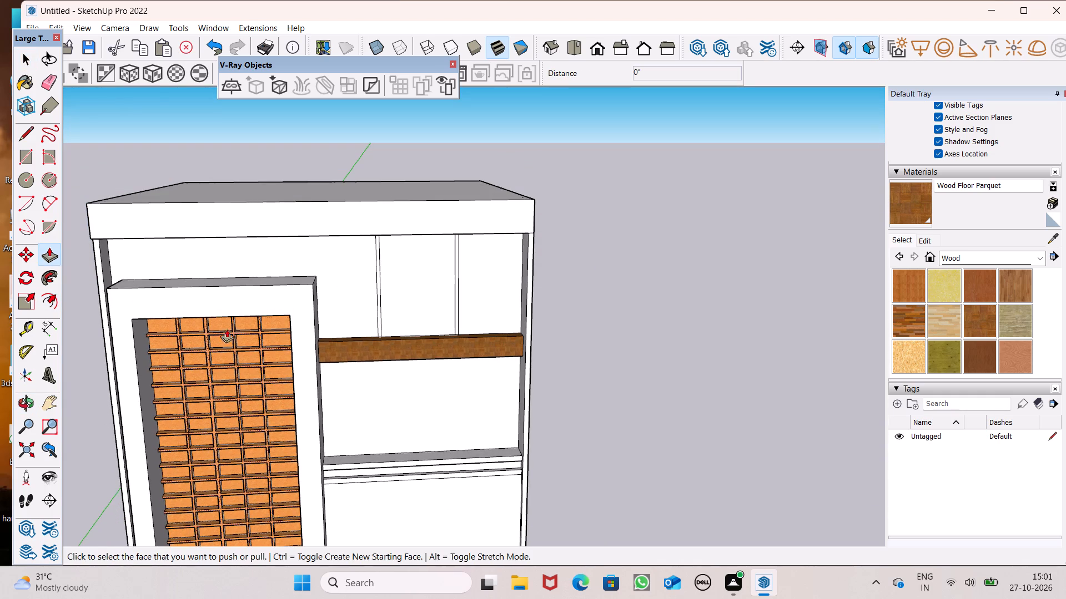
{"action": "scroll", "coordinate": [314, 326], "scroll_direction": "up", "scroll_amount": 5}
{"action": "middle_click_drag", "start_coordinate": [406, 347], "coordinate": [433, 419]}
{"action": "scroll", "coordinate": [465, 366], "scroll_direction": "up", "scroll_amount": 5}
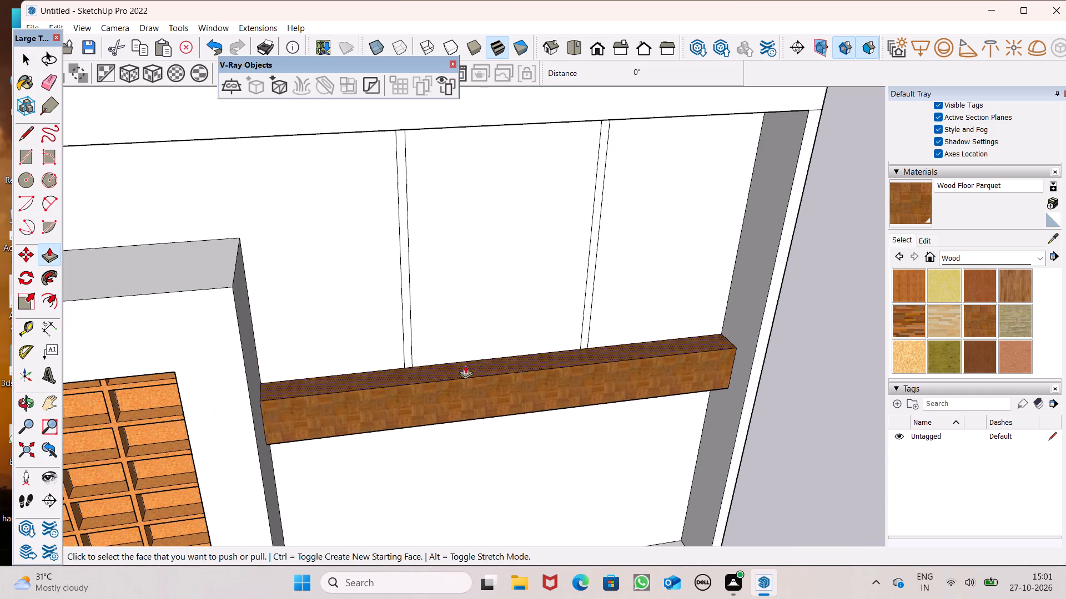
{"action": "left_click", "coordinate": [942, 259]}
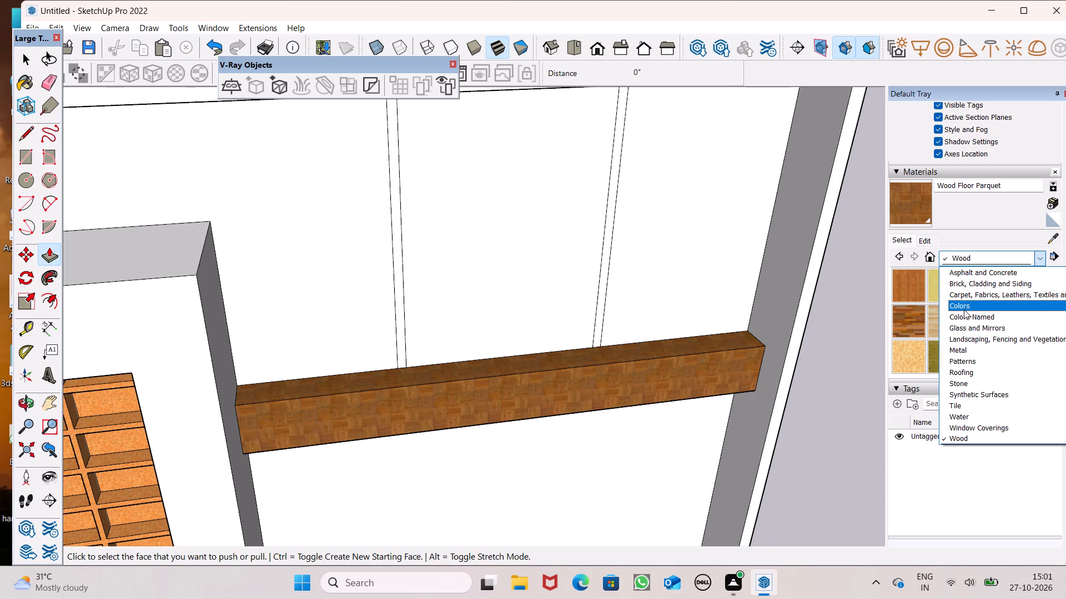
{"action": "left_click", "coordinate": [964, 304]}
{"action": "left_click", "coordinate": [982, 252]}
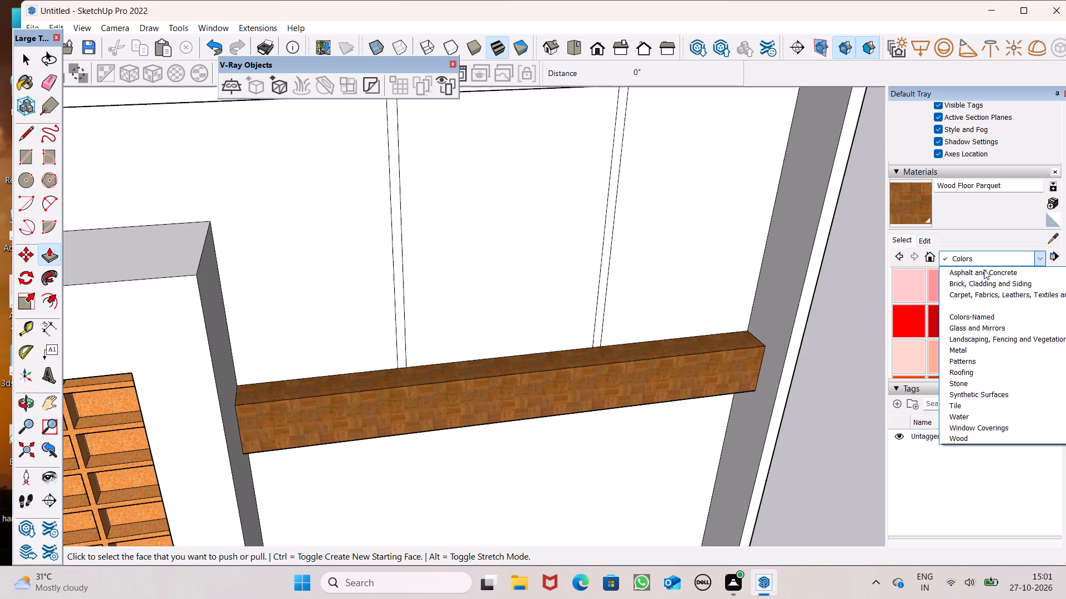
{"action": "left_click", "coordinate": [979, 319]}
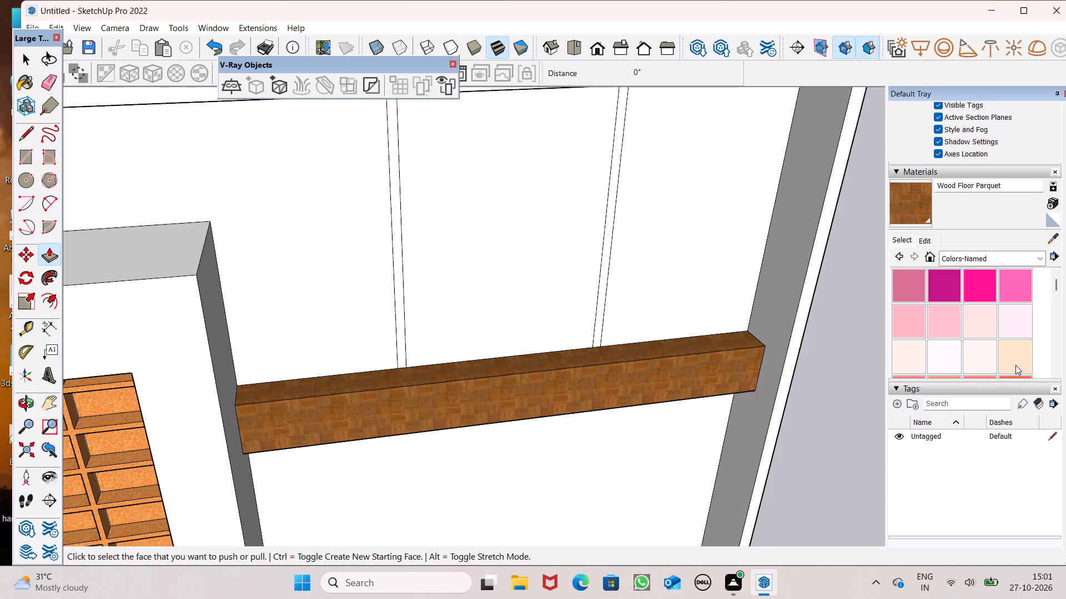
{"action": "left_click", "coordinate": [1017, 364]}
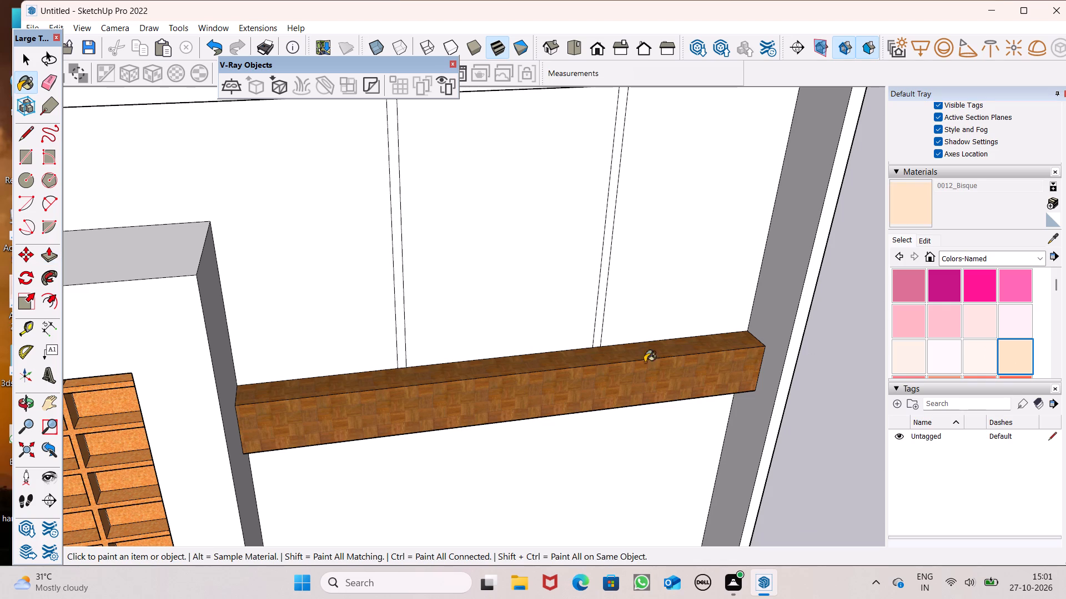
{"action": "scroll", "coordinate": [406, 357], "scroll_direction": "up", "scroll_amount": 5}
{"action": "left_click", "coordinate": [402, 357]}
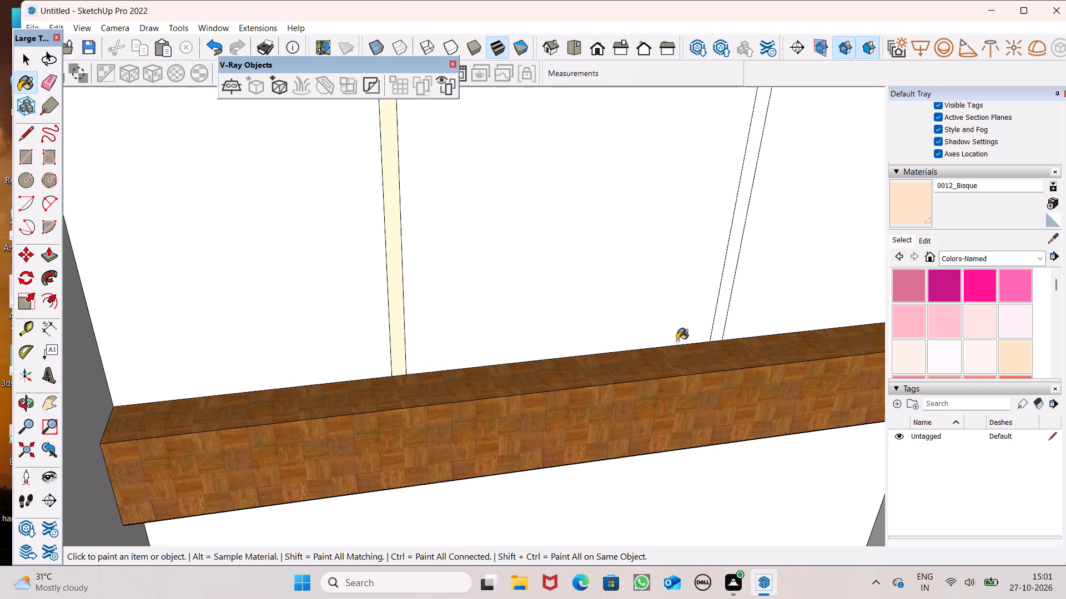
{"action": "left_click", "coordinate": [716, 332]}
Draw a line about 7' 3/4" long just below the parapet underside, joining the inner edges of the two bisque strips.
{"action": "scroll", "coordinate": [436, 327], "scroll_direction": "down", "scroll_amount": 12}
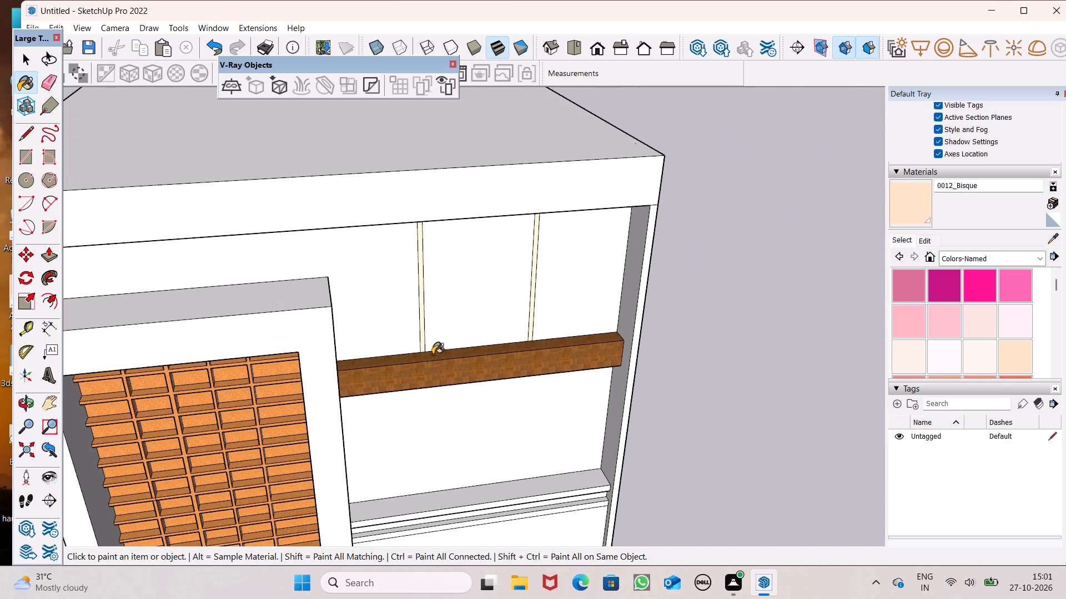
{"action": "left_click", "coordinate": [47, 257]}
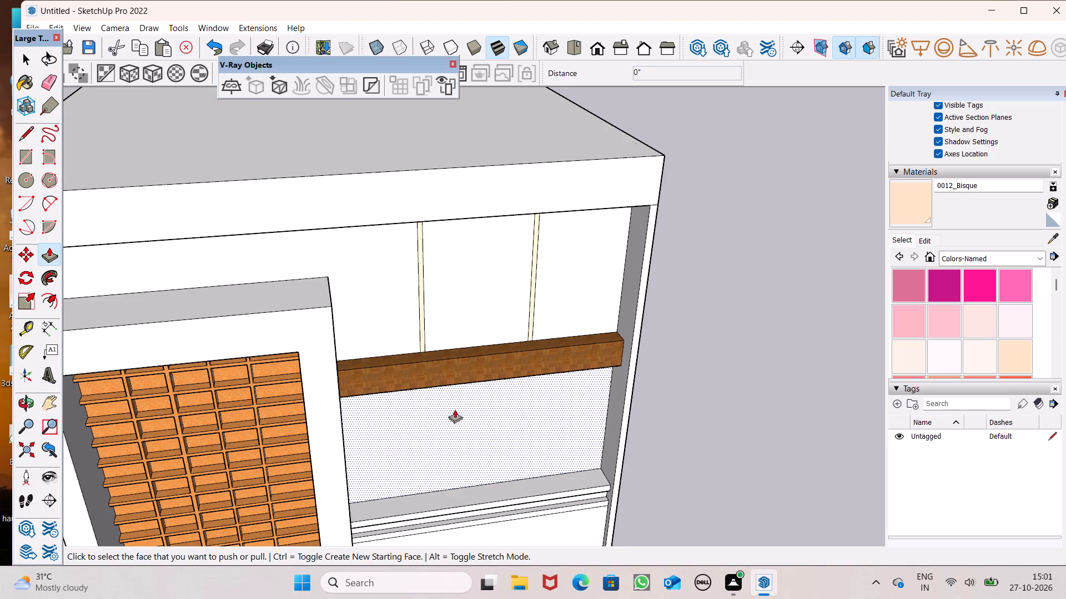
{"action": "middle_click_drag", "start_coordinate": [454, 407], "coordinate": [419, 257]}
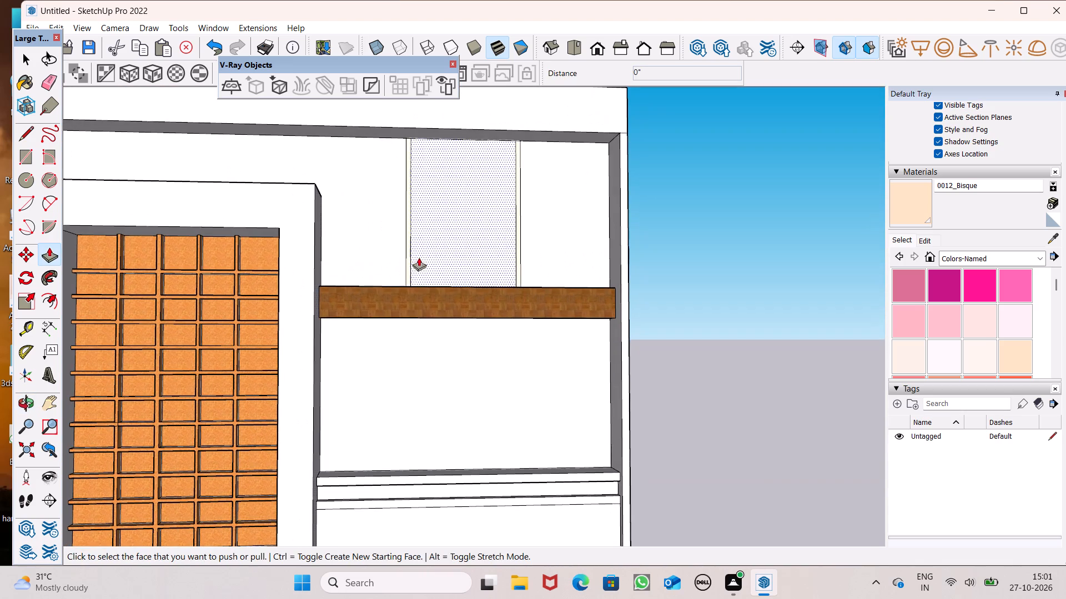
{"action": "left_click", "coordinate": [14, 135]}
{"action": "scroll", "coordinate": [156, 101], "scroll_direction": "up", "scroll_amount": 3}
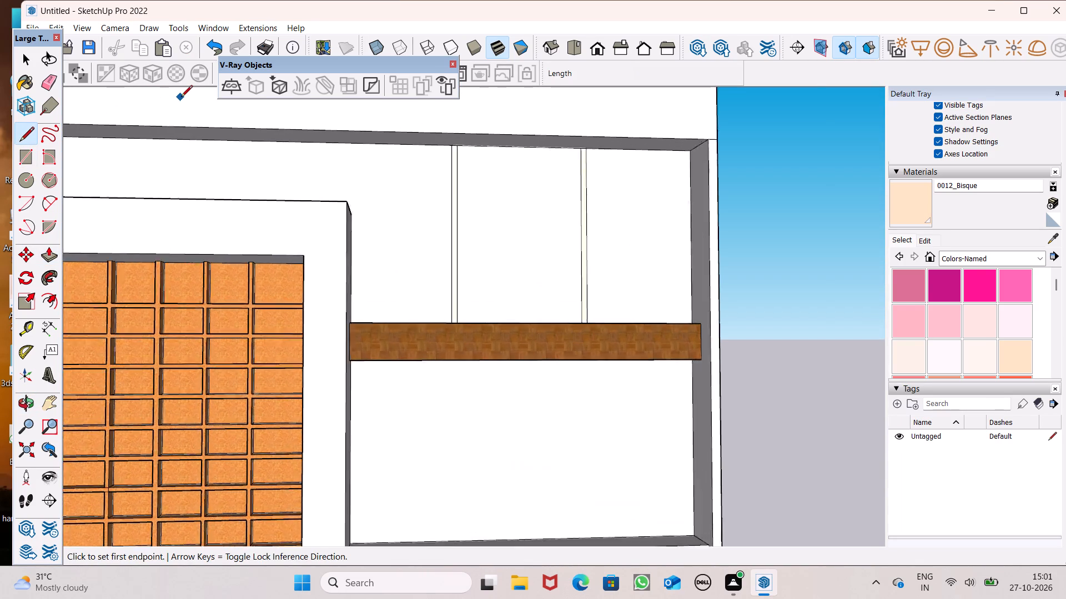
{"action": "scroll", "coordinate": [181, 98], "scroll_direction": "up", "scroll_amount": 5}
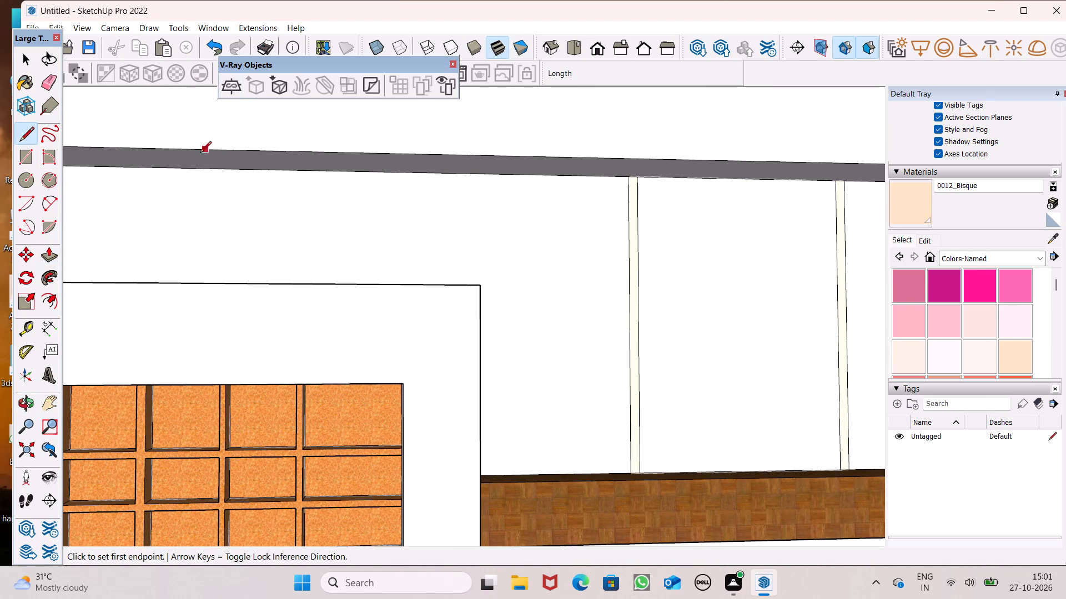
{"action": "scroll", "coordinate": [184, 166], "scroll_direction": "down", "scroll_amount": 5}
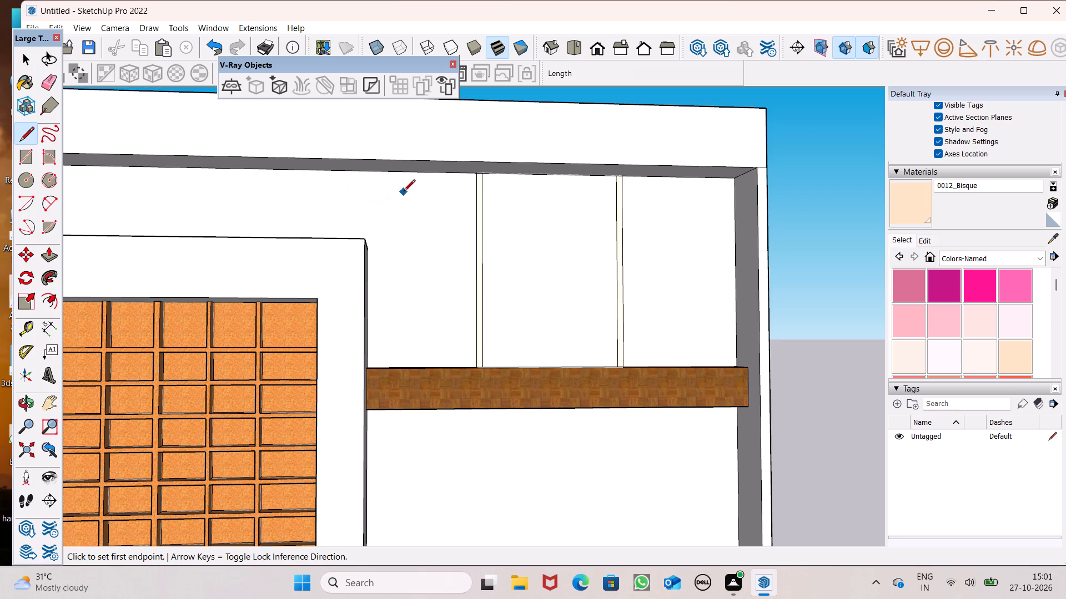
{"action": "scroll", "coordinate": [459, 231], "scroll_direction": "up", "scroll_amount": 6}
{"action": "scroll", "coordinate": [505, 117], "scroll_direction": "up", "scroll_amount": 5}
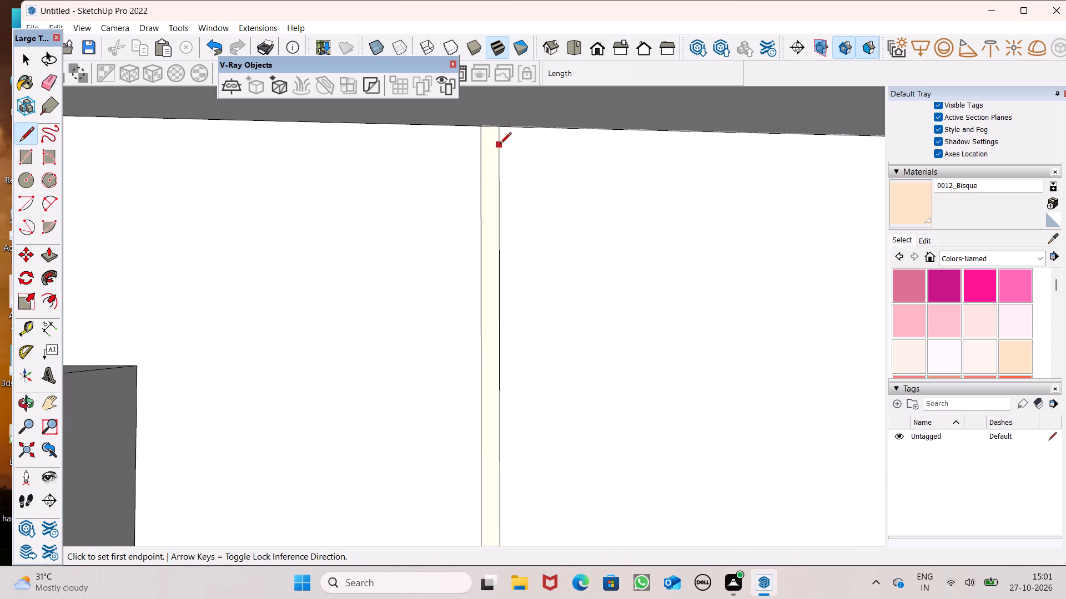
{"action": "left_click", "coordinate": [500, 145]}
{"action": "scroll", "coordinate": [548, 149], "scroll_direction": "down", "scroll_amount": 5}
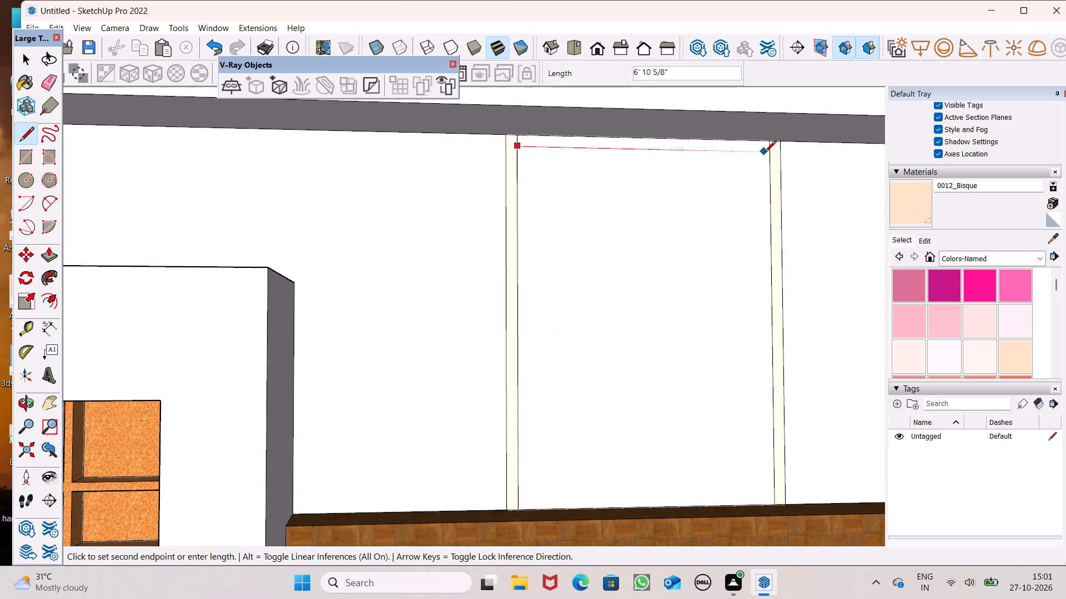
{"action": "left_click", "coordinate": [767, 153]}
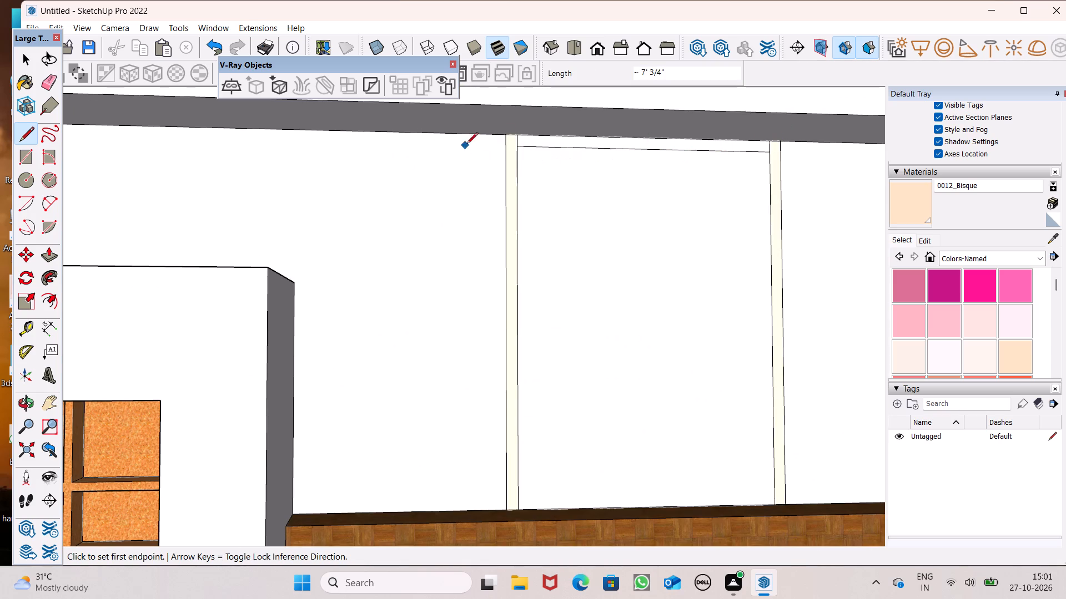
Paint the new top strip of the frame with 0012_Bisque.
{"action": "scroll", "coordinate": [536, 146], "scroll_direction": "up", "scroll_amount": 5}
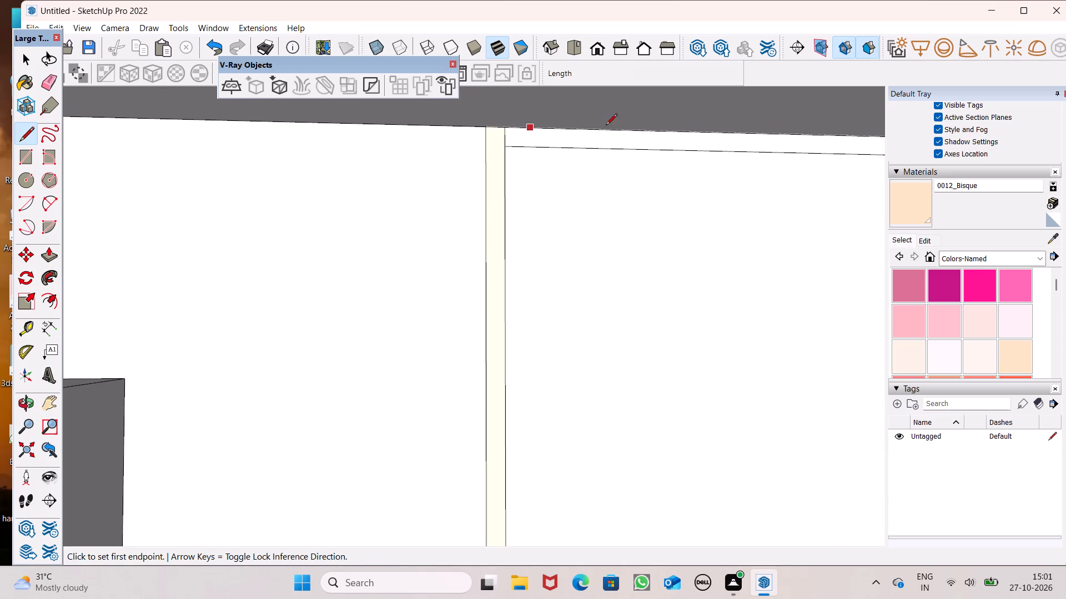
{"action": "left_click", "coordinate": [894, 194]}
{"action": "left_click", "coordinate": [761, 146]}
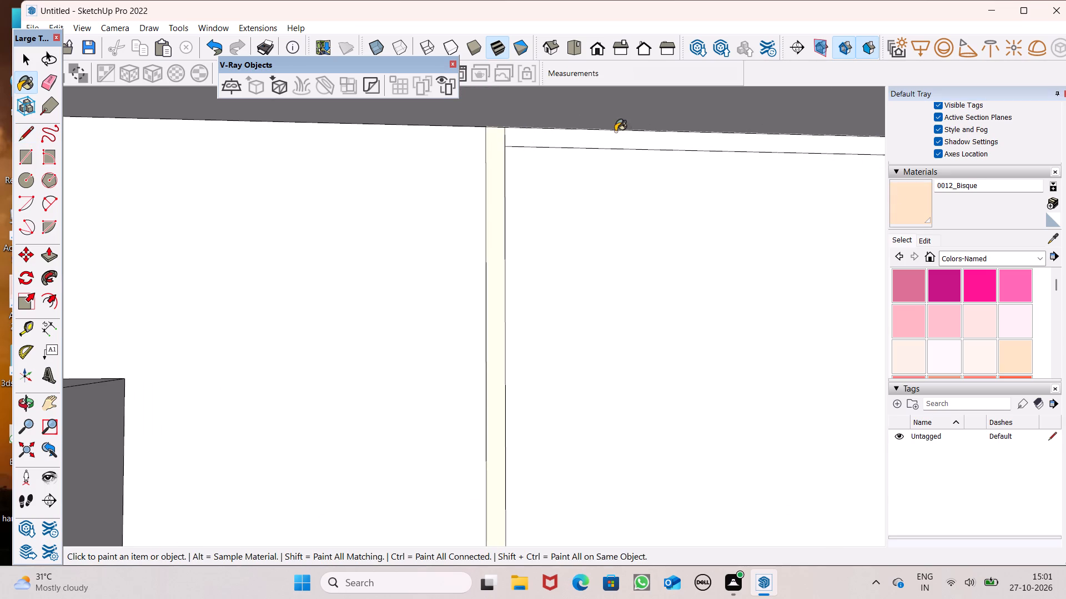
Erase the short dividing edges at both upper corners so the frame's top strip merges with its sides.
{"action": "left_click", "coordinate": [47, 85]}
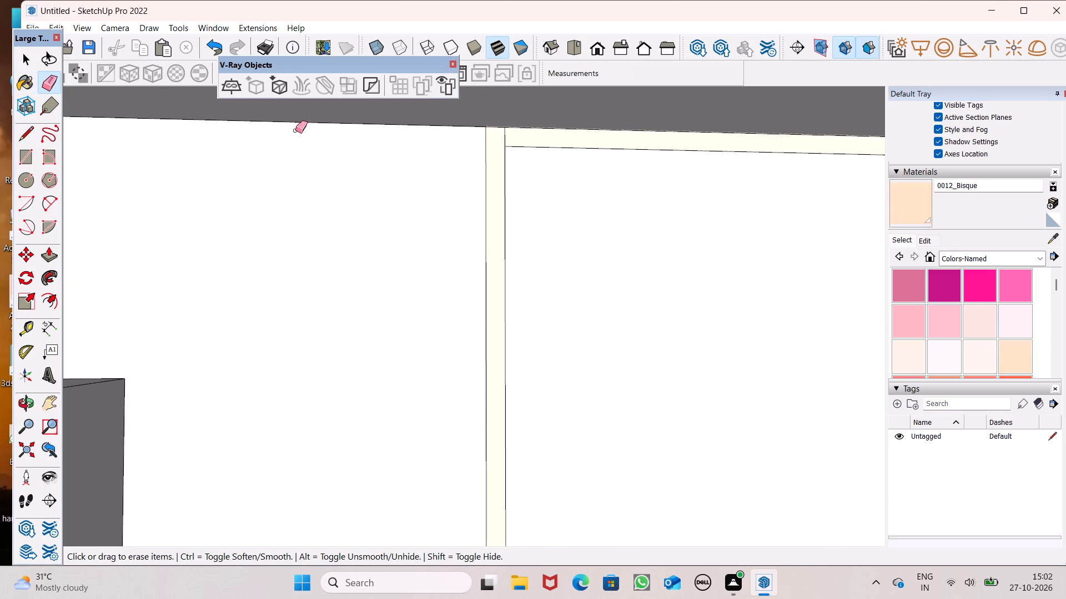
{"action": "scroll", "coordinate": [526, 156], "scroll_direction": "up", "scroll_amount": 5}
{"action": "left_click_drag", "start_coordinate": [499, 135], "coordinate": [485, 135]}
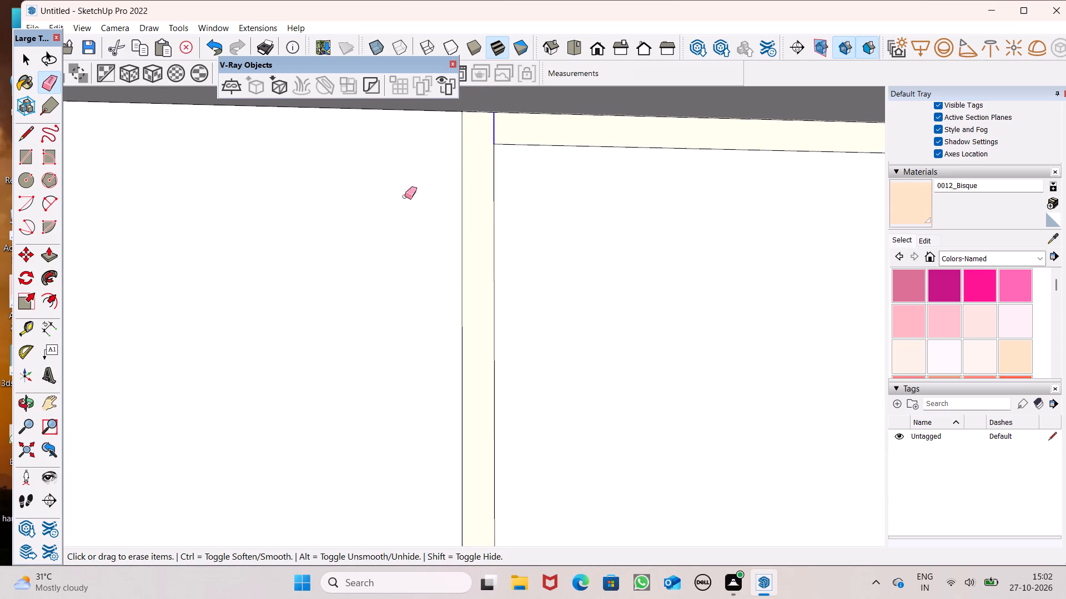
{"action": "scroll", "coordinate": [303, 256], "scroll_direction": "down", "scroll_amount": 6}
{"action": "scroll", "coordinate": [720, 197], "scroll_direction": "up", "scroll_amount": 6}
{"action": "left_click_drag", "start_coordinate": [863, 189], "coordinate": [864, 190]}
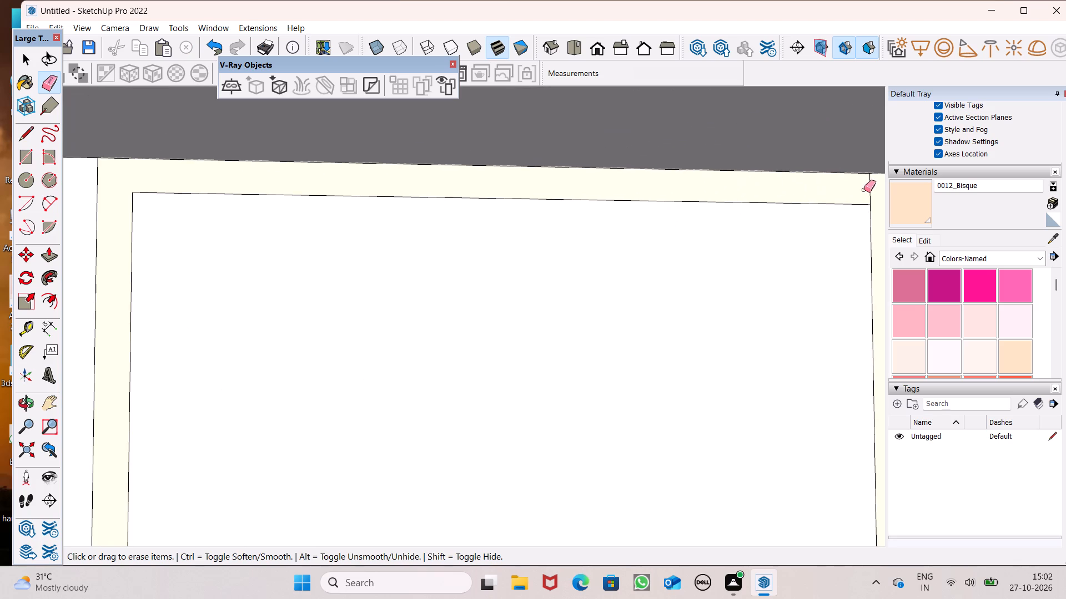
{"action": "left_click_drag", "start_coordinate": [864, 190], "coordinate": [878, 191]}
{"action": "scroll", "coordinate": [642, 177], "scroll_direction": "down", "scroll_amount": 6}
Push/Pull the bisque frame outward from the wall by about 1' 2 5/8", and again by about 1' 2 1/2".
{"action": "scroll", "coordinate": [594, 155], "scroll_direction": "down", "scroll_amount": 4}
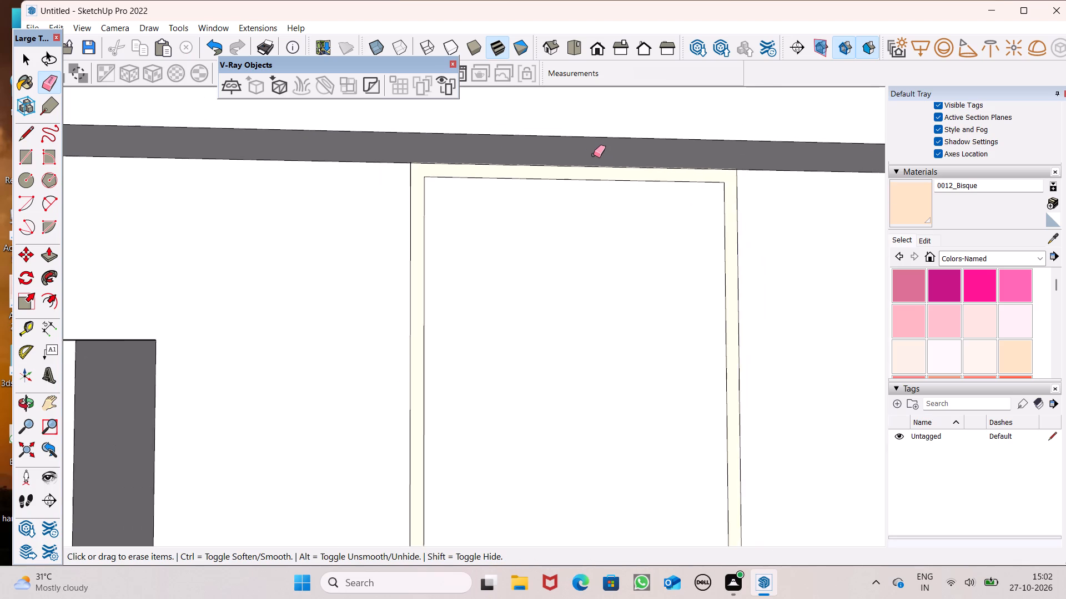
{"action": "scroll", "coordinate": [594, 155], "scroll_direction": "down", "scroll_amount": 2}
{"action": "scroll", "coordinate": [461, 207], "scroll_direction": "down", "scroll_amount": 3}
{"action": "middle_click_drag", "start_coordinate": [495, 255], "coordinate": [537, 344]}
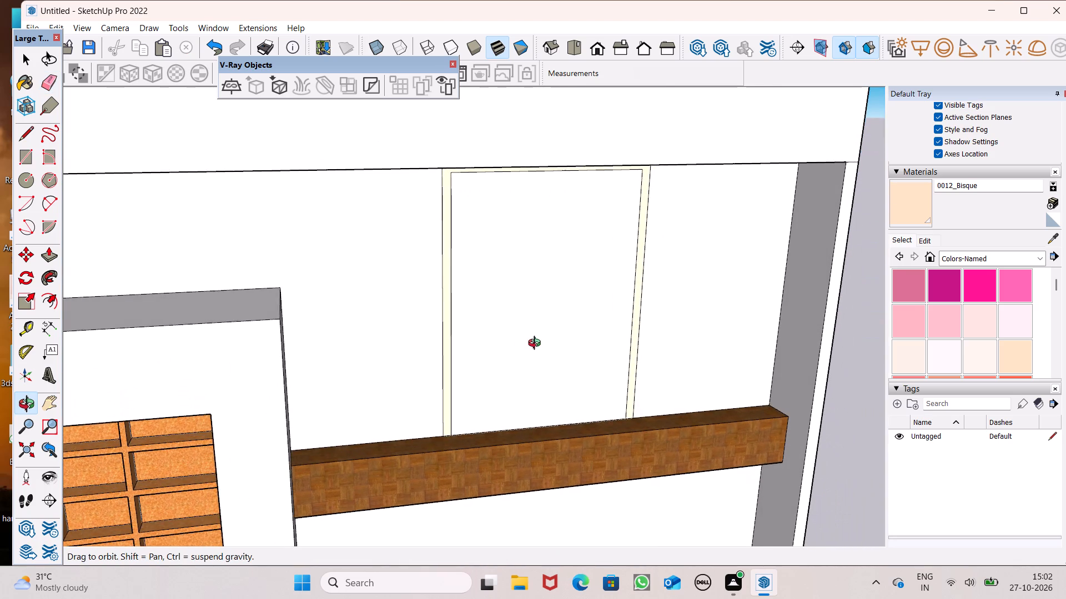
{"action": "middle_click_drag", "start_coordinate": [537, 344], "coordinate": [519, 260]}
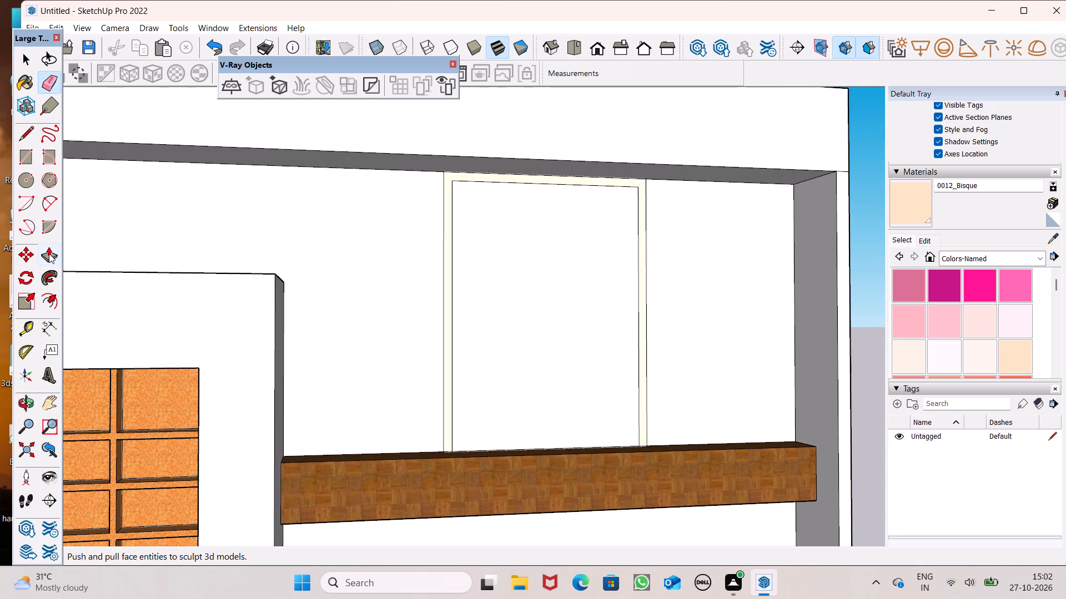
{"action": "left_click", "coordinate": [49, 252]}
{"action": "scroll", "coordinate": [435, 226], "scroll_direction": "down", "scroll_amount": 6}
{"action": "middle_click_drag", "start_coordinate": [480, 281], "coordinate": [536, 355]}
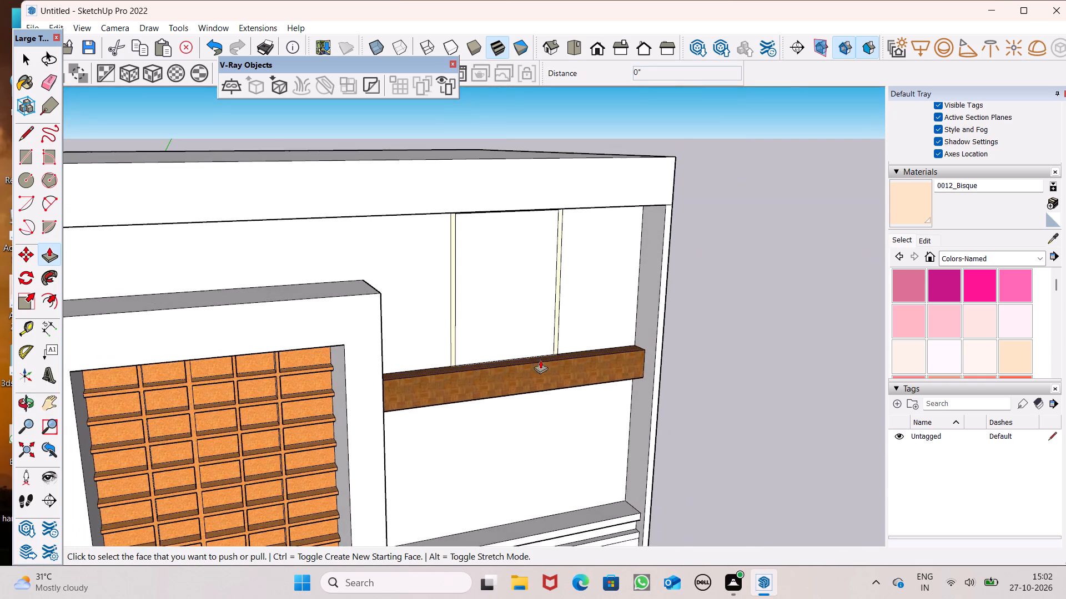
{"action": "scroll", "coordinate": [495, 360], "scroll_direction": "up", "scroll_amount": 5}
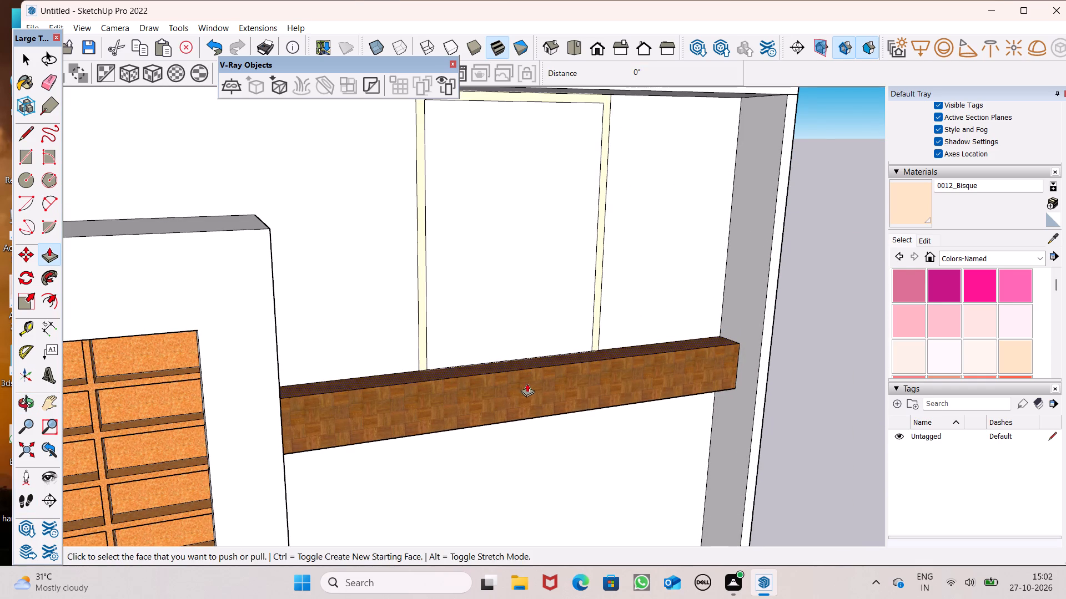
{"action": "left_click_drag", "start_coordinate": [423, 364], "coordinate": [423, 364]}
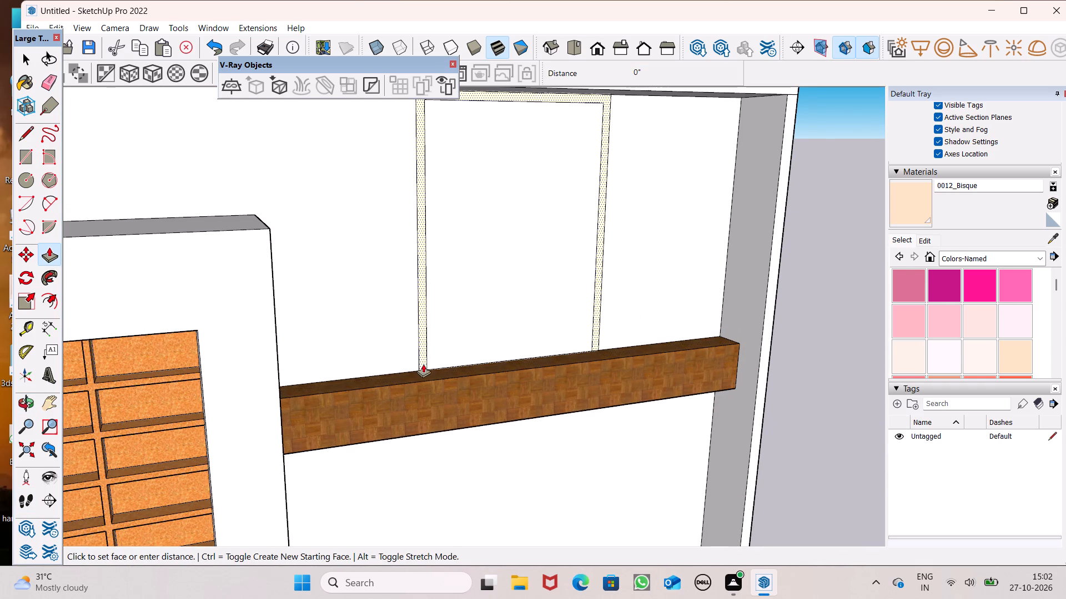
{"action": "left_click_drag", "start_coordinate": [423, 364], "coordinate": [434, 403]}
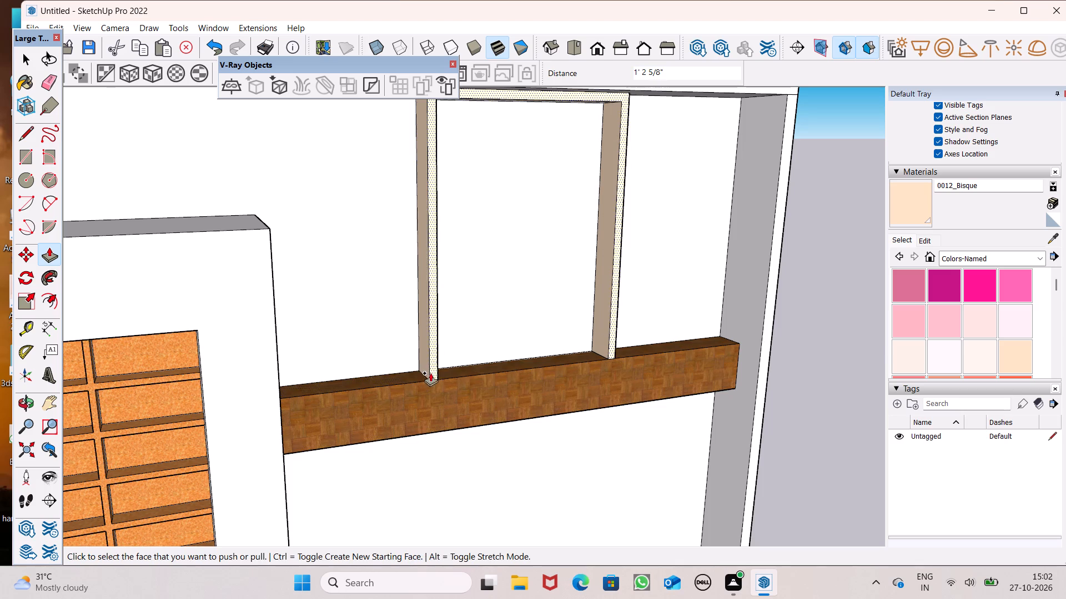
{"action": "left_click_drag", "start_coordinate": [430, 370], "coordinate": [438, 381]}
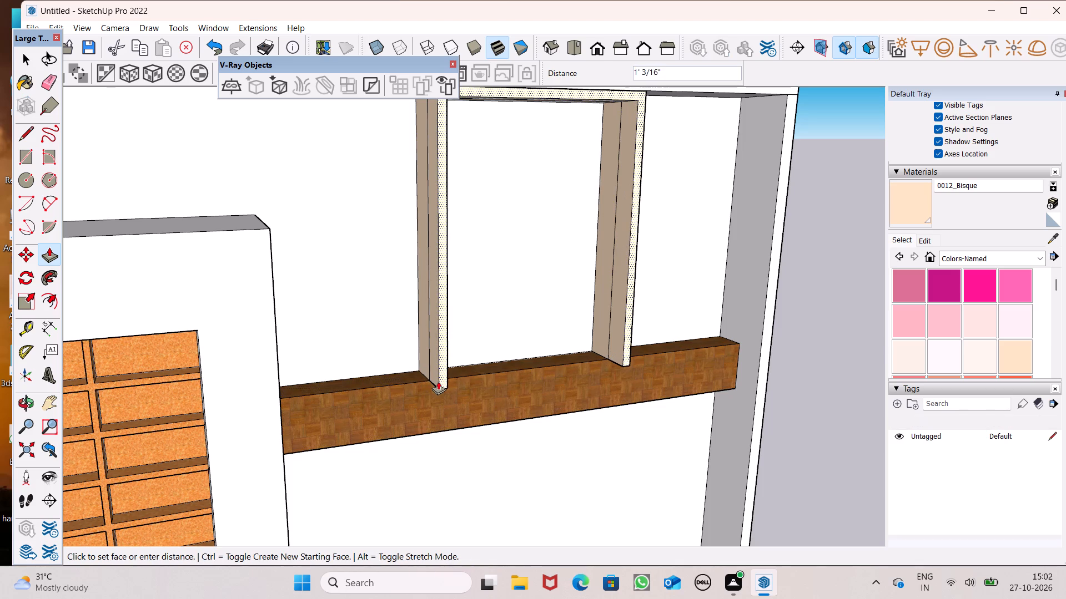
{"action": "left_click_drag", "start_coordinate": [438, 381], "coordinate": [439, 387]}
Push the wall face inside the bisque frame back 6".
{"action": "scroll", "coordinate": [425, 354], "scroll_direction": "down", "scroll_amount": 6}
{"action": "middle_click_drag", "start_coordinate": [468, 454], "coordinate": [423, 171]}
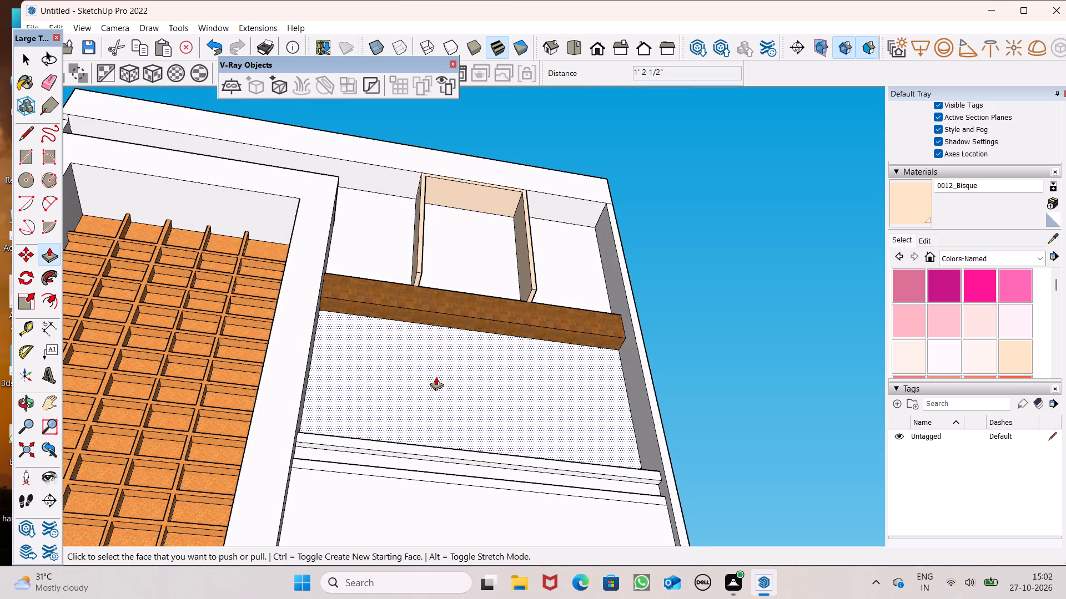
{"action": "middle_click_drag", "start_coordinate": [455, 374], "coordinate": [457, 434]}
{"action": "scroll", "coordinate": [420, 282], "scroll_direction": "up", "scroll_amount": 5}
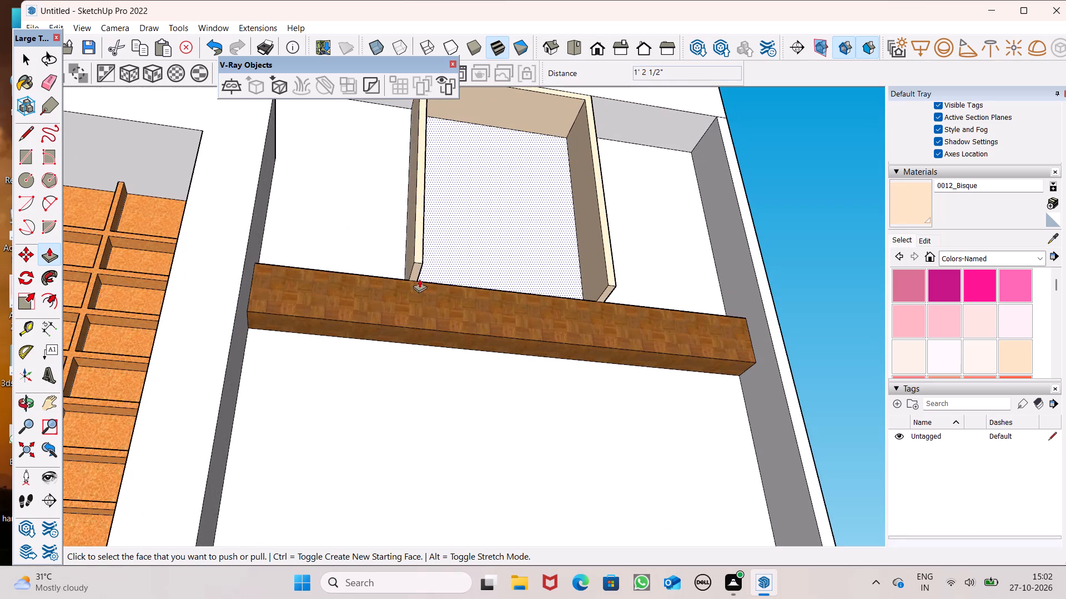
{"action": "left_click_drag", "start_coordinate": [455, 260], "coordinate": [467, 274]}
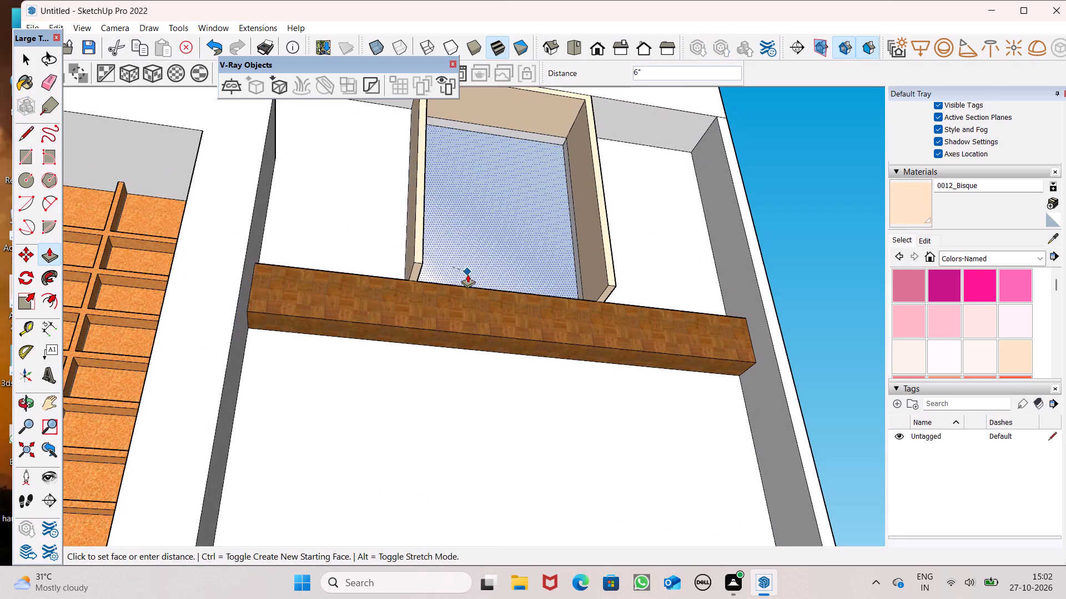
{"action": "left_click_drag", "start_coordinate": [467, 274], "coordinate": [535, 266]}
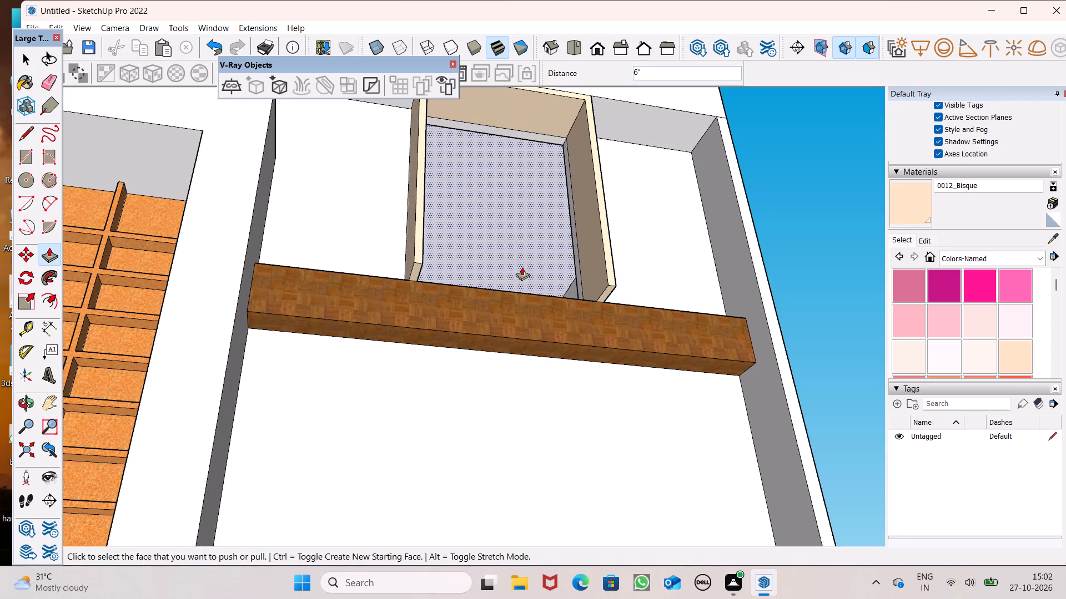
Undo the 6" recess and pull the wall face inside the bisque frame outward as a projecting panel.
{"action": "key", "text": "ctrl+z"}
{"action": "middle_click_drag", "start_coordinate": [524, 280], "coordinate": [592, 558]}
{"action": "scroll", "coordinate": [489, 357], "scroll_direction": "up", "scroll_amount": 6}
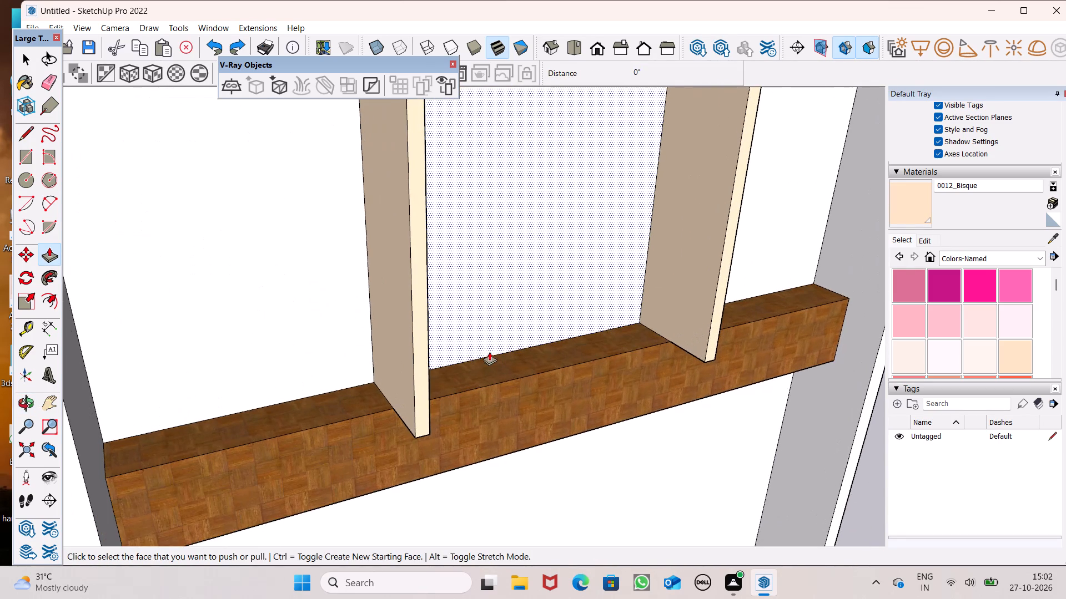
{"action": "left_click_drag", "start_coordinate": [462, 325], "coordinate": [477, 390]}
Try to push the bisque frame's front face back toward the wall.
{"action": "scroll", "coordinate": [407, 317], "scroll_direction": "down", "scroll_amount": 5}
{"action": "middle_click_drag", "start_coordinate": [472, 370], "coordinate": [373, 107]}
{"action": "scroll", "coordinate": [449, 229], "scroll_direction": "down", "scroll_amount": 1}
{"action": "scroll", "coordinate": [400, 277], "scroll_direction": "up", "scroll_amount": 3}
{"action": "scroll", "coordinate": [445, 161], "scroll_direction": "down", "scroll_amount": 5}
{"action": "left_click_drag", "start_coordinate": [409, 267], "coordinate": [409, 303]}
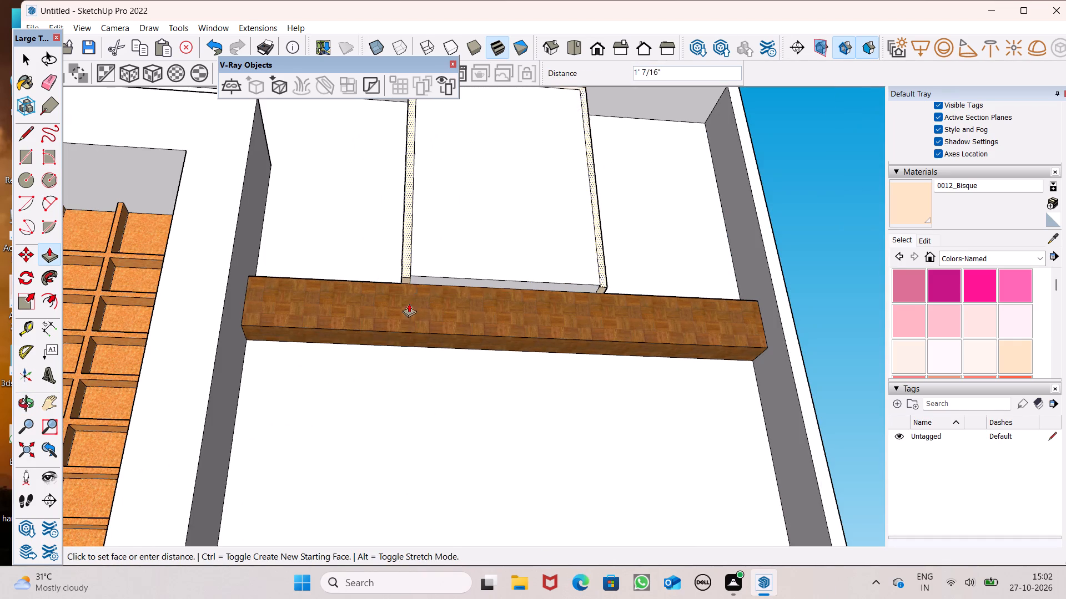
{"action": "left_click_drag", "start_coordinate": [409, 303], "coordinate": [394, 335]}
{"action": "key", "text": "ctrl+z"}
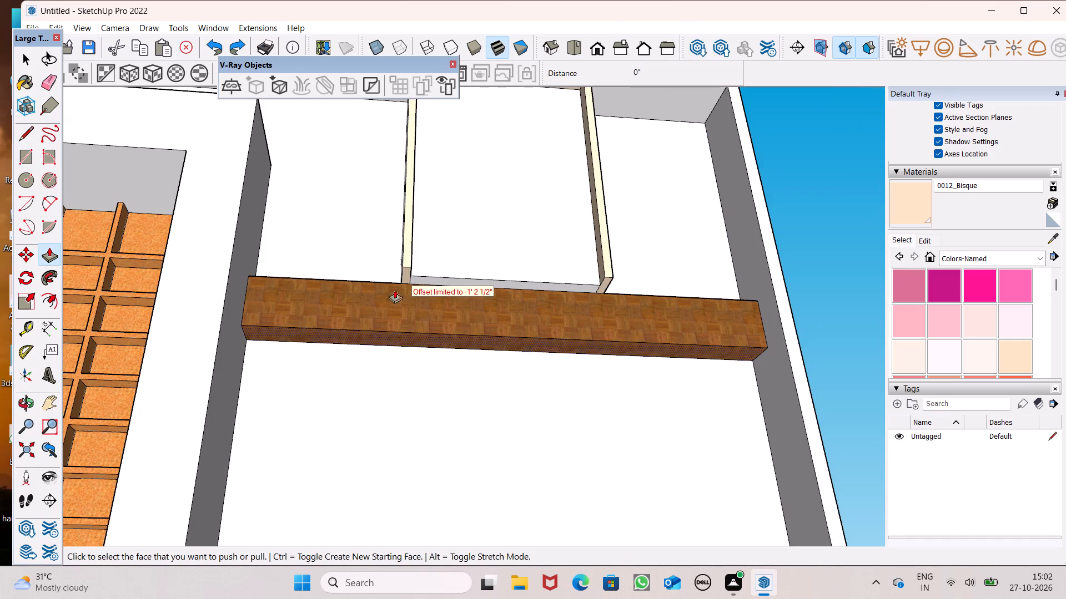
Extend the frame's left side downward 10' 5 13/16", its right side about 12' 3/4", and the enclosed panel 10' 5 13/16".
{"action": "left_click_drag", "start_coordinate": [404, 273], "coordinate": [386, 556]}
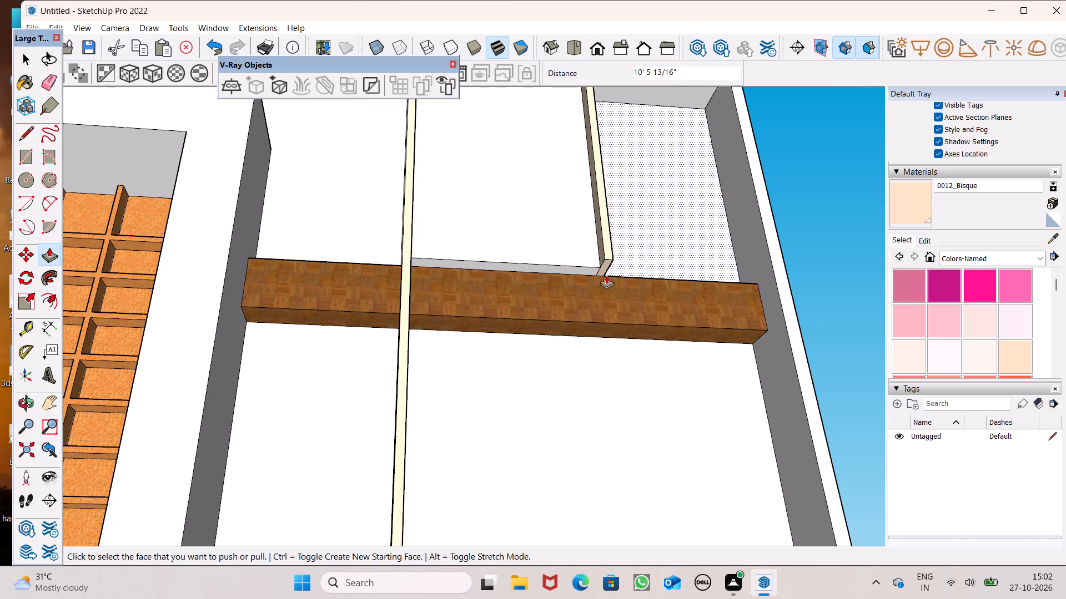
{"action": "left_click_drag", "start_coordinate": [606, 267], "coordinate": [600, 582]}
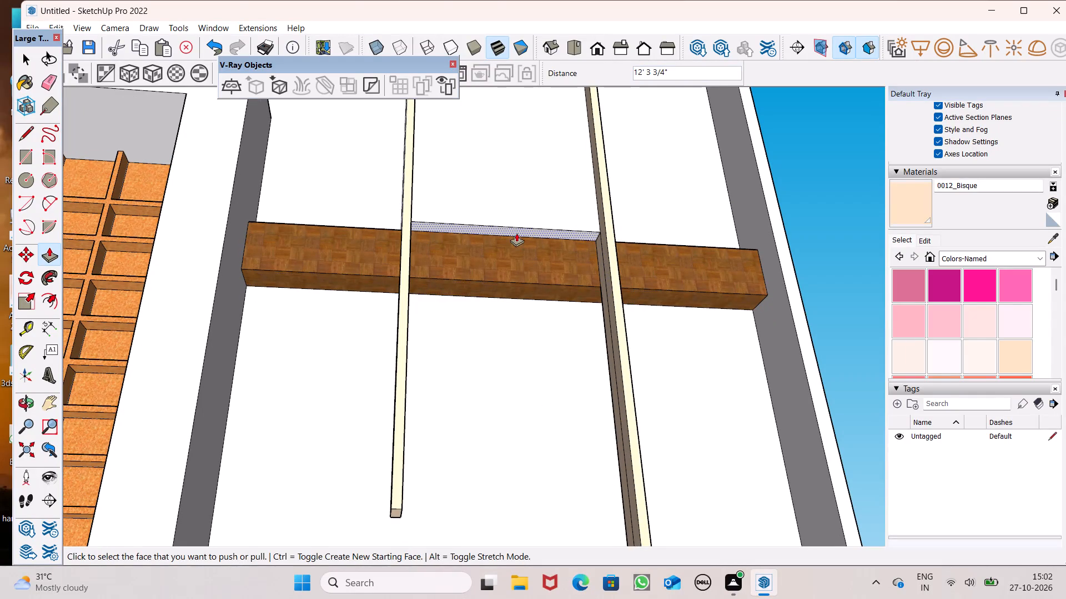
{"action": "left_click_drag", "start_coordinate": [516, 233], "coordinate": [526, 537]}
Push the bisque frame's front face back toward the enclosed panel where the right side meets the ledge.
{"action": "scroll", "coordinate": [526, 248], "scroll_direction": "down", "scroll_amount": 8}
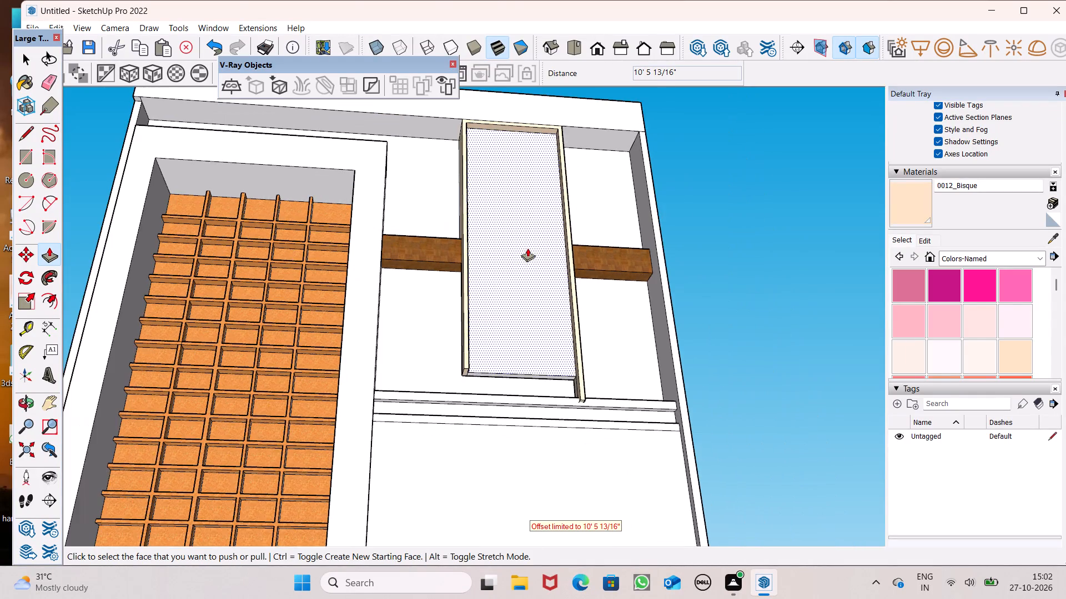
{"action": "scroll", "coordinate": [501, 378], "scroll_direction": "up", "scroll_amount": 6}
{"action": "middle_click_drag", "start_coordinate": [589, 387], "coordinate": [592, 415]}
{"action": "scroll", "coordinate": [640, 396], "scroll_direction": "up", "scroll_amount": 4}
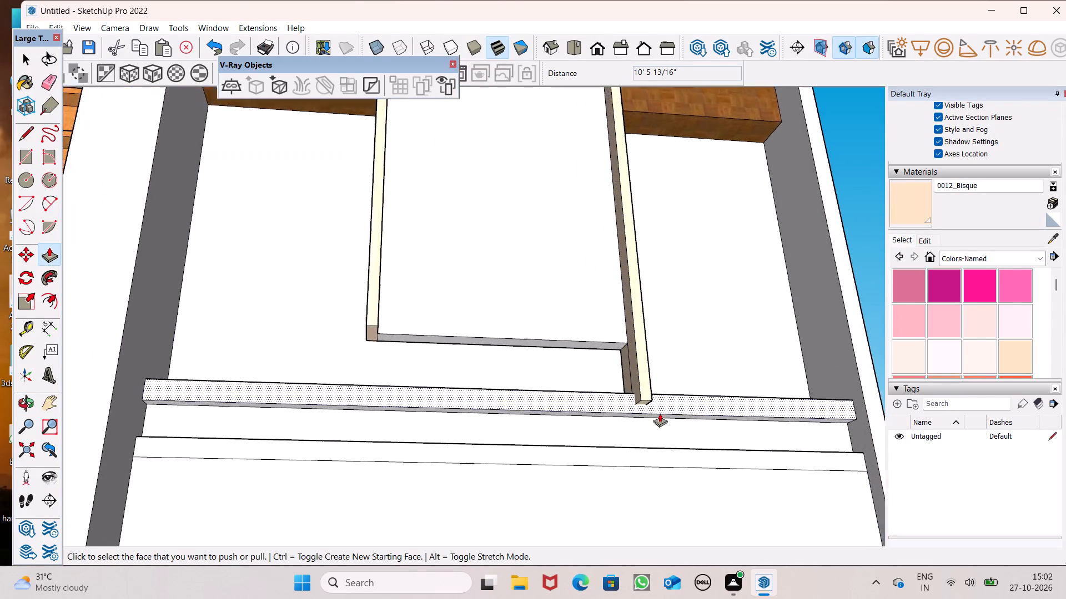
{"action": "scroll", "coordinate": [660, 413], "scroll_direction": "up", "scroll_amount": 7}
{"action": "left_click_drag", "start_coordinate": [604, 379], "coordinate": [572, 361]}
{"action": "middle_click_drag", "start_coordinate": [648, 361], "coordinate": [676, 460]}
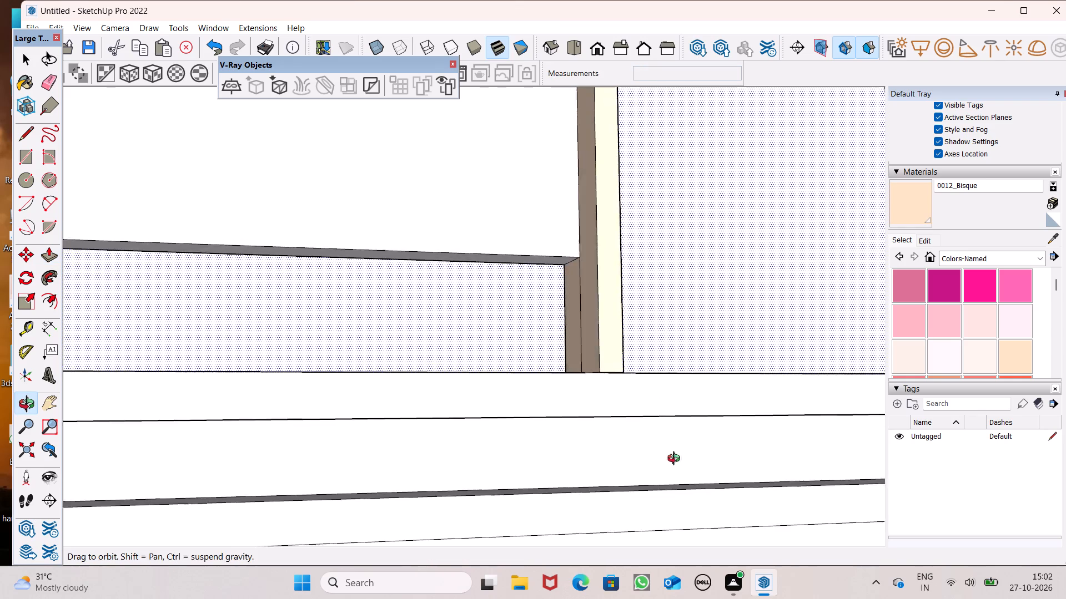
{"action": "middle_click_drag", "start_coordinate": [676, 460], "coordinate": [697, 531]}
{"action": "scroll", "coordinate": [697, 531], "scroll_direction": "up", "scroll_amount": 1}
{"action": "scroll", "coordinate": [604, 309], "scroll_direction": "down", "scroll_amount": 4}
{"action": "left_click_drag", "start_coordinate": [602, 341], "coordinate": [587, 340]}
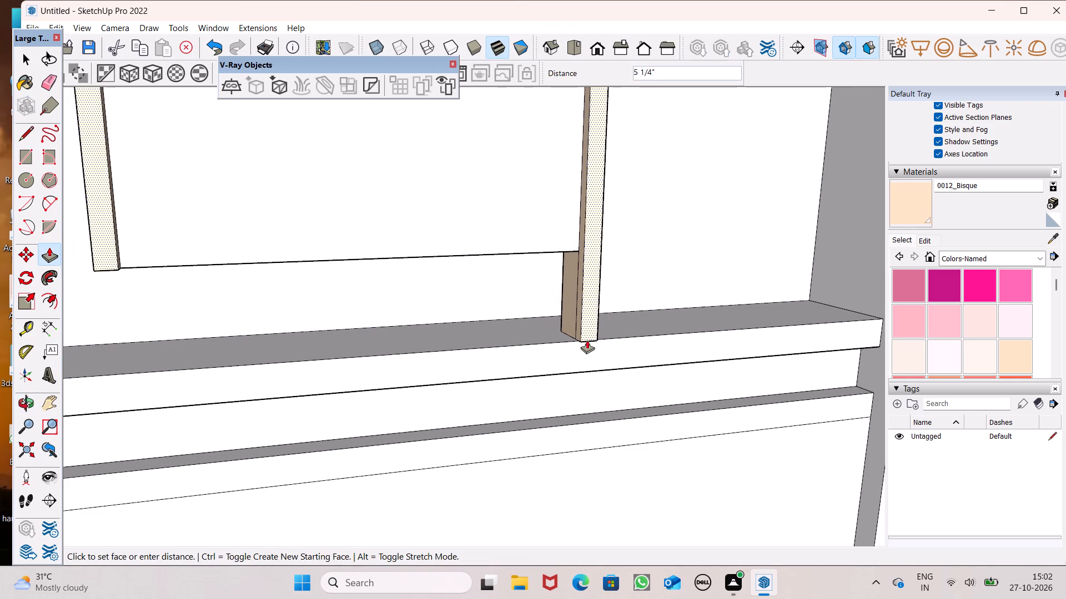
{"action": "left_click_drag", "start_coordinate": [587, 340], "coordinate": [579, 342]}
Extend the lower end of the frame's left side down 1' 6 3/16" to the white ledge.
{"action": "middle_click_drag", "start_coordinate": [122, 276], "coordinate": [133, 139]}
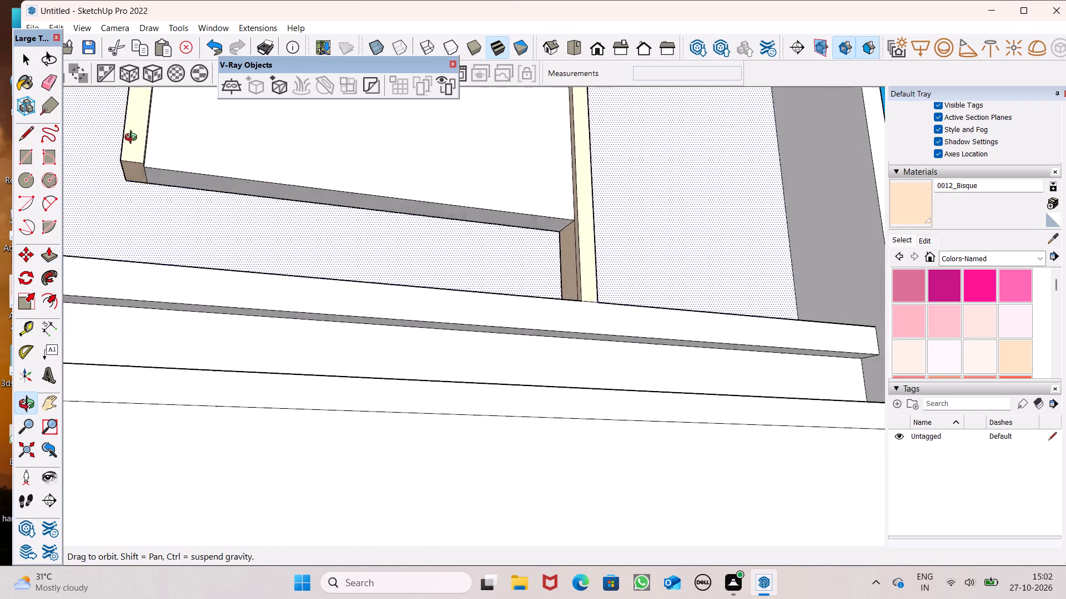
{"action": "middle_click_drag", "start_coordinate": [133, 139], "coordinate": [136, 131]}
{"action": "left_click_drag", "start_coordinate": [140, 164], "coordinate": [143, 245]}
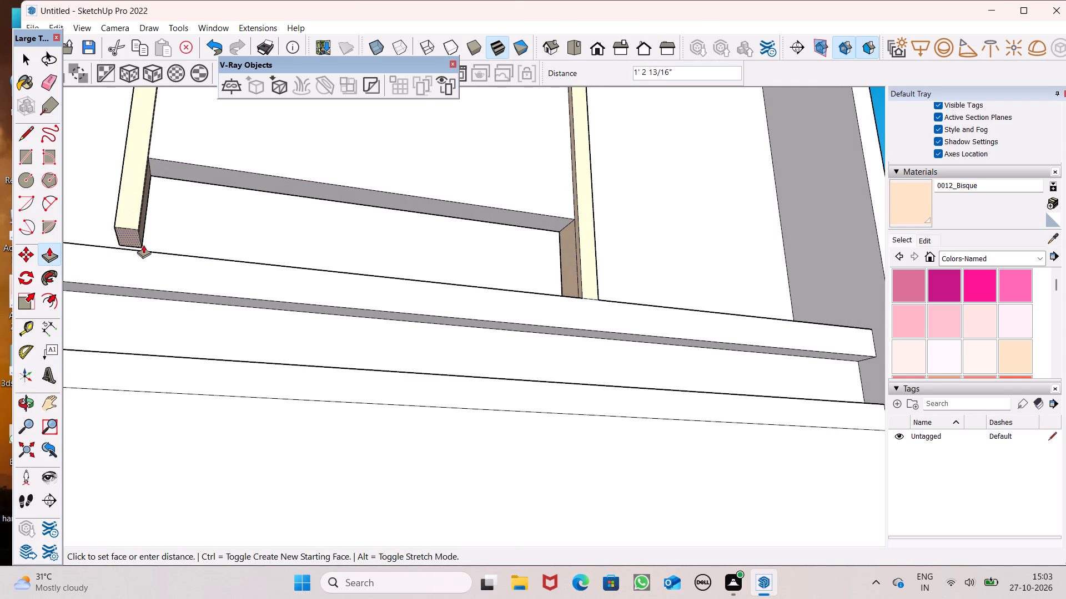
{"action": "left_click_drag", "start_coordinate": [143, 245], "coordinate": [144, 253]}
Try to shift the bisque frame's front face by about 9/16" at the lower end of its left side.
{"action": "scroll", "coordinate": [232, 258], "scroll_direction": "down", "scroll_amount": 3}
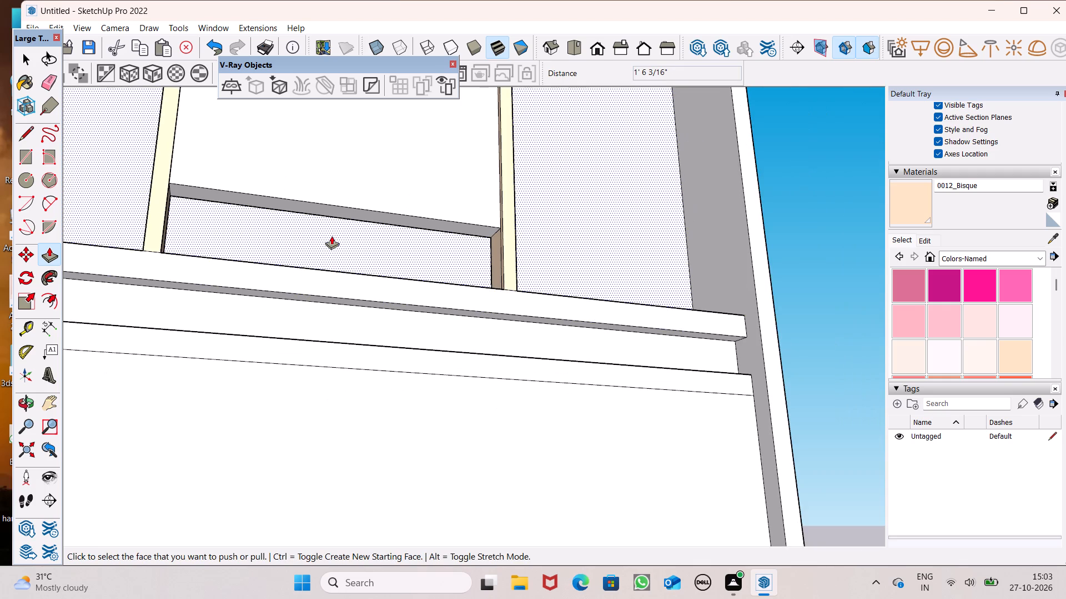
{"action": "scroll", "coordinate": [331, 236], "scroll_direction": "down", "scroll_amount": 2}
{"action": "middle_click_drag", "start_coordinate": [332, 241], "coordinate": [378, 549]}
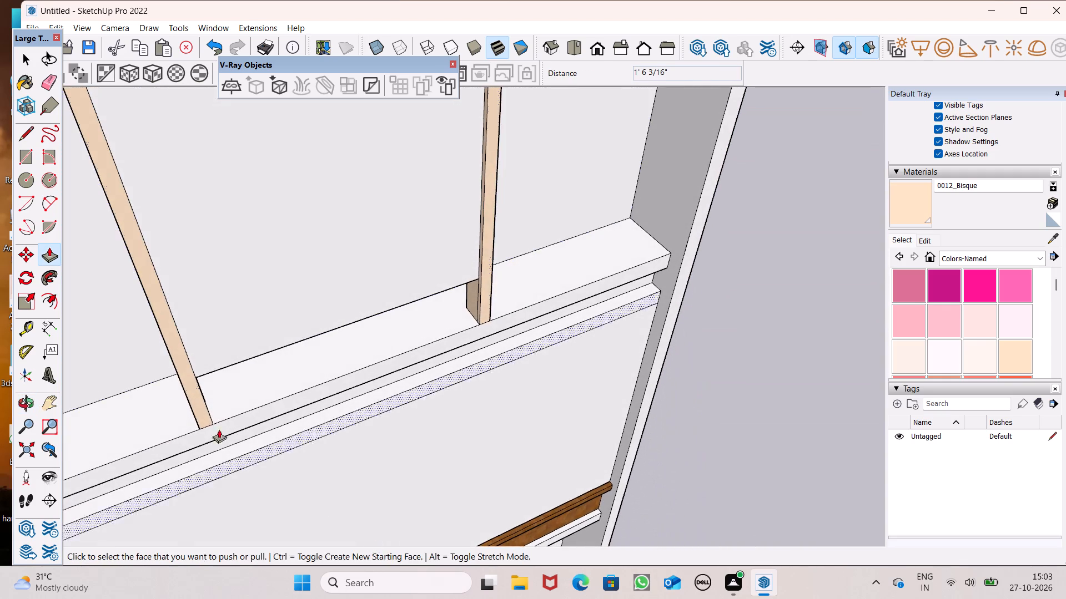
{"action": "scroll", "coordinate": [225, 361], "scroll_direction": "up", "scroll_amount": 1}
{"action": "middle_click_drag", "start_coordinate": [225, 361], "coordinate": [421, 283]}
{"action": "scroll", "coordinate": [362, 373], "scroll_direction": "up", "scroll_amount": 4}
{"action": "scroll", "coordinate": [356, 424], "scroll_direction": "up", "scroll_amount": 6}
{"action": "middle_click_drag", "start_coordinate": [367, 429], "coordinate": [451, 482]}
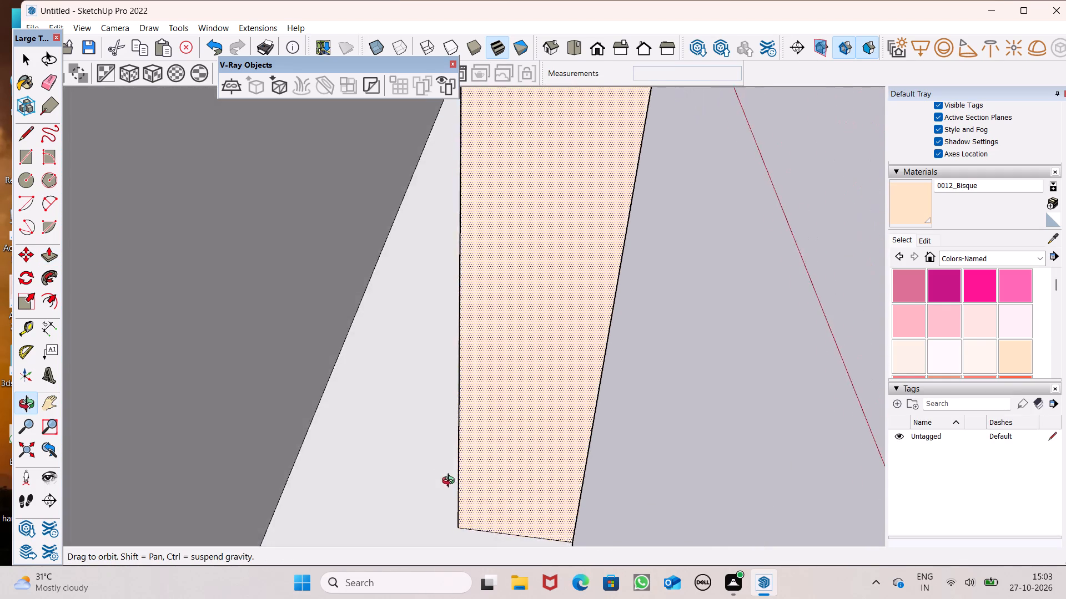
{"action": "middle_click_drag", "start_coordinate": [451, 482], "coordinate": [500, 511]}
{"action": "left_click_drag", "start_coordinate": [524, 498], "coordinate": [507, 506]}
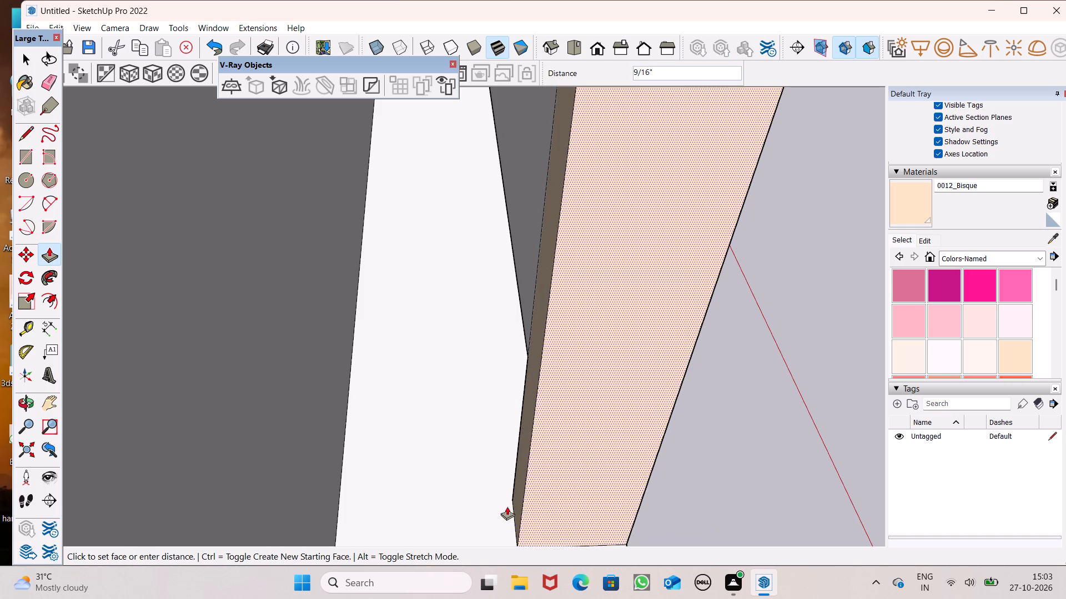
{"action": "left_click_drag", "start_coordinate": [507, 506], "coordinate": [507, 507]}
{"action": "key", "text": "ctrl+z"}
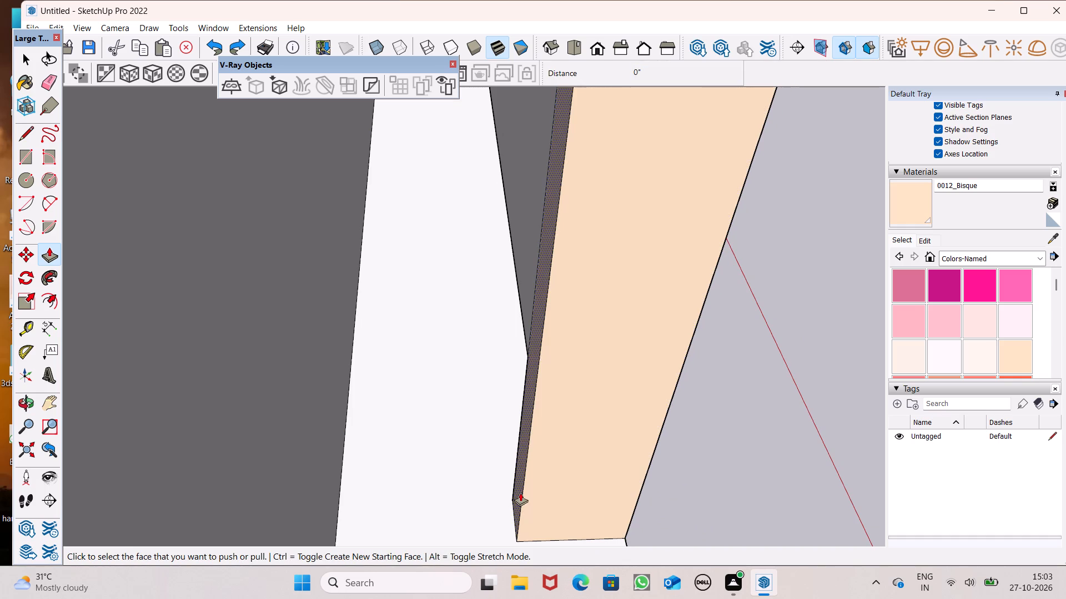
Push the bisque frame's front face back 1 9/16" so it sits flush with the enclosed panel.
{"action": "left_click_drag", "start_coordinate": [518, 494], "coordinate": [434, 525]}
{"action": "scroll", "coordinate": [455, 503], "scroll_direction": "down", "scroll_amount": 5}
{"action": "middle_click_drag", "start_coordinate": [502, 479], "coordinate": [88, 412]}
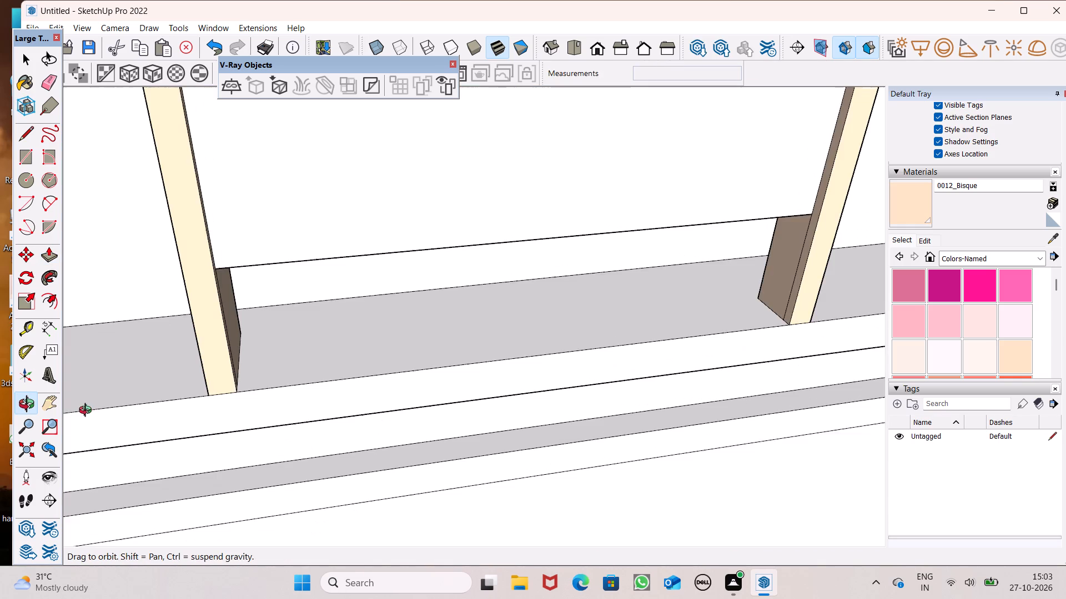
{"action": "middle_click_drag", "start_coordinate": [88, 412], "coordinate": [87, 413]}
{"action": "left_click_drag", "start_coordinate": [219, 370], "coordinate": [218, 332]}
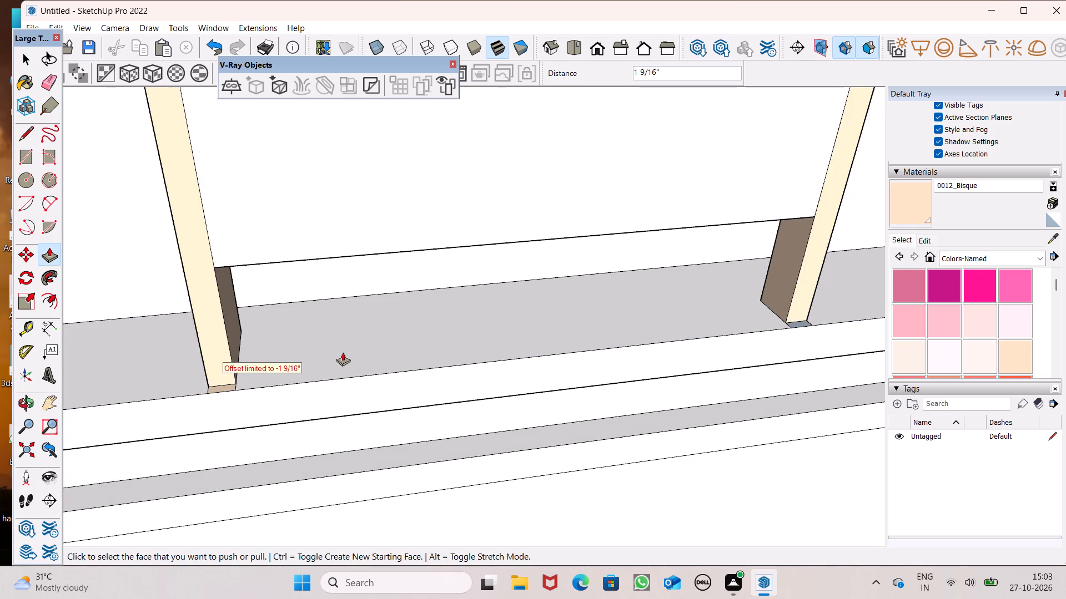
Extend the bottom face of the enclosed panel down 1' 6 3/16" to the ledge between the frame sides.
{"action": "scroll", "coordinate": [283, 324], "scroll_direction": "down", "scroll_amount": 4}
{"action": "scroll", "coordinate": [672, 273], "scroll_direction": "up", "scroll_amount": 4}
{"action": "scroll", "coordinate": [672, 272], "scroll_direction": "down", "scroll_amount": 5}
{"action": "middle_click_drag", "start_coordinate": [420, 271], "coordinate": [418, 268]}
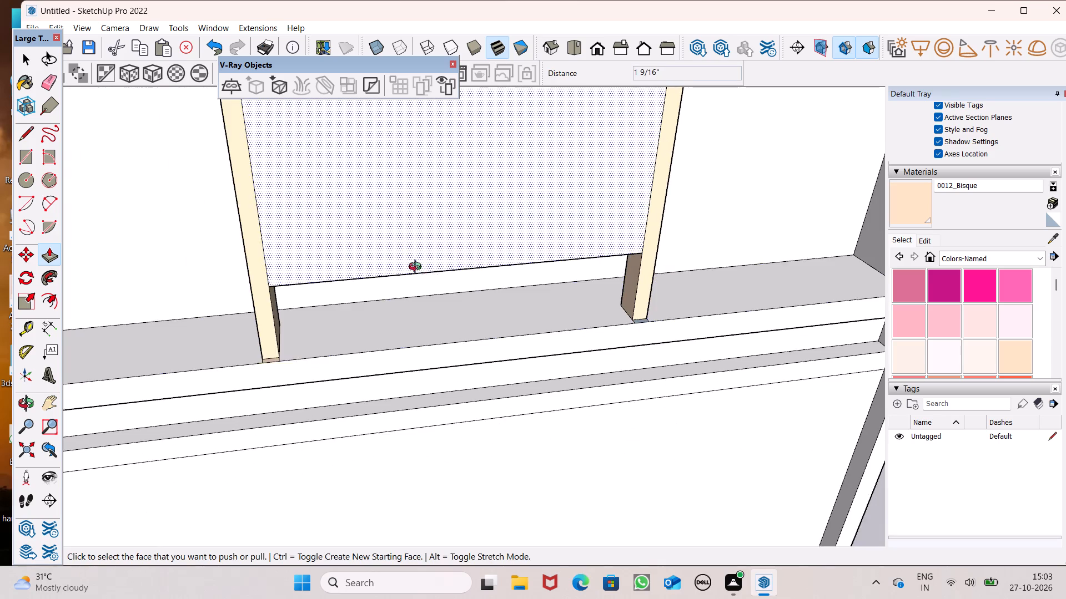
{"action": "middle_click_drag", "start_coordinate": [418, 268], "coordinate": [338, 0]}
{"action": "left_click_drag", "start_coordinate": [323, 214], "coordinate": [323, 268]}
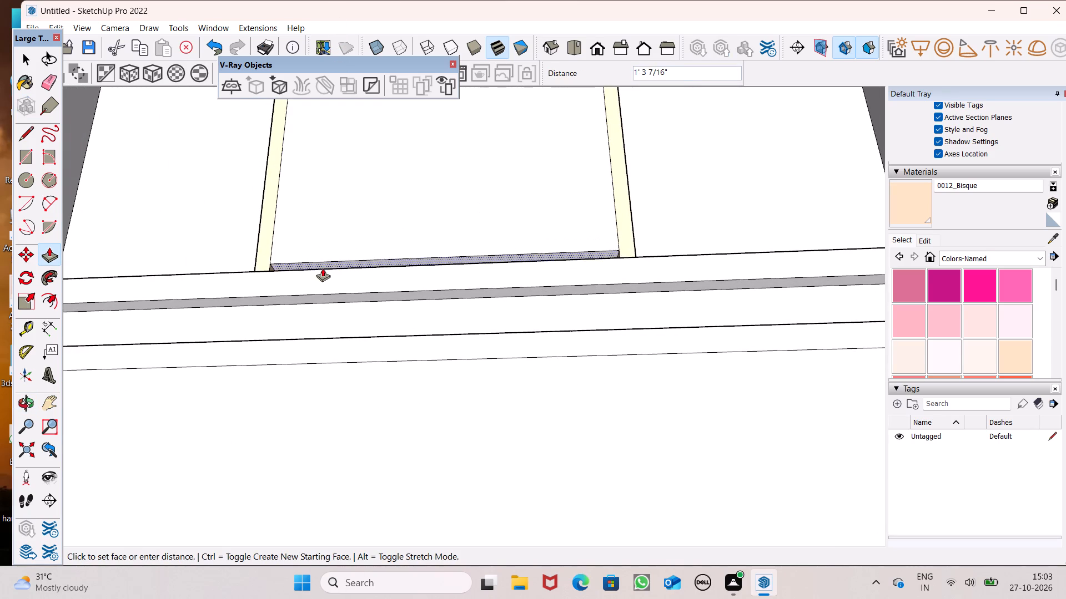
{"action": "left_click_drag", "start_coordinate": [323, 268], "coordinate": [321, 285]}
Paint the tall panel inside the bisque frame with Carrera Marble from the Stone materials.
{"action": "scroll", "coordinate": [375, 235], "scroll_direction": "down", "scroll_amount": 7}
{"action": "scroll", "coordinate": [441, 293], "scroll_direction": "down", "scroll_amount": 15}
{"action": "middle_click_drag", "start_coordinate": [501, 368], "coordinate": [526, 598]}
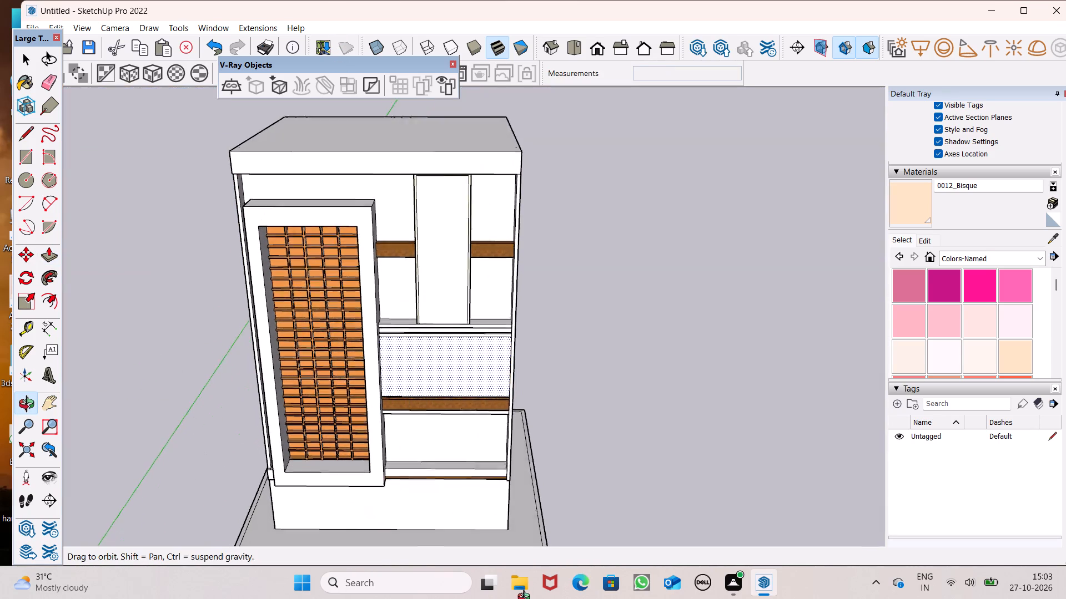
{"action": "middle_click_drag", "start_coordinate": [526, 598], "coordinate": [529, 598]}
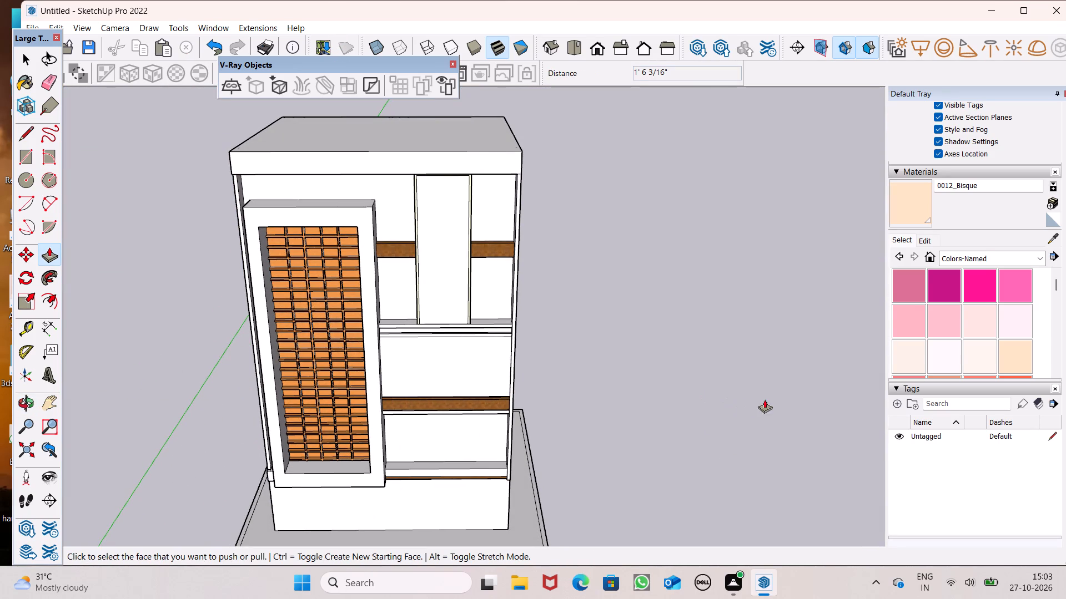
{"action": "left_click", "coordinate": [1021, 258]}
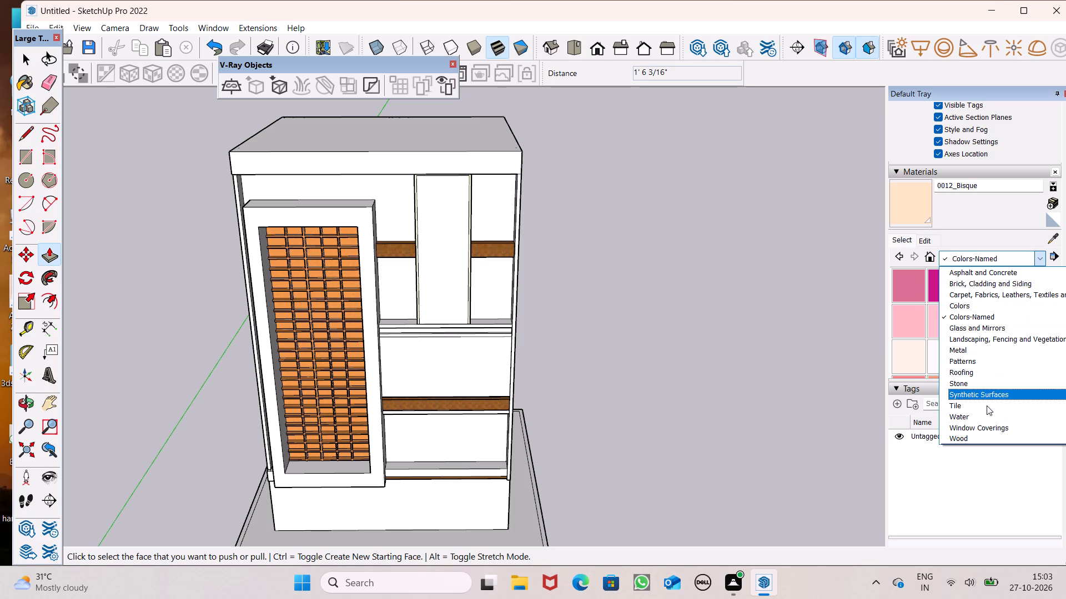
{"action": "left_click", "coordinate": [974, 383]}
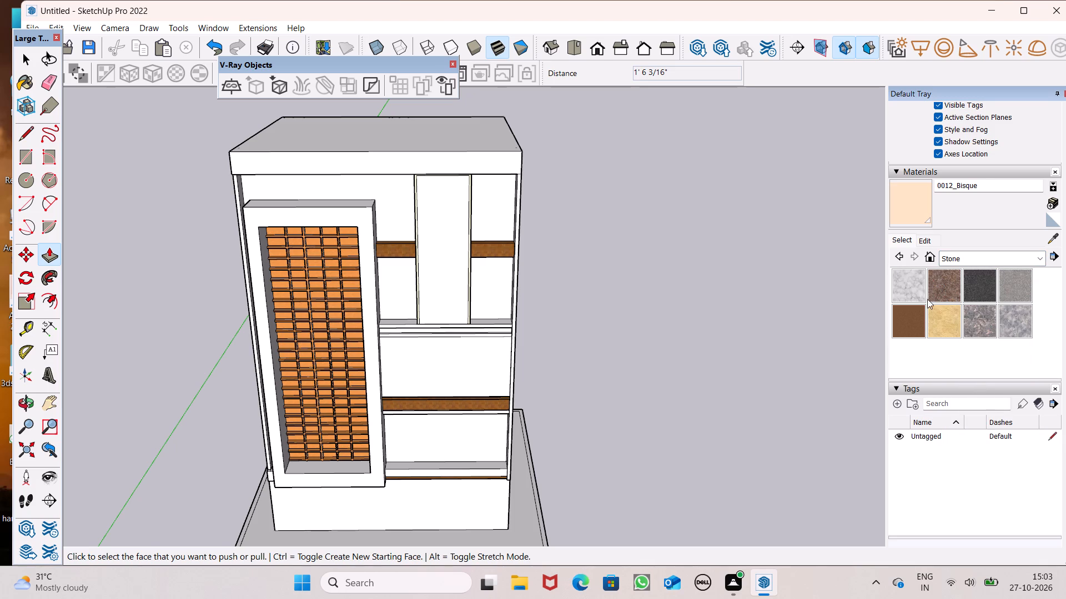
{"action": "left_click", "coordinate": [899, 276]}
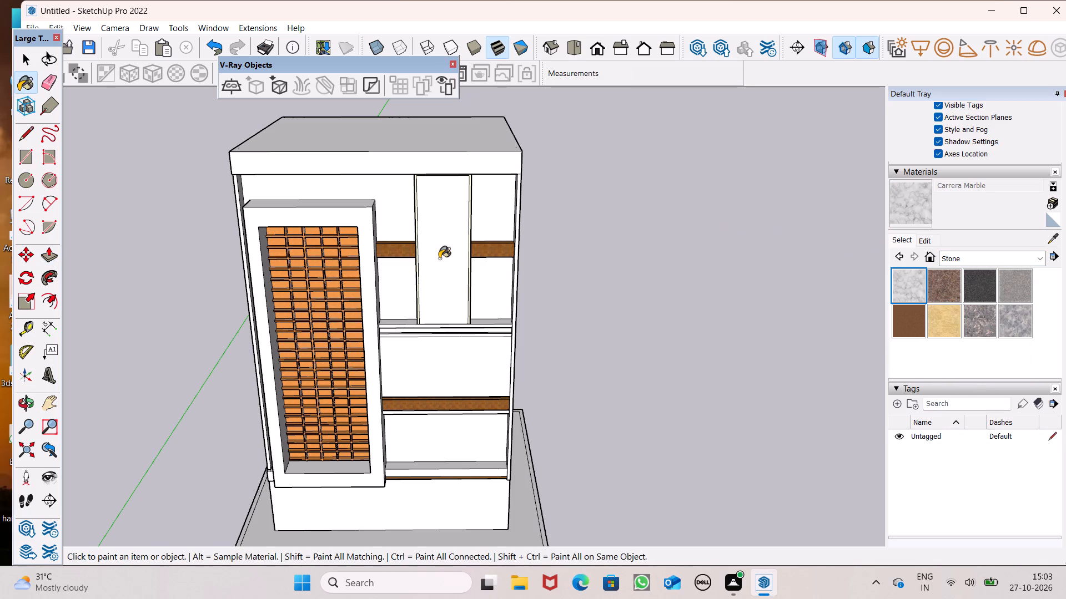
{"action": "left_click", "coordinate": [439, 258]}
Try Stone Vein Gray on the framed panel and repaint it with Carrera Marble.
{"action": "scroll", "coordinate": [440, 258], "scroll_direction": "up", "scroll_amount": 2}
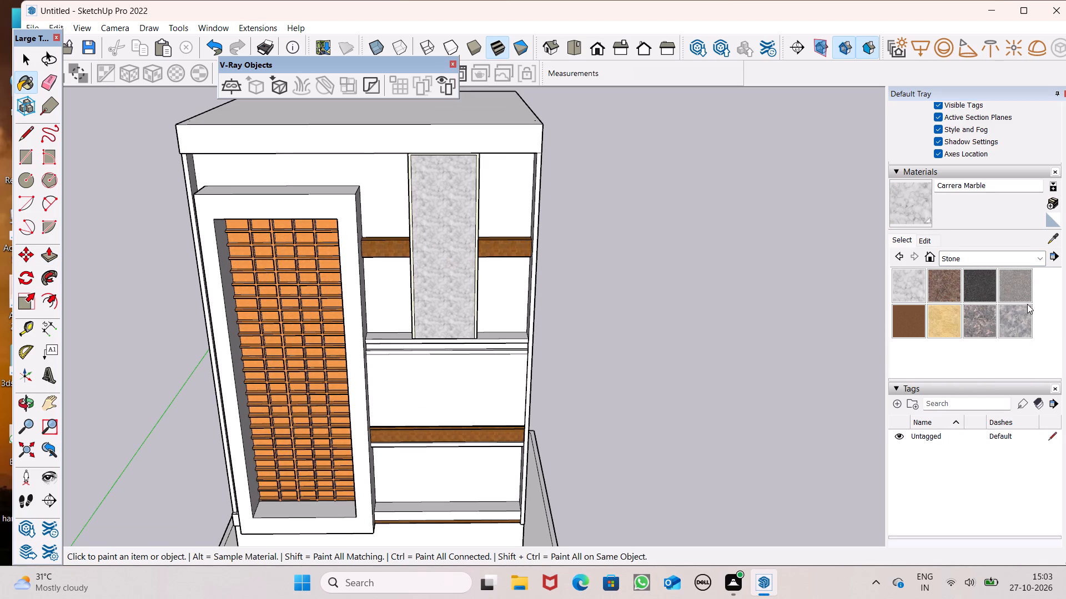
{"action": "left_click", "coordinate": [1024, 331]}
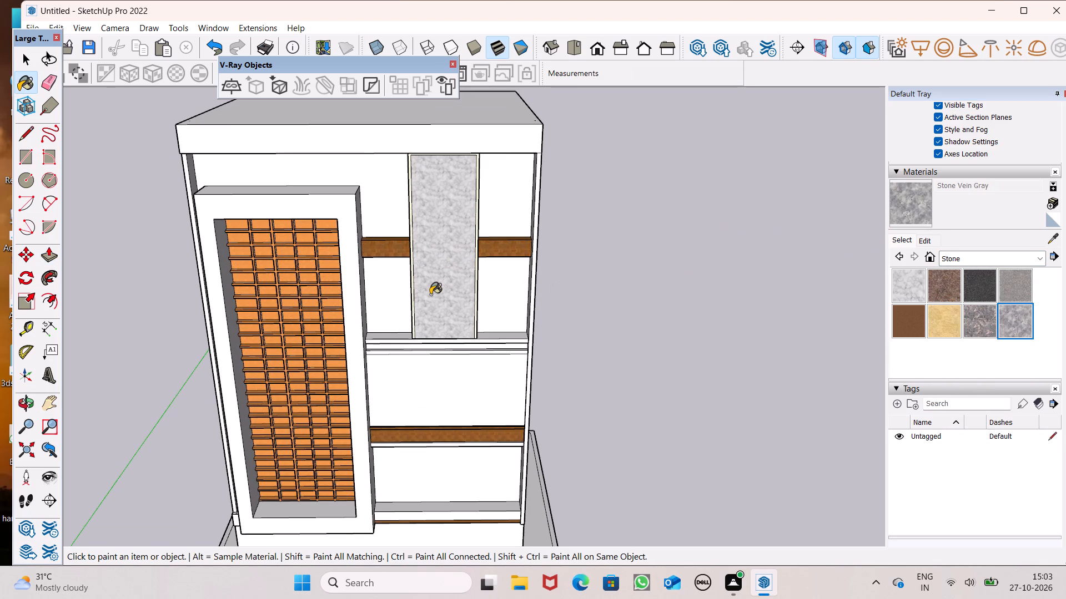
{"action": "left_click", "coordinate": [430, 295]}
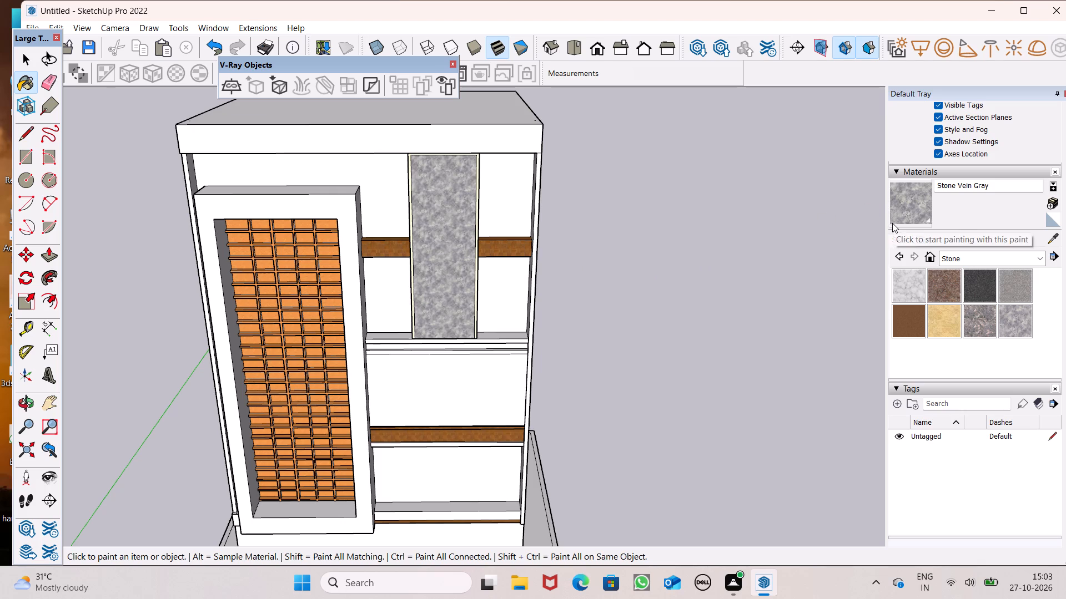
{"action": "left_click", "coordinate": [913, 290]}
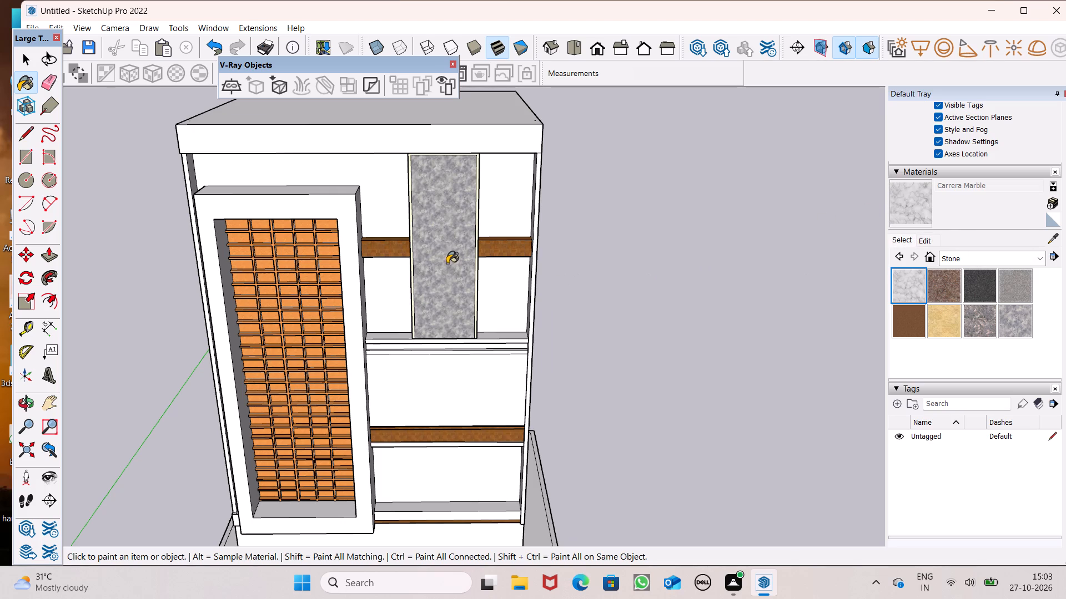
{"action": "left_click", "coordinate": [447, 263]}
Set the Carrera Marble texture width to 7' with its proportions kept.
{"action": "left_click", "coordinate": [928, 238]}
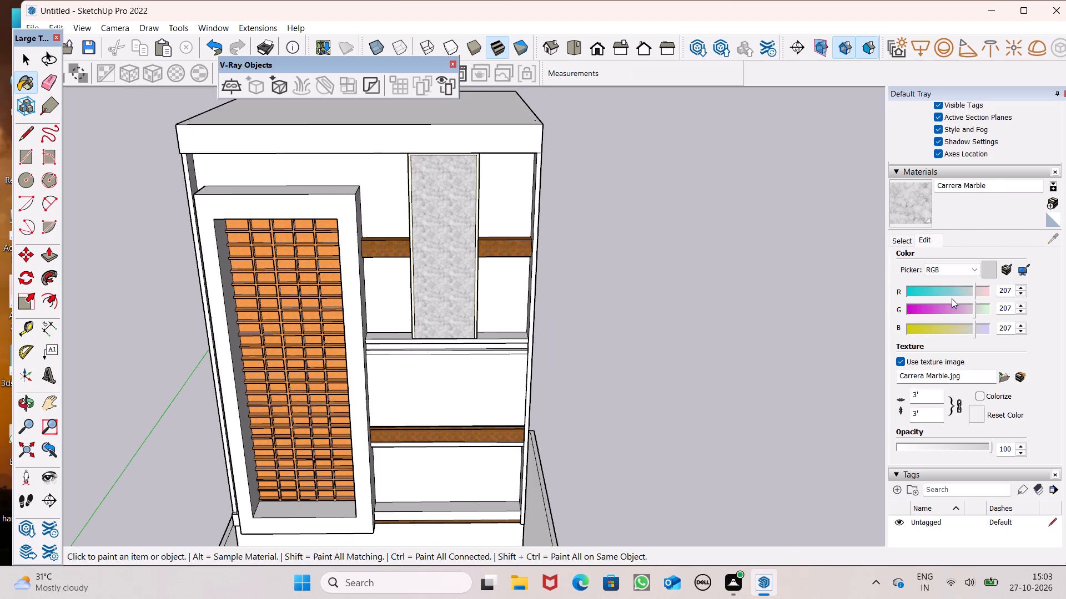
{"action": "left_click", "coordinate": [922, 397]}
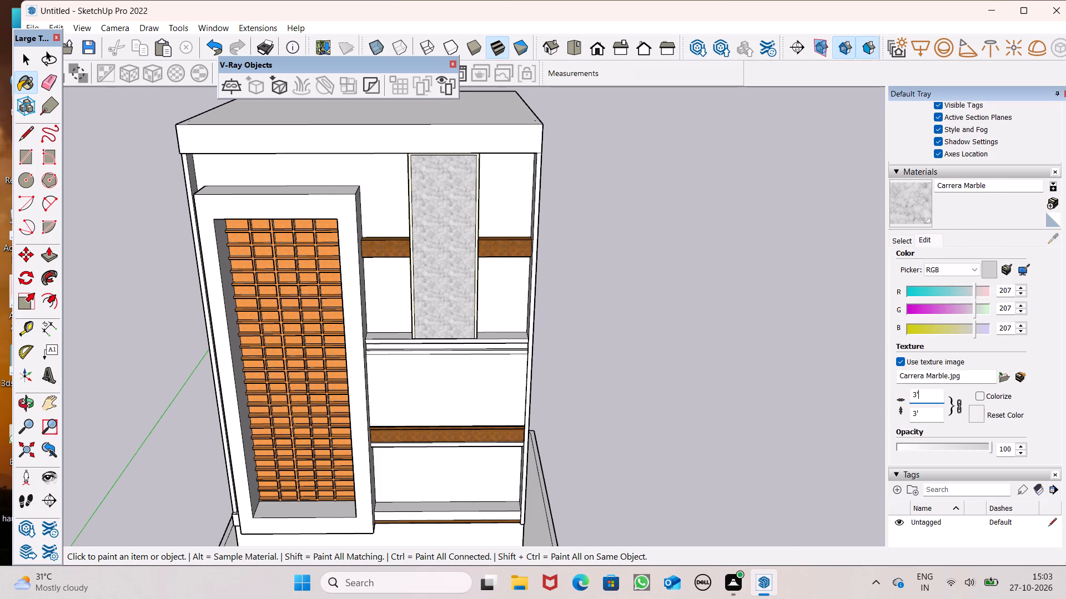
{"action": "key", "text": "BackSpace"}
{"action": "key", "text": "BackSpace"}
{"action": "type", "text": "7'"}
{"action": "key", "text": "Return"}
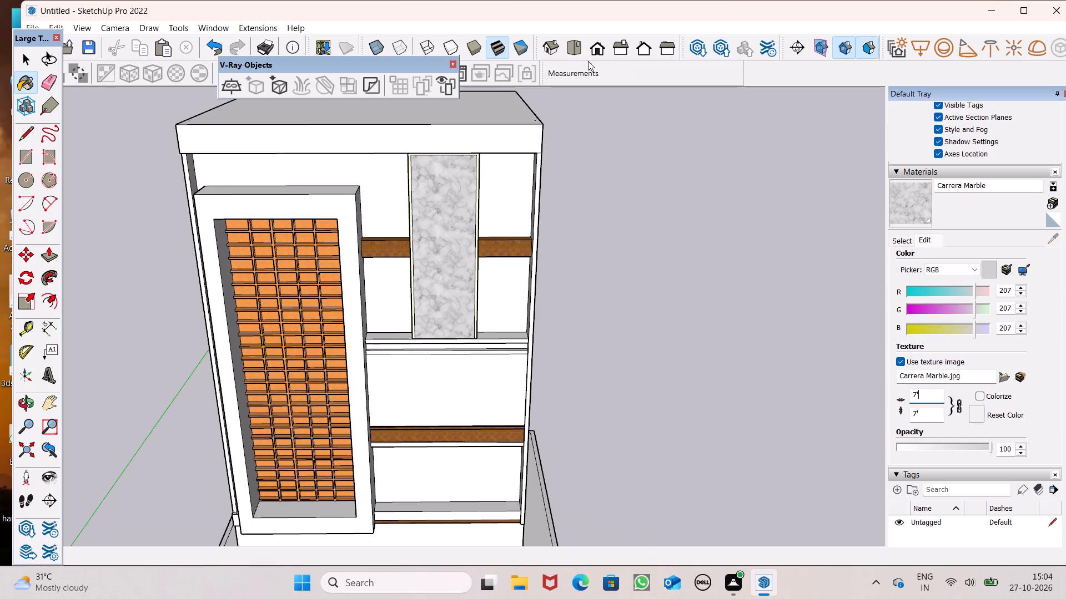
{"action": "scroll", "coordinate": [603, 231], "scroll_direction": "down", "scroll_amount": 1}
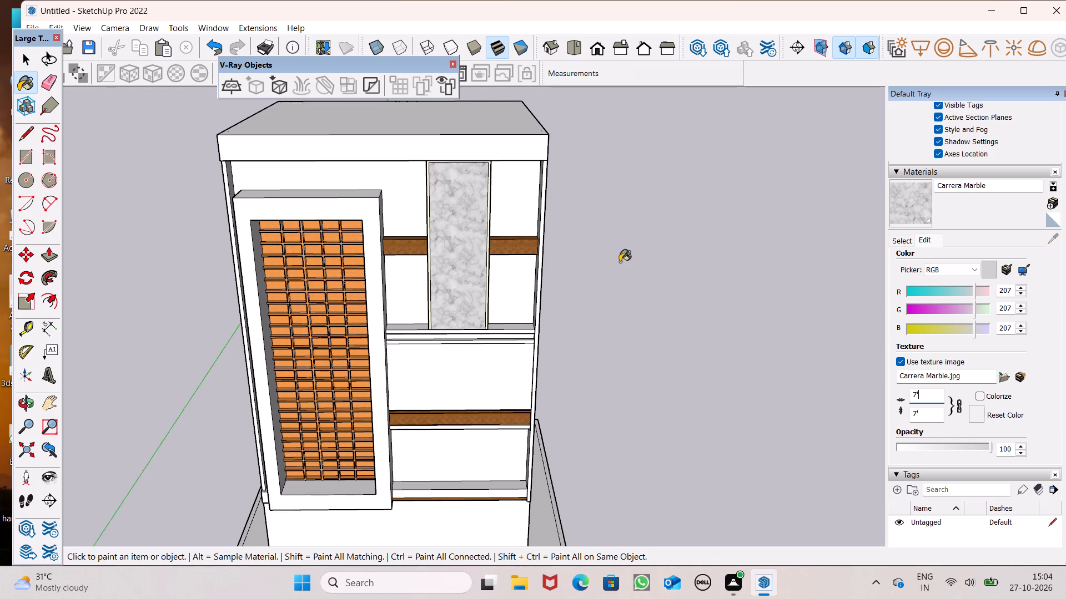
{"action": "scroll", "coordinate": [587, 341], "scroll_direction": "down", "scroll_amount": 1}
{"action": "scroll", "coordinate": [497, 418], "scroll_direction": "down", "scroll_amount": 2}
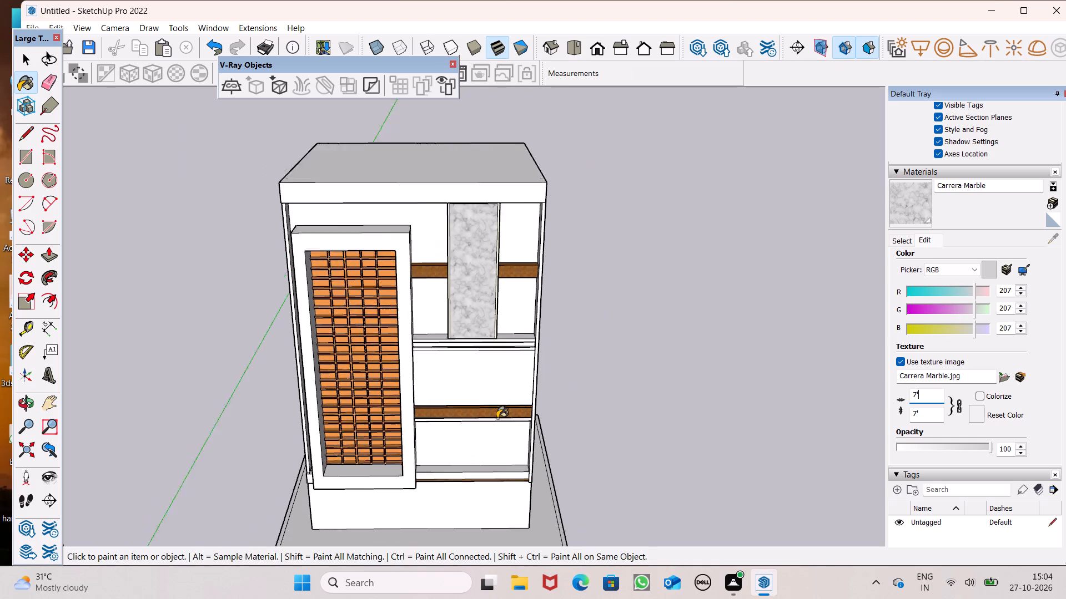
Examine the facade from several angles, focusing on the white bays above and below the lower parquet band.
{"action": "scroll", "coordinate": [497, 418], "scroll_direction": "down", "scroll_amount": 3}
{"action": "middle_click_drag", "start_coordinate": [489, 502], "coordinate": [503, 469]}
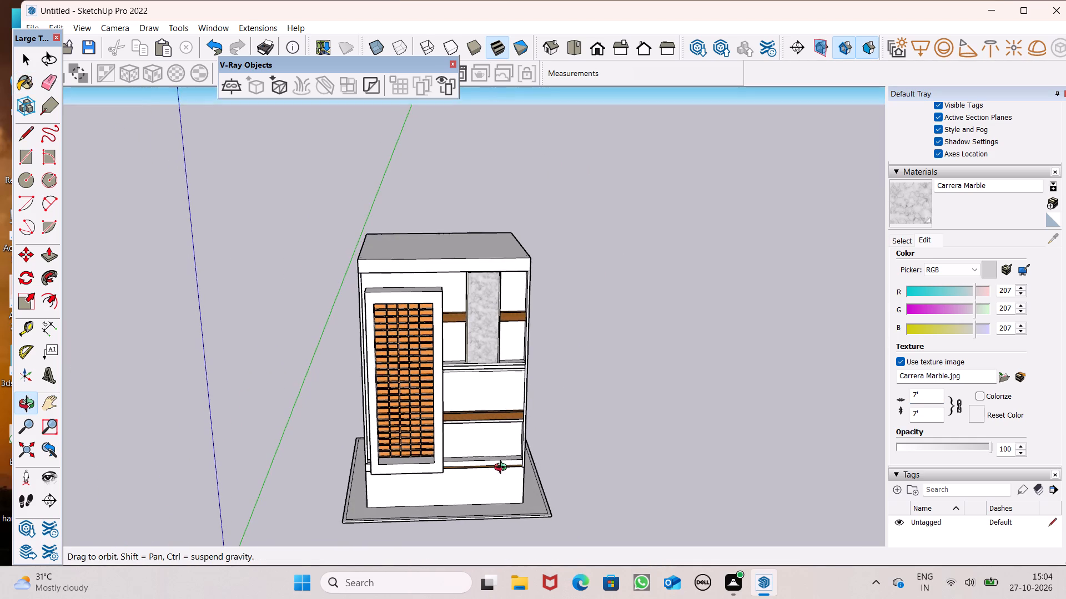
{"action": "middle_click_drag", "start_coordinate": [503, 469], "coordinate": [507, 455]}
{"action": "scroll", "coordinate": [499, 413], "scroll_direction": "up", "scroll_amount": 7}
{"action": "scroll", "coordinate": [496, 409], "scroll_direction": "down", "scroll_amount": 5}
{"action": "middle_click_drag", "start_coordinate": [518, 507], "coordinate": [554, 593]}
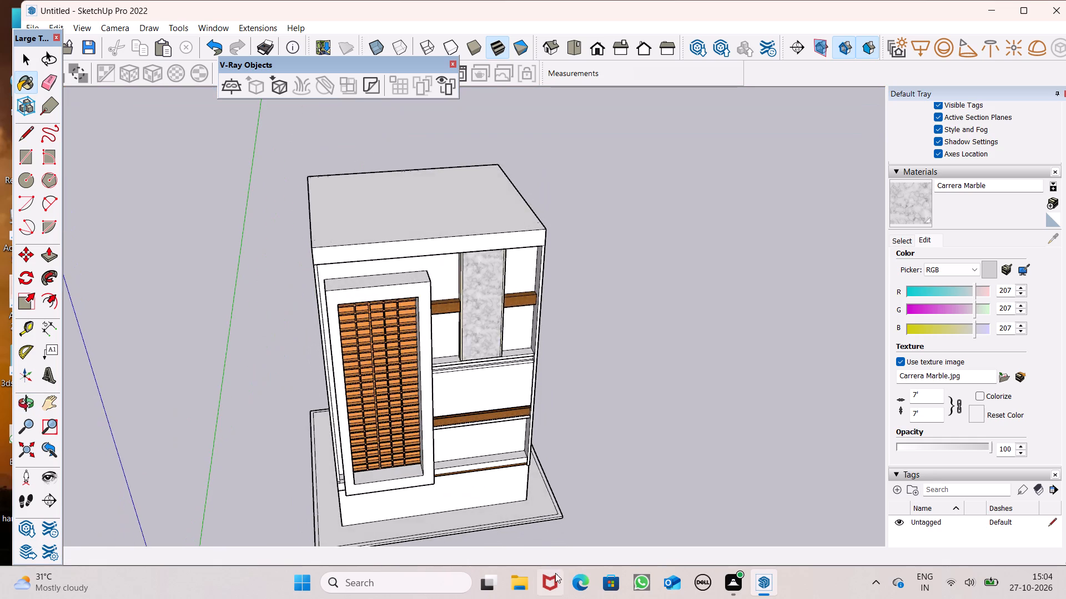
{"action": "scroll", "coordinate": [500, 514], "scroll_direction": "up", "scroll_amount": 8}
{"action": "scroll", "coordinate": [457, 226], "scroll_direction": "up", "scroll_amount": 8}
{"action": "scroll", "coordinate": [505, 273], "scroll_direction": "down", "scroll_amount": 1}
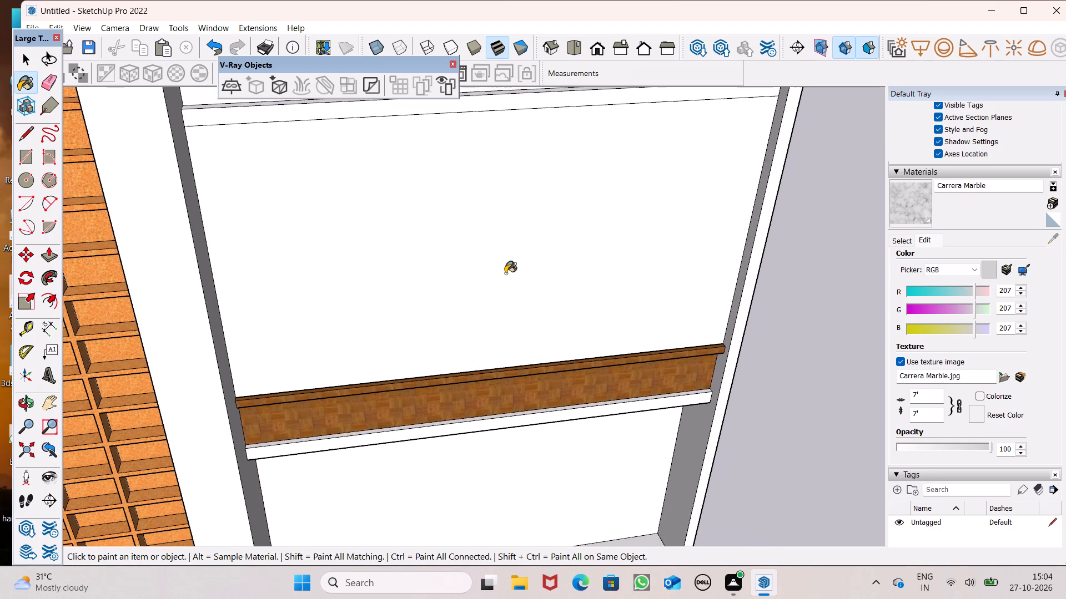
{"action": "scroll", "coordinate": [505, 273], "scroll_direction": "down", "scroll_amount": 2}
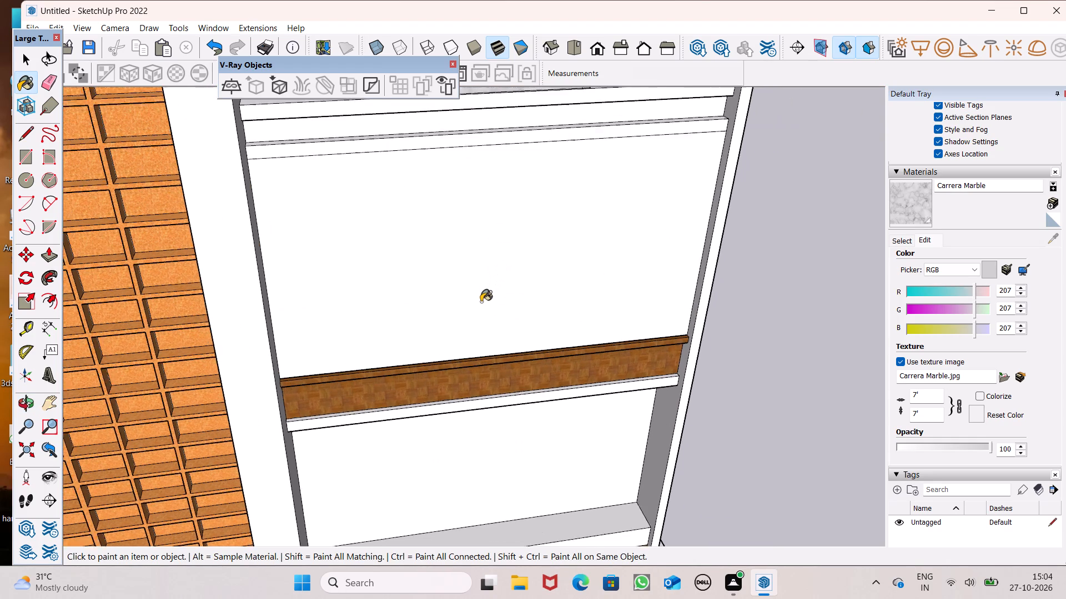
{"action": "scroll", "coordinate": [481, 302], "scroll_direction": "down", "scroll_amount": 1}
{"action": "middle_click_drag", "start_coordinate": [465, 352], "coordinate": [410, 416]}
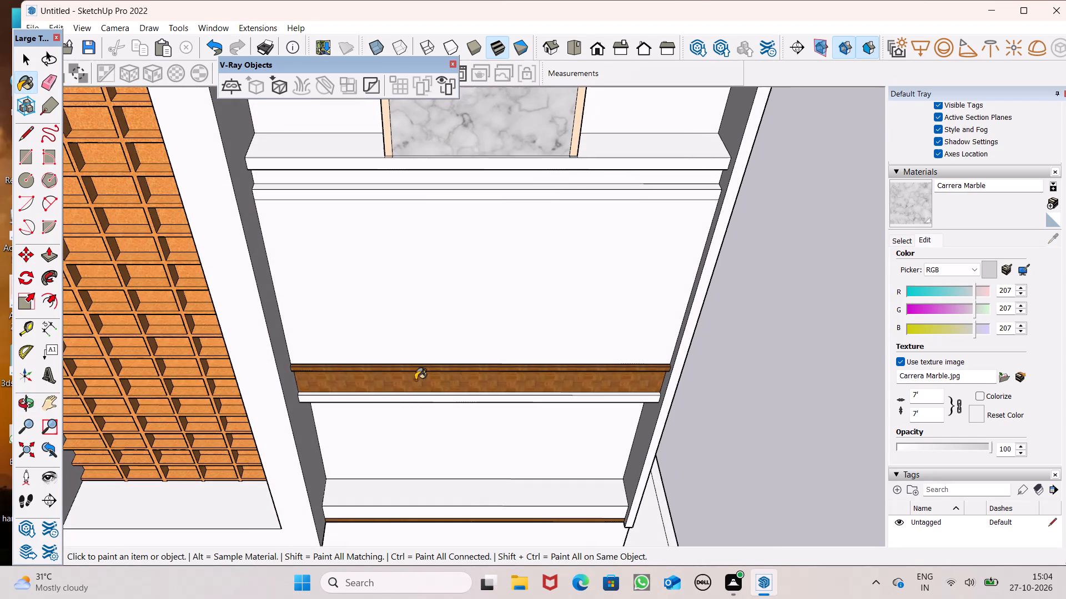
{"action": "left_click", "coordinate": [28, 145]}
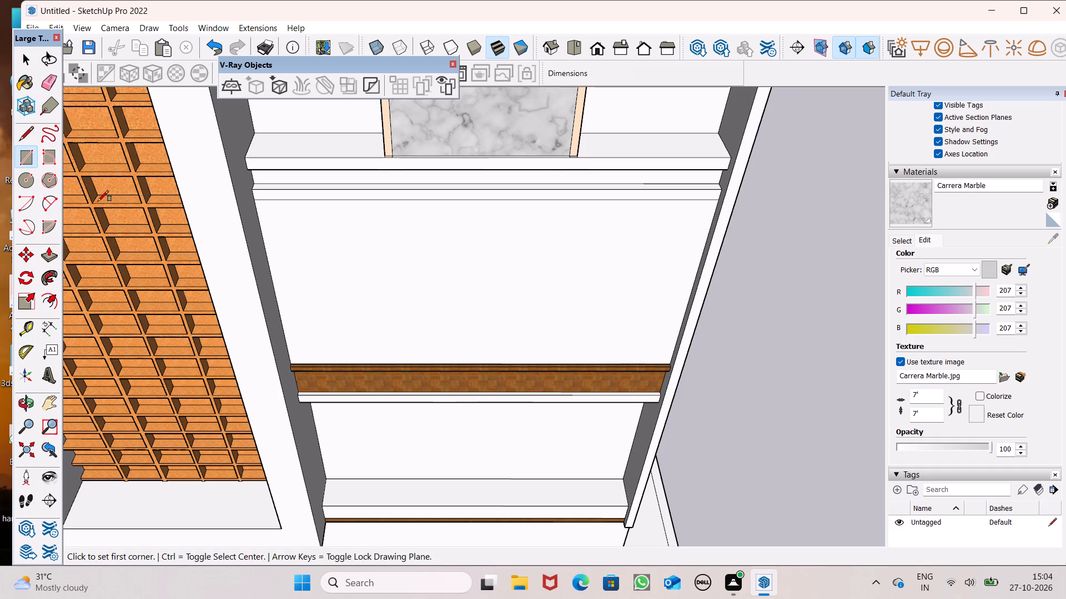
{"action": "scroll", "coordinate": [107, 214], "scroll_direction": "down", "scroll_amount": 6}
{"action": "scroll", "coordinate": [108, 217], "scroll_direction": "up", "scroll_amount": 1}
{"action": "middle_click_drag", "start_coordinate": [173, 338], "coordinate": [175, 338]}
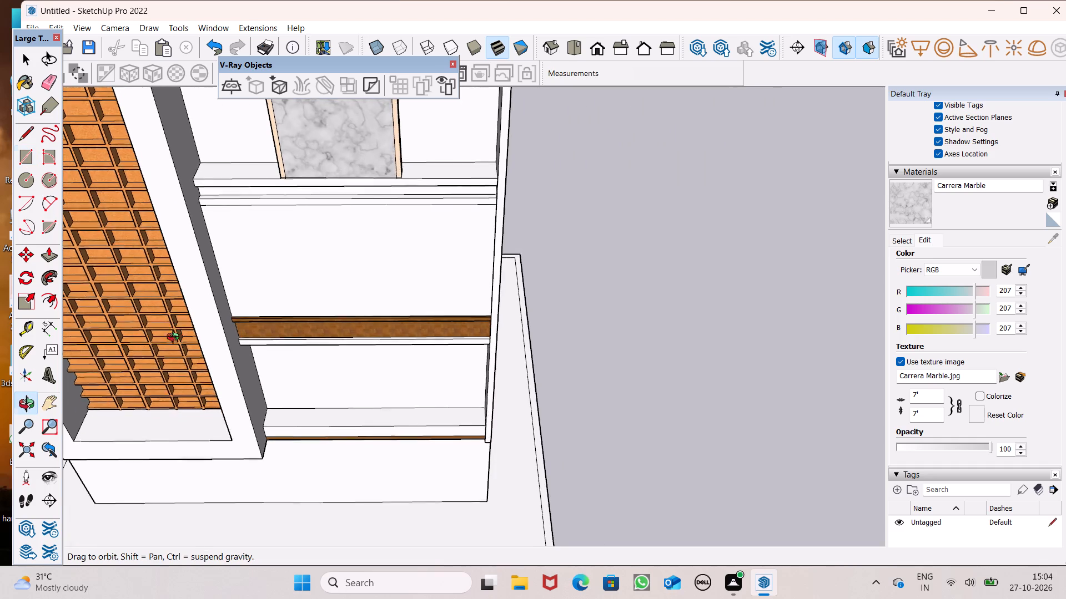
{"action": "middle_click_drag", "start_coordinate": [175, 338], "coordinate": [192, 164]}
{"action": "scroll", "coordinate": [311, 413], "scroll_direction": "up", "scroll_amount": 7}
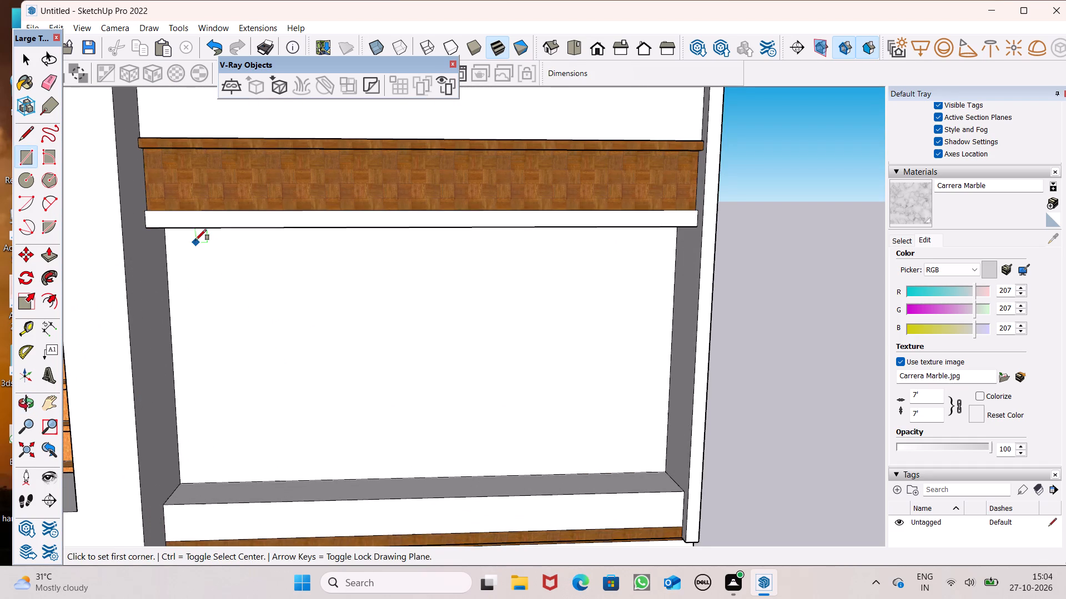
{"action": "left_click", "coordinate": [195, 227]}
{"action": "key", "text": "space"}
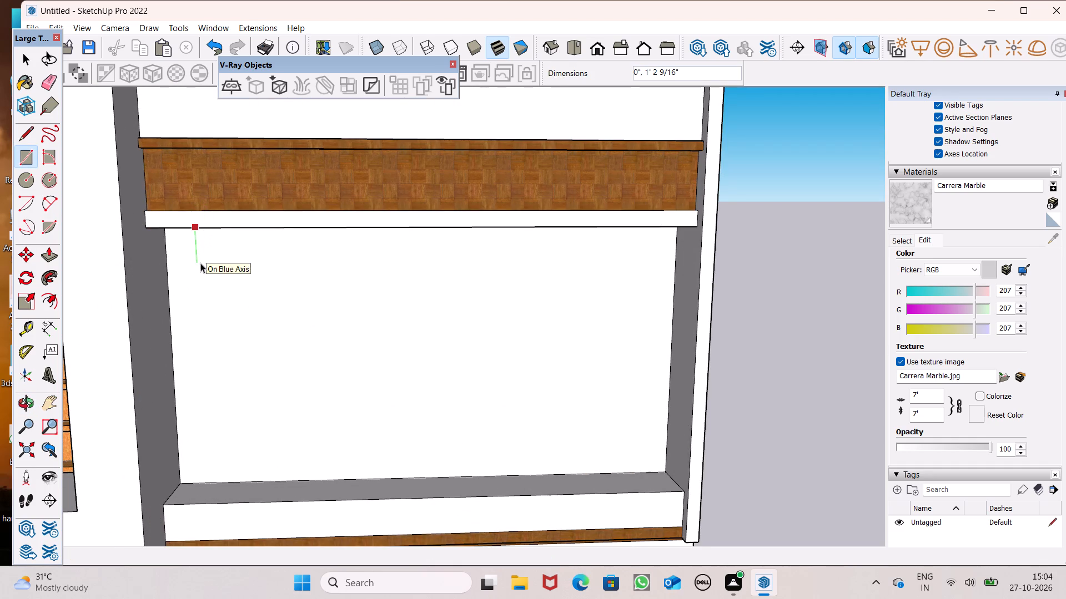
Draw a rectangle about 17' by 9' 7" on the white wall of the bay below the lower parquet band.
{"action": "left_click", "coordinate": [19, 156]}
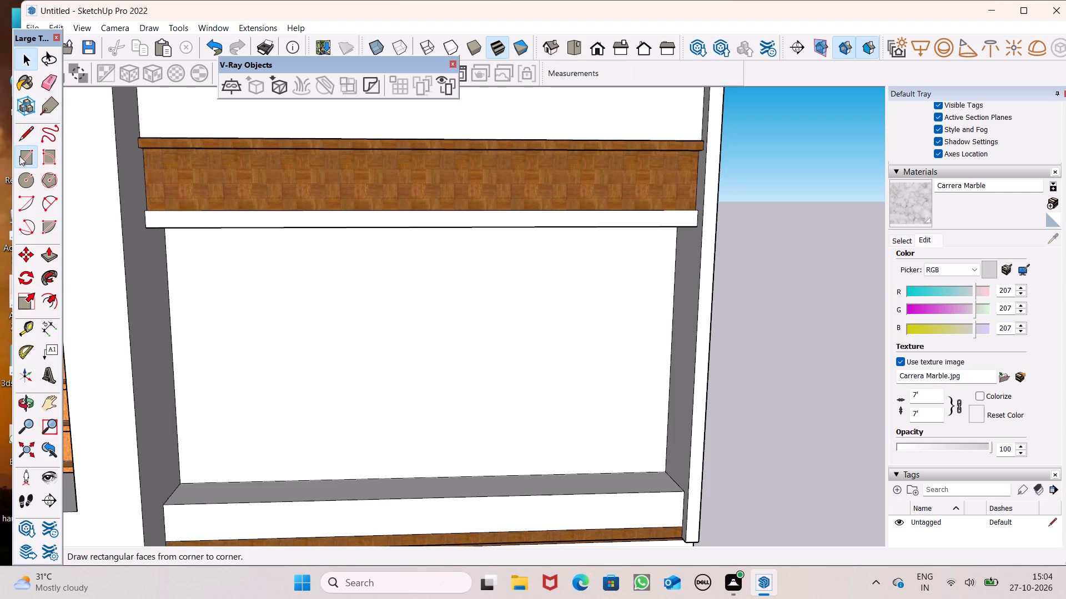
{"action": "scroll", "coordinate": [263, 154], "scroll_direction": "down", "scroll_amount": 2}
{"action": "scroll", "coordinate": [265, 301], "scroll_direction": "up", "scroll_amount": 5}
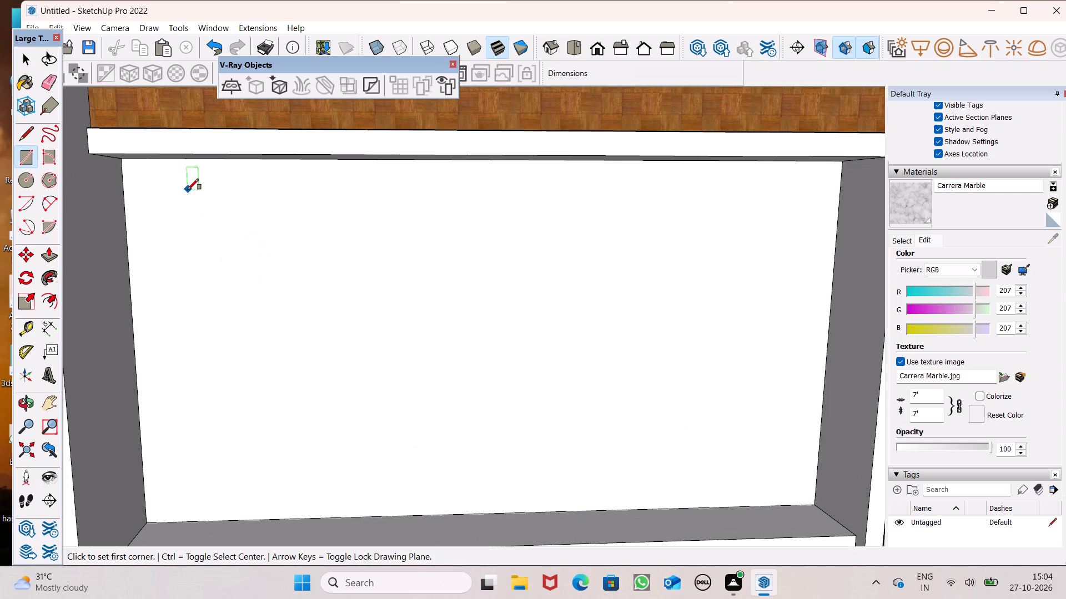
{"action": "left_click", "coordinate": [174, 174]}
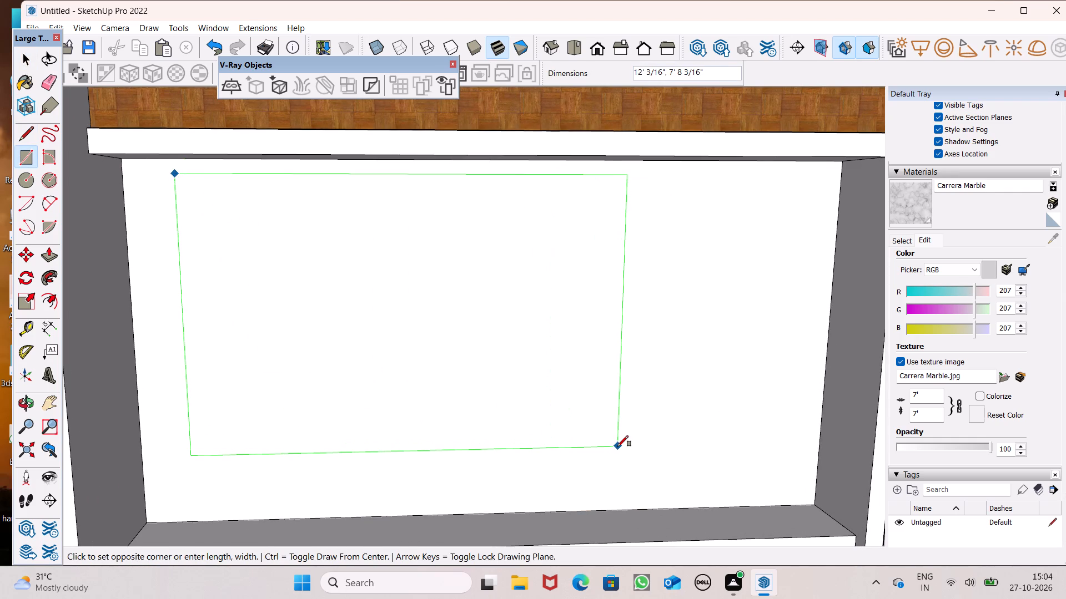
{"action": "scroll", "coordinate": [617, 446], "scroll_direction": "down", "scroll_amount": 4}
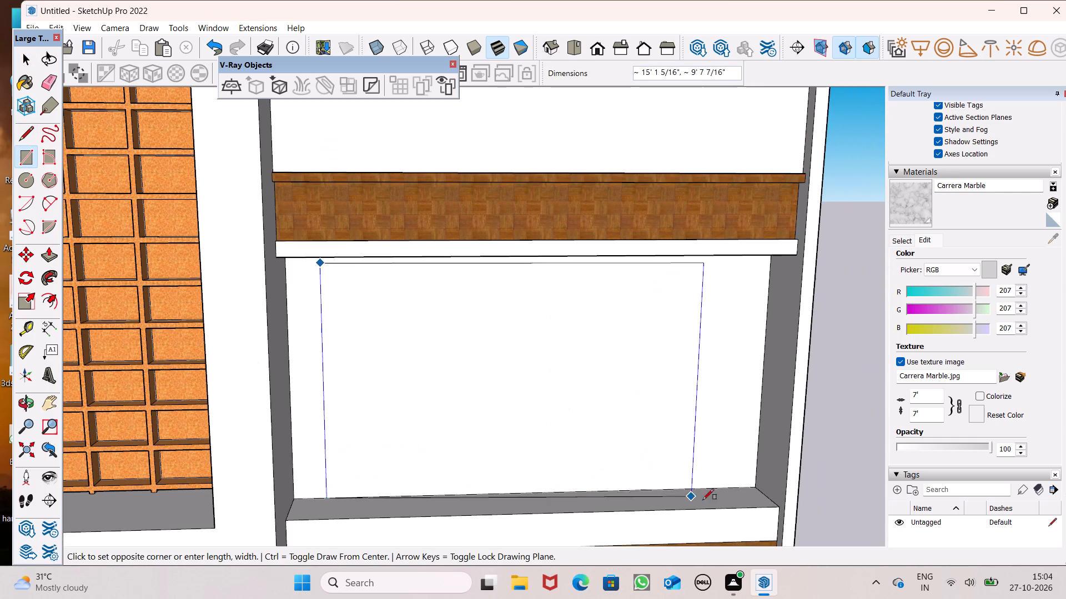
{"action": "scroll", "coordinate": [716, 503], "scroll_direction": "up", "scroll_amount": 1}
{"action": "left_click", "coordinate": [733, 483]}
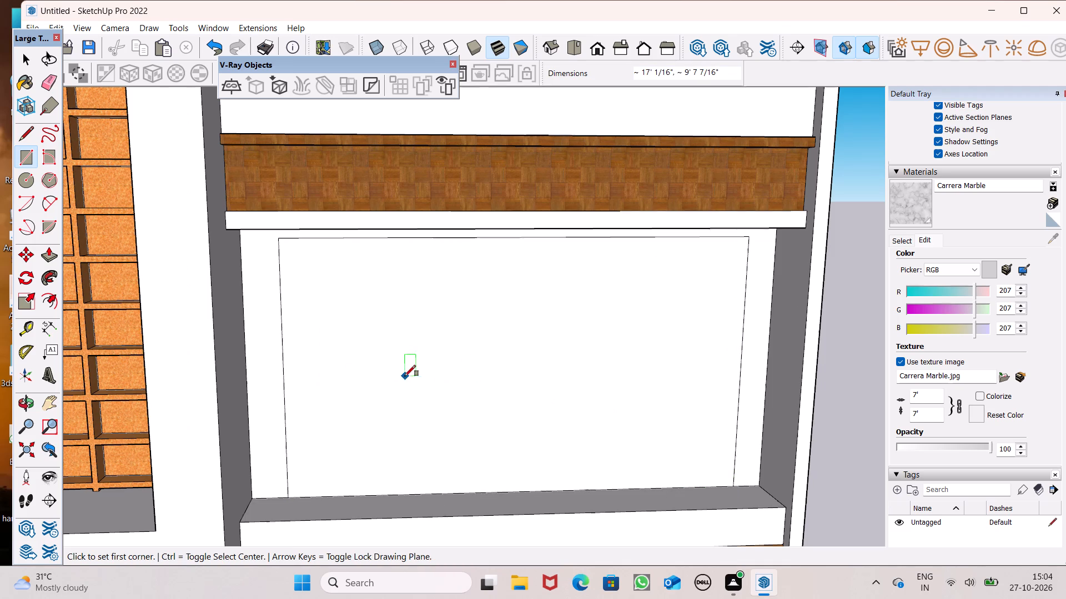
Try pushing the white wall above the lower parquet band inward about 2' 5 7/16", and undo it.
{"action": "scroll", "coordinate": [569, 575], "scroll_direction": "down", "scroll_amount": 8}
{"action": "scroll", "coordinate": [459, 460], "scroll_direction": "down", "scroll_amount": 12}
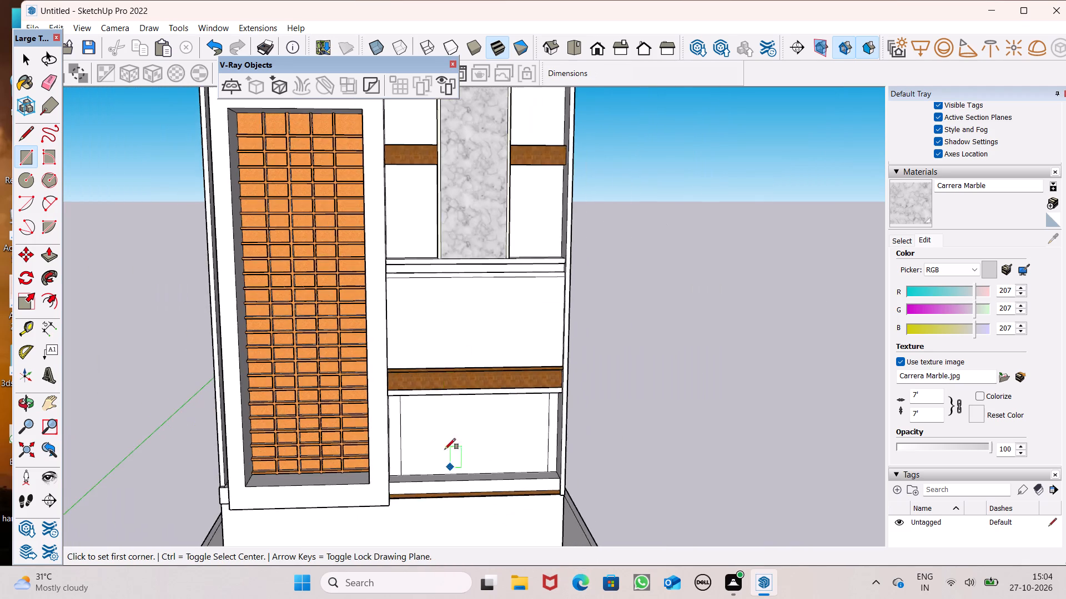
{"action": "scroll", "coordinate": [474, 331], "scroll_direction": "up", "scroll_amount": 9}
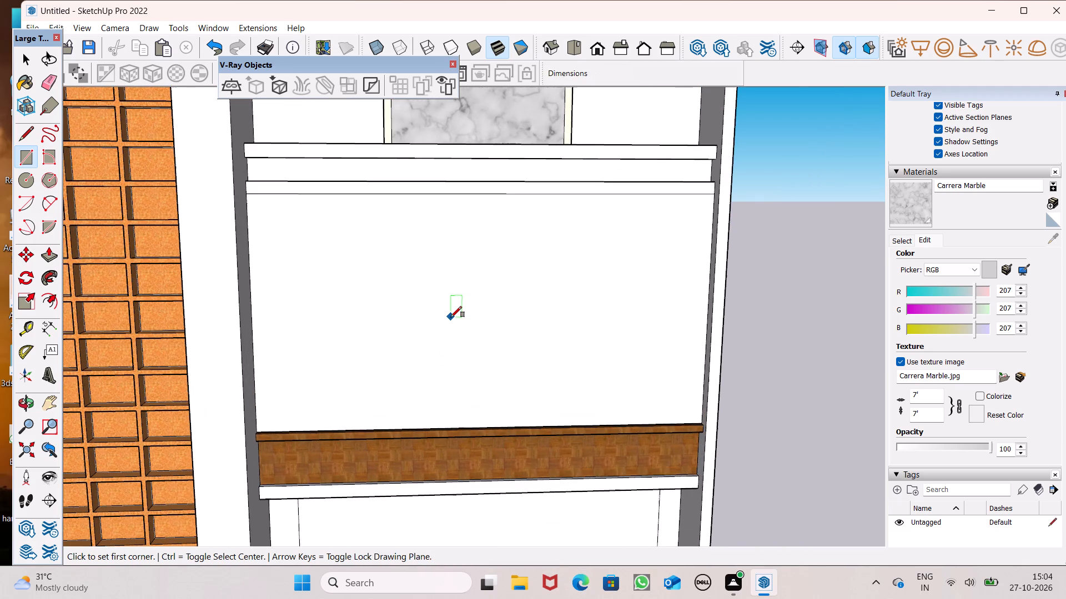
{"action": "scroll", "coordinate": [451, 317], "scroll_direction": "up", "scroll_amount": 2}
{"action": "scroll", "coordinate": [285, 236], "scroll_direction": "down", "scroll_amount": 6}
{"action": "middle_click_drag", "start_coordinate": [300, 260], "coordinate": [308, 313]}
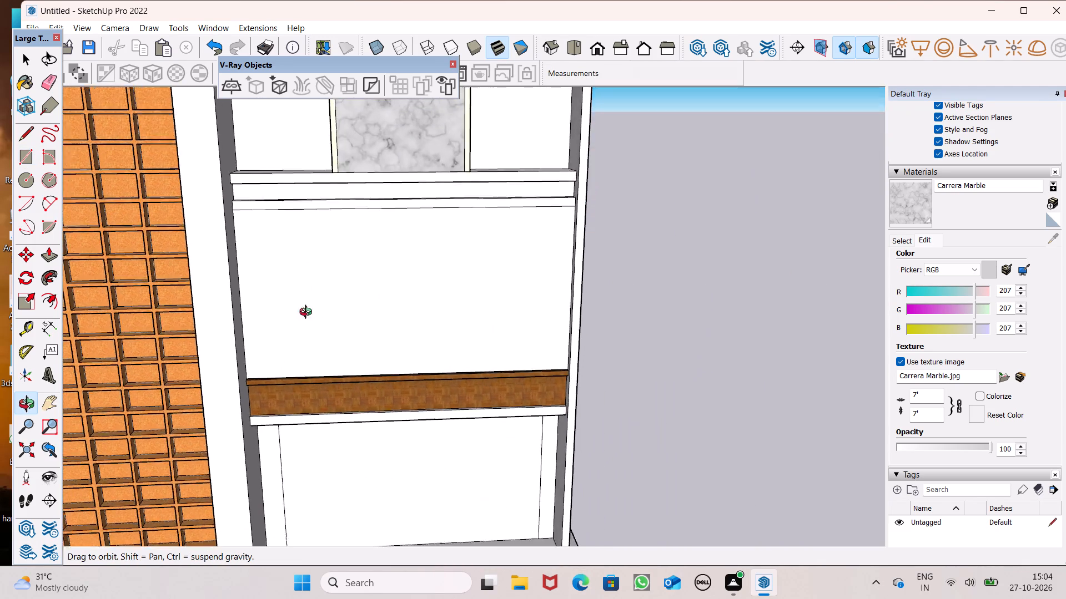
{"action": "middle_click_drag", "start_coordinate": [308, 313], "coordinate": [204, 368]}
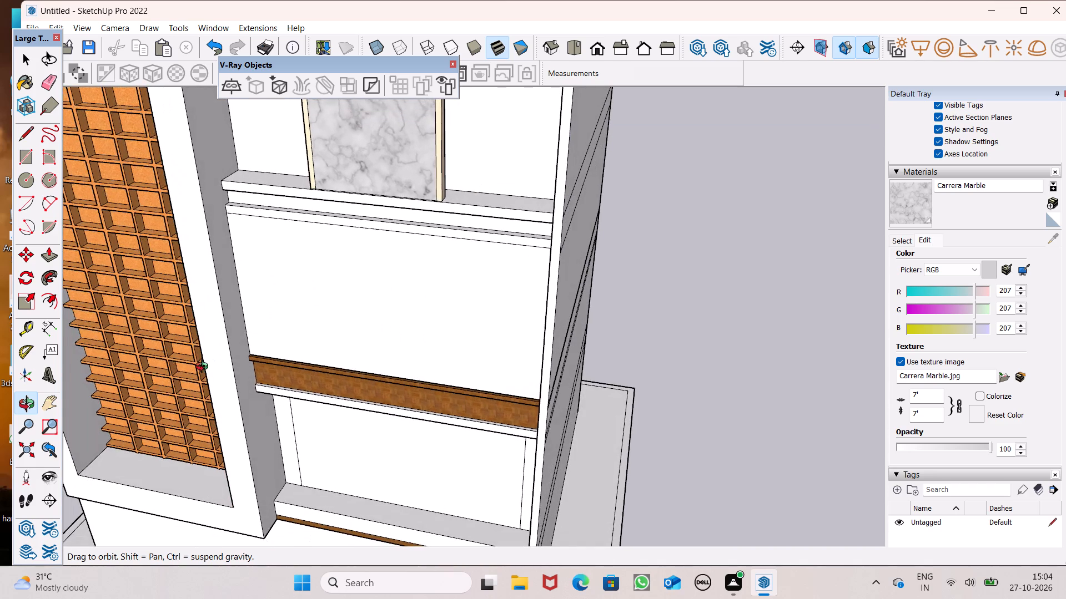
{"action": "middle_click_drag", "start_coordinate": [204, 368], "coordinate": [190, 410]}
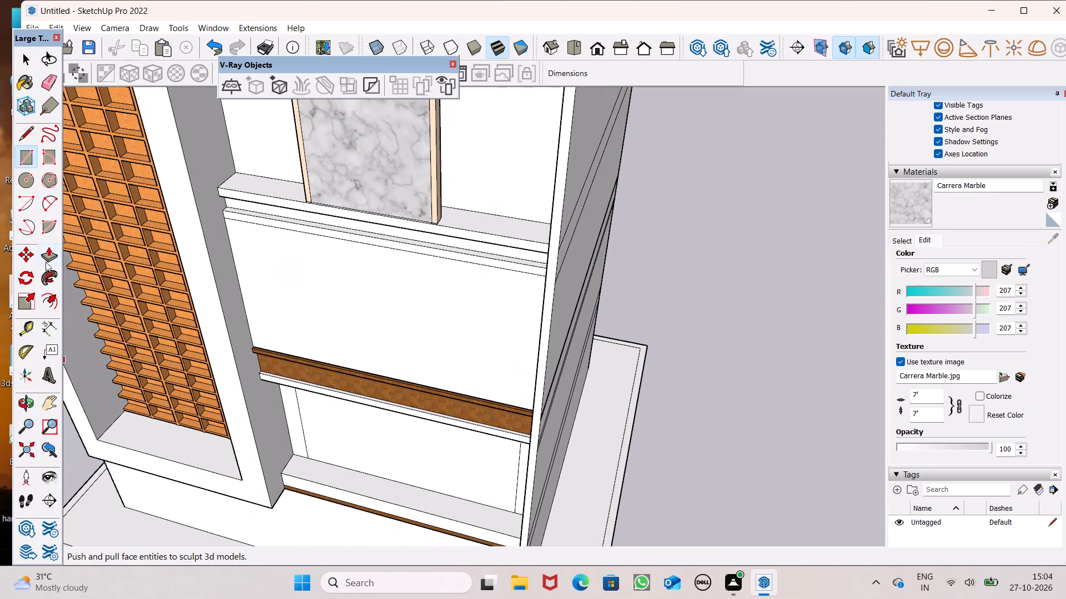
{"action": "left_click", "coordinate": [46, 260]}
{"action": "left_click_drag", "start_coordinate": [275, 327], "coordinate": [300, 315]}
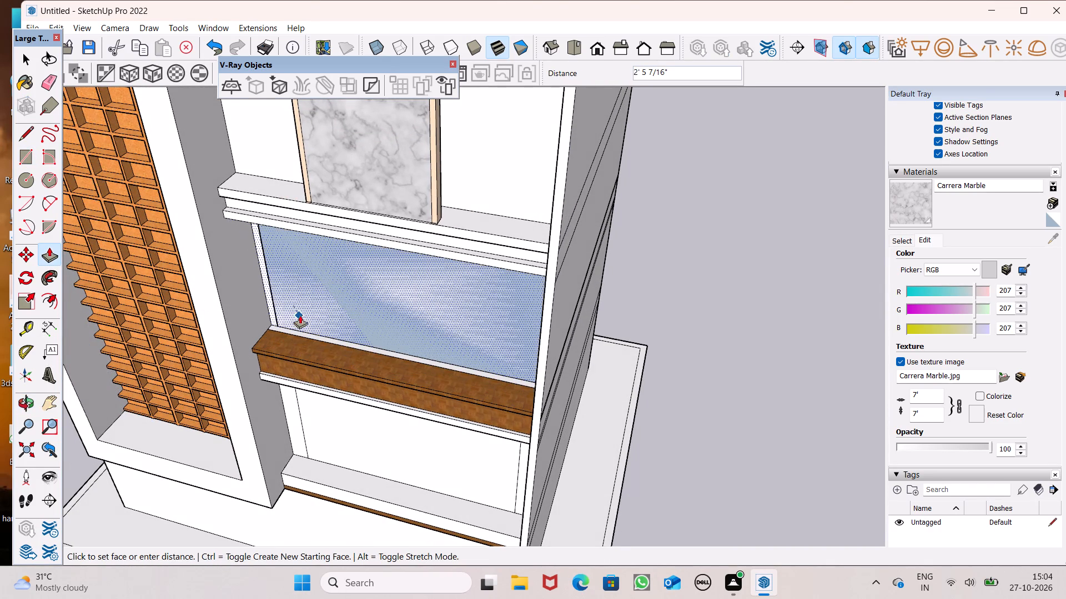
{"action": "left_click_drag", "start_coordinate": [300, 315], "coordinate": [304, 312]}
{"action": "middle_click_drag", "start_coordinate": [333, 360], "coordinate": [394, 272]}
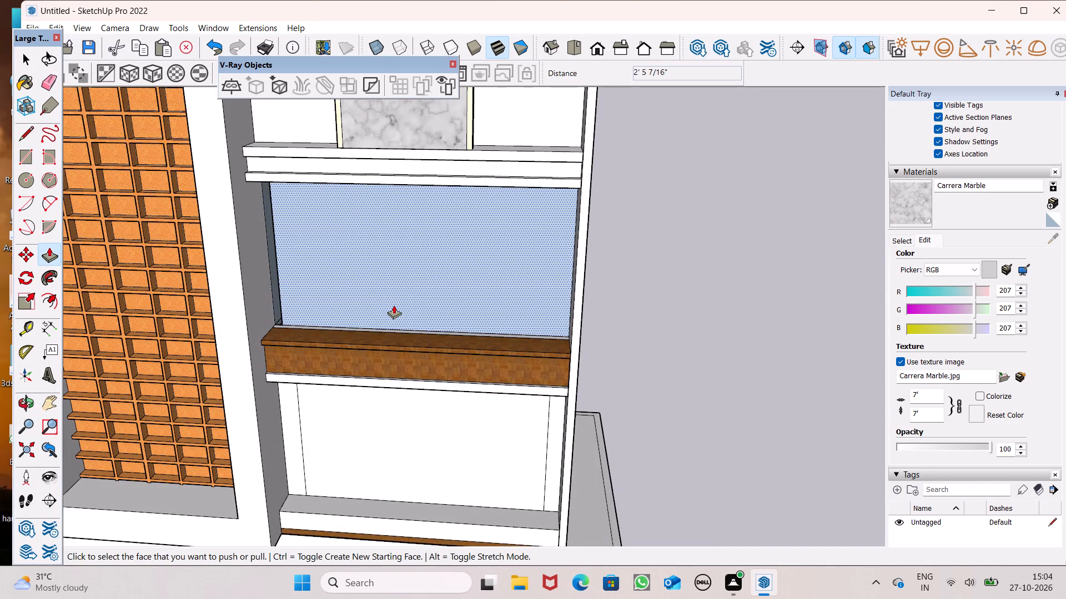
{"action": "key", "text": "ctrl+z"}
Push the white wall above the lower parquet band inward about 1' 8 5/8".
{"action": "middle_click_drag", "start_coordinate": [372, 380], "coordinate": [378, 437]}
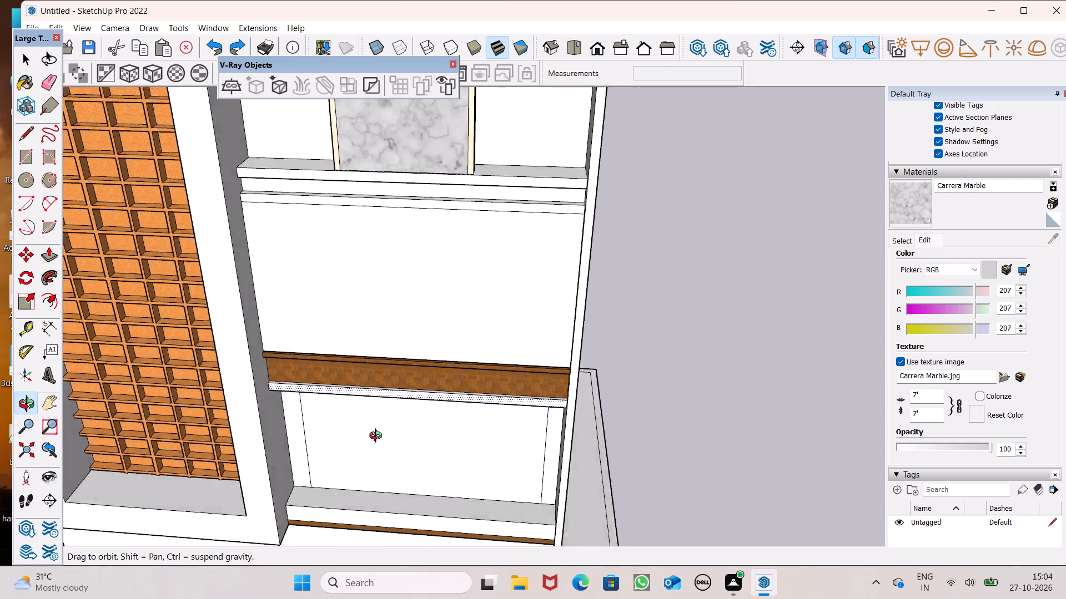
{"action": "middle_click_drag", "start_coordinate": [378, 437], "coordinate": [381, 448]}
{"action": "scroll", "coordinate": [329, 359], "scroll_direction": "up", "scroll_amount": 7}
{"action": "left_click_drag", "start_coordinate": [315, 355], "coordinate": [329, 328]}
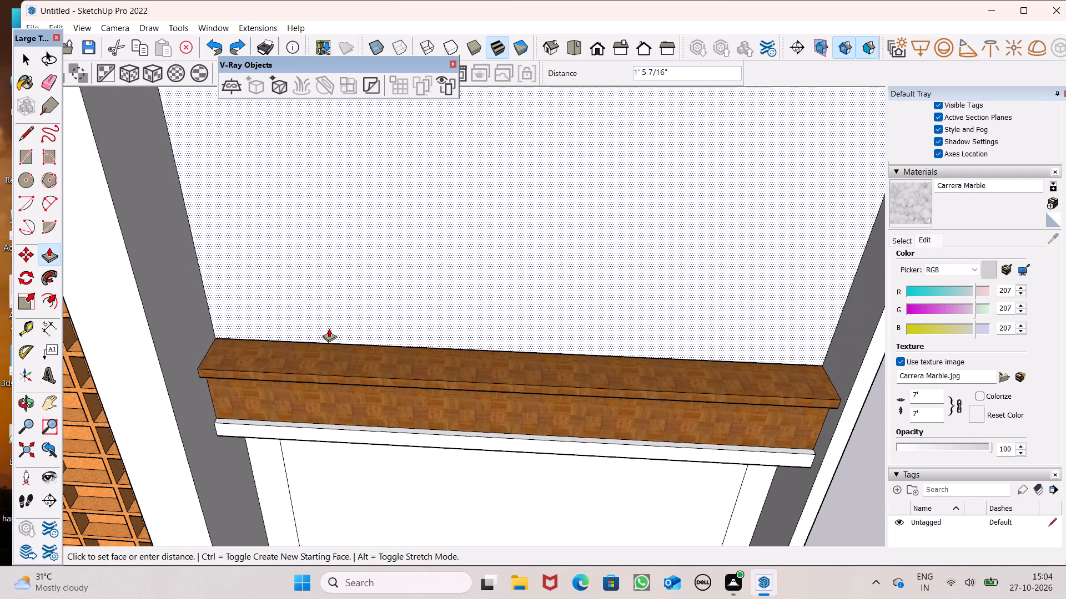
{"action": "left_click_drag", "start_coordinate": [329, 328], "coordinate": [331, 324]}
Pull the lower parquet band's front face outward about 2 13/16", flush with its top strip.
{"action": "scroll", "coordinate": [339, 331], "scroll_direction": "down", "scroll_amount": 6}
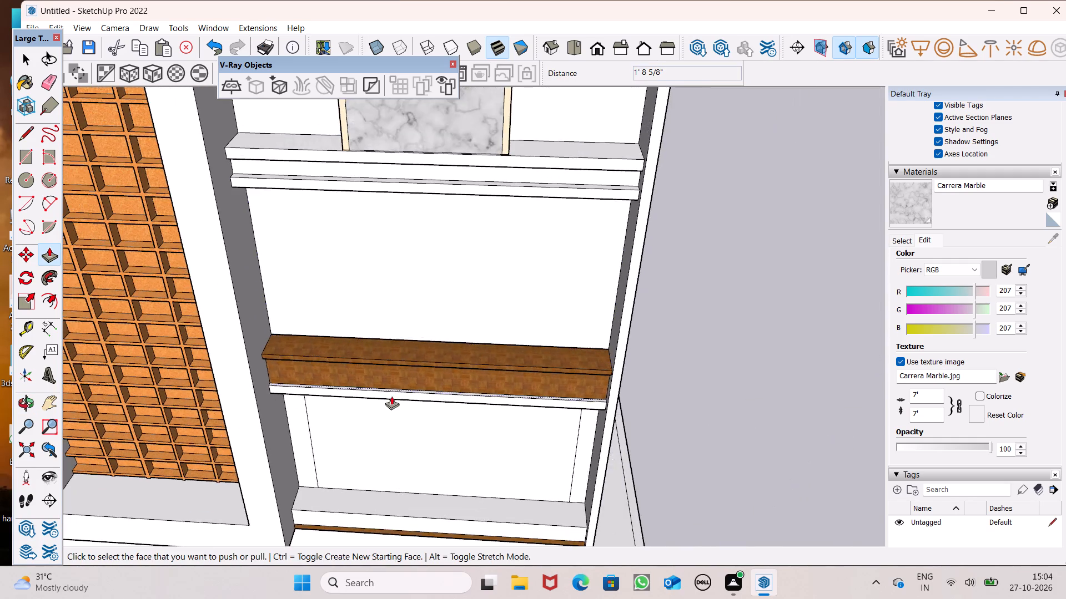
{"action": "middle_click_drag", "start_coordinate": [405, 392], "coordinate": [545, 130]}
{"action": "left_click_drag", "start_coordinate": [536, 251], "coordinate": [507, 358]}
Draw a rectangle about 16' 7 9/16" by 9' 1 3/16" on the recessed wall above the lower parquet band.
{"action": "middle_click_drag", "start_coordinate": [515, 296], "coordinate": [446, 480]}
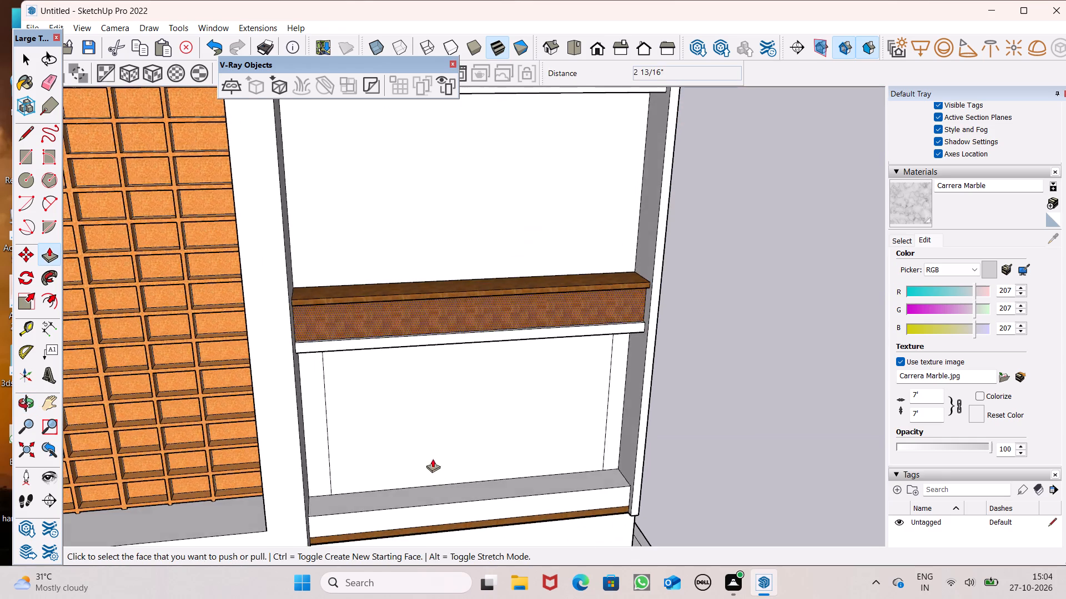
{"action": "scroll", "coordinate": [419, 489], "scroll_direction": "down", "scroll_amount": 7}
{"action": "middle_click_drag", "start_coordinate": [418, 493], "coordinate": [368, 532]}
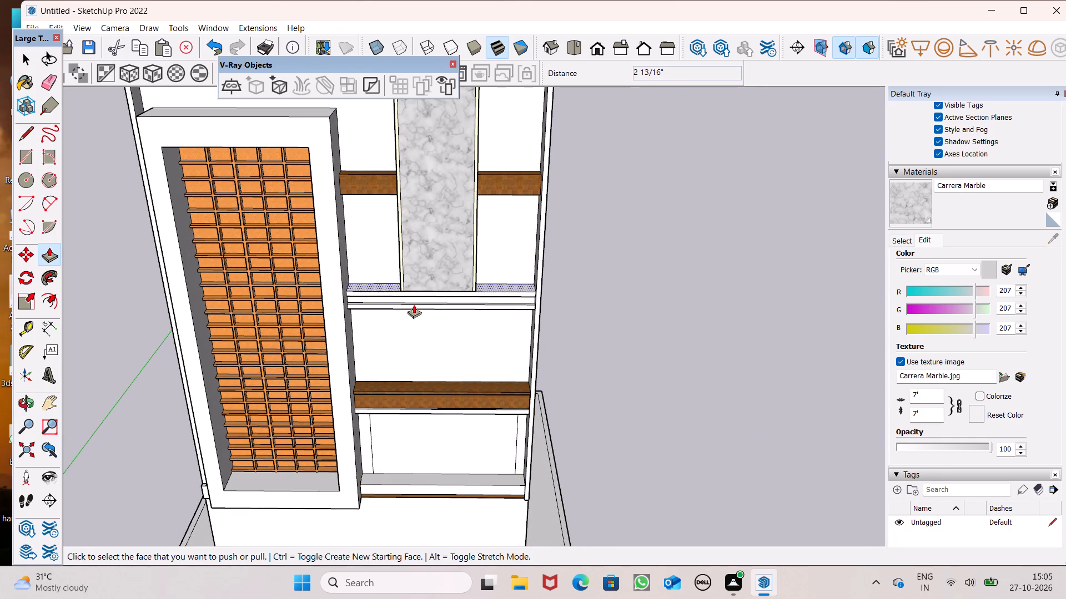
{"action": "scroll", "coordinate": [269, 299], "scroll_direction": "up", "scroll_amount": 1}
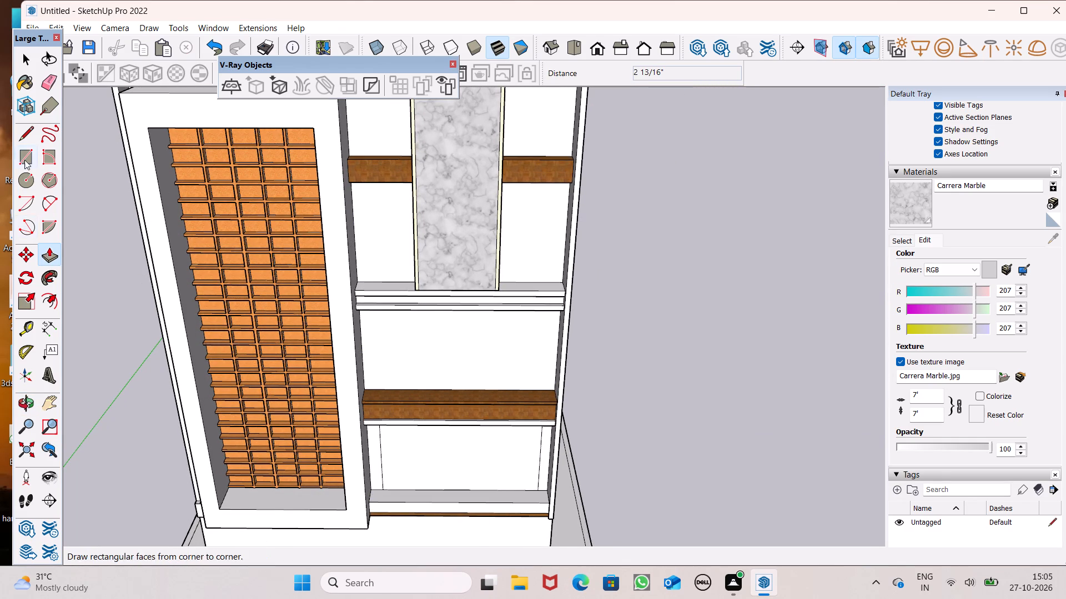
{"action": "left_click", "coordinate": [24, 160]}
{"action": "middle_click_drag", "start_coordinate": [294, 308], "coordinate": [313, 145]}
{"action": "scroll", "coordinate": [391, 320], "scroll_direction": "up", "scroll_amount": 5}
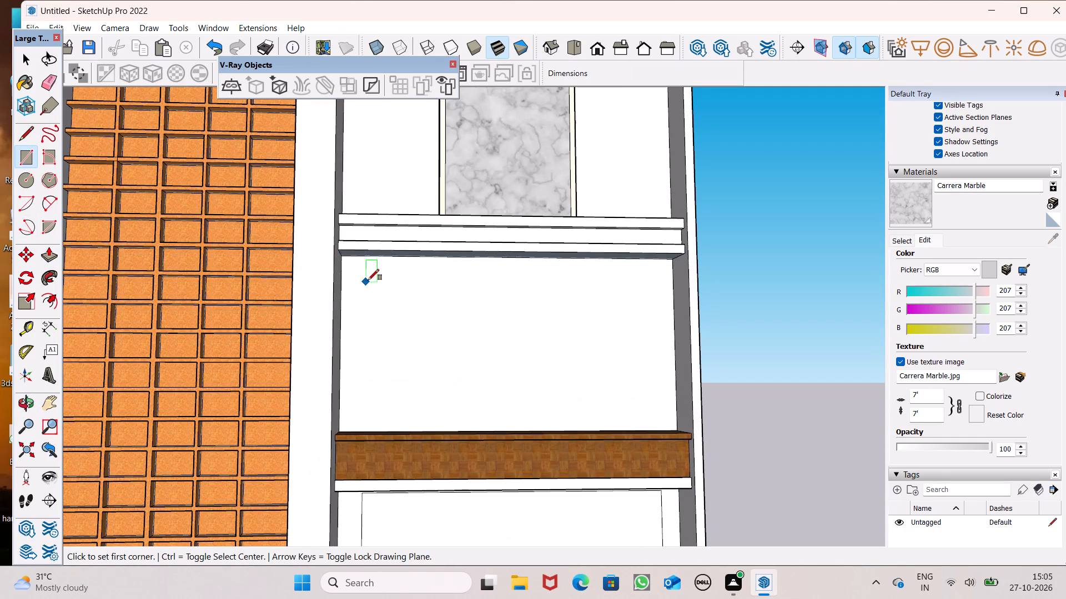
{"action": "left_click", "coordinate": [360, 266]}
{"action": "scroll", "coordinate": [614, 393], "scroll_direction": "up", "scroll_amount": 1}
{"action": "middle_click_drag", "start_coordinate": [614, 397], "coordinate": [616, 450]}
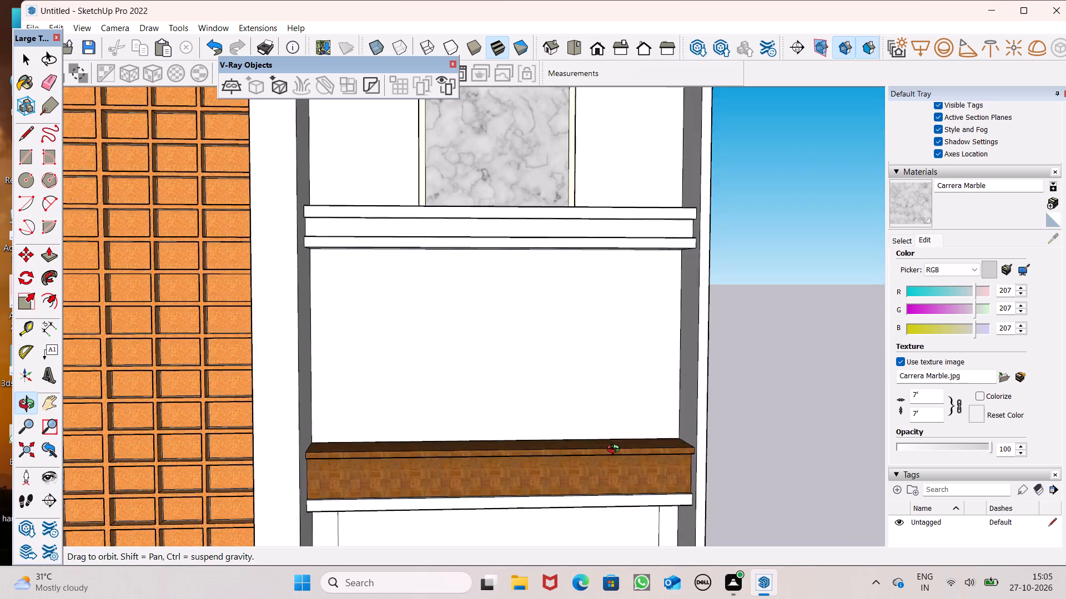
{"action": "middle_click_drag", "start_coordinate": [616, 450], "coordinate": [622, 488]}
{"action": "left_click", "coordinate": [643, 433]}
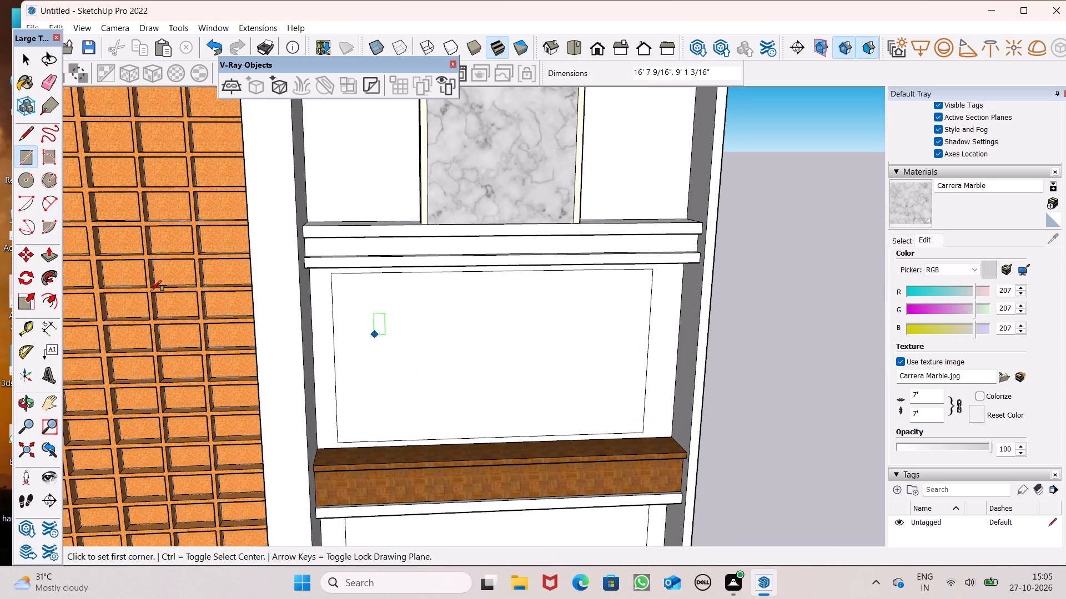
Push the rectangle above the lower parquet band 6" through the wall to make an opening.
{"action": "left_click", "coordinate": [55, 255]}
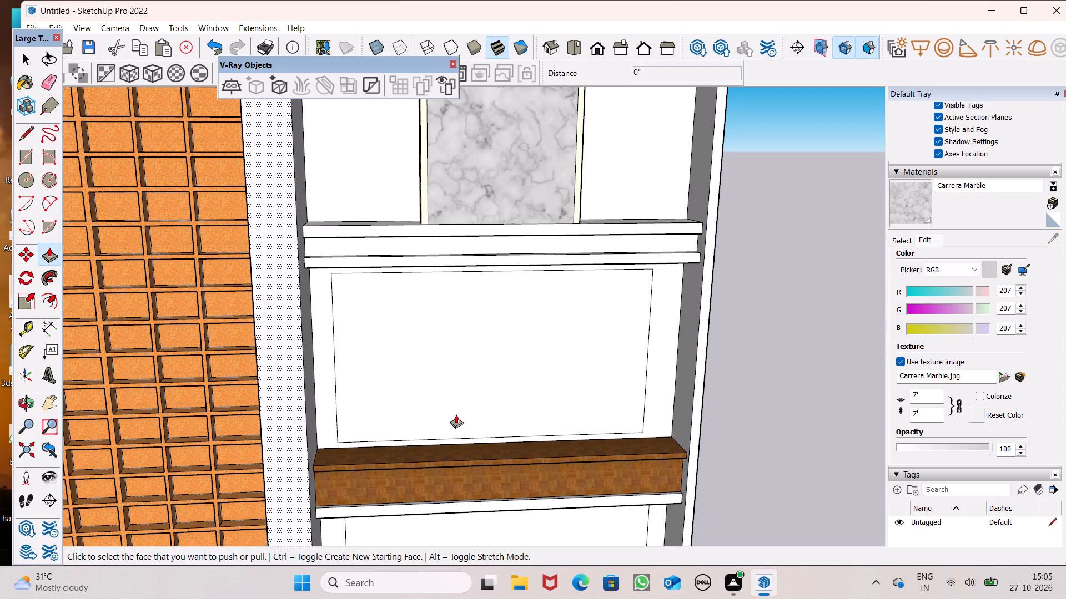
{"action": "left_click_drag", "start_coordinate": [444, 428], "coordinate": [487, 352]}
Push the rectangle in the bay below the lower parquet band 6" through the wall to make a matching opening.
{"action": "scroll", "coordinate": [383, 333], "scroll_direction": "down", "scroll_amount": 7}
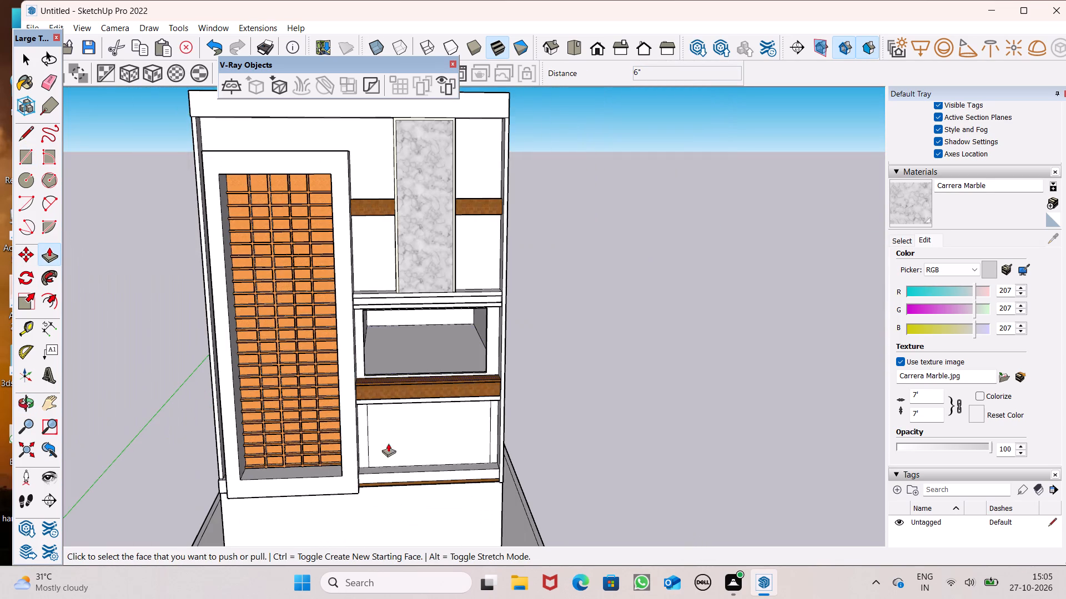
{"action": "scroll", "coordinate": [456, 475], "scroll_direction": "up", "scroll_amount": 5}
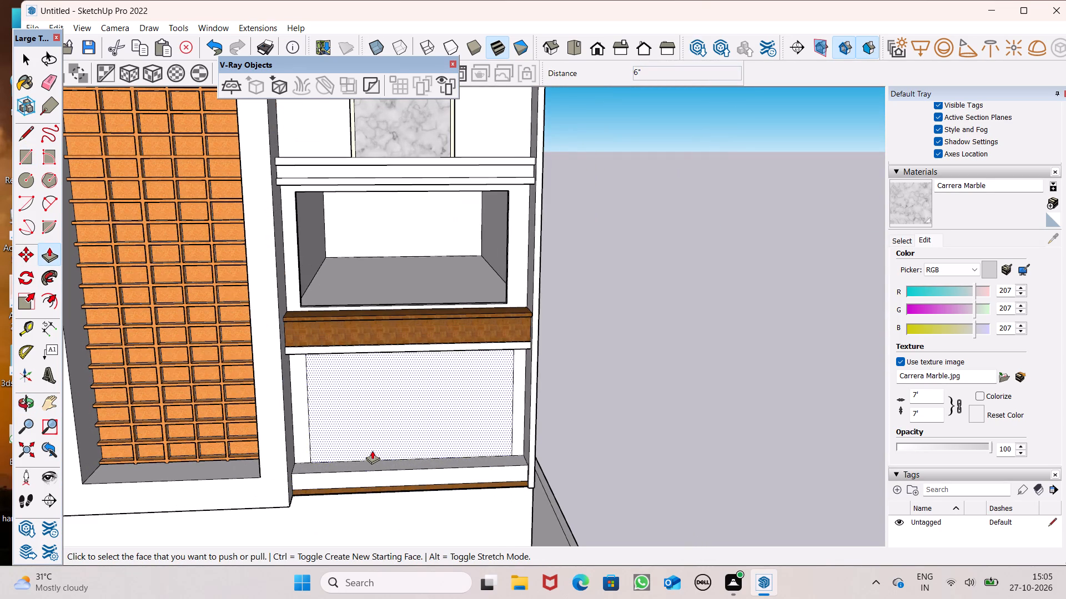
{"action": "left_click_drag", "start_coordinate": [363, 448], "coordinate": [419, 402]}
{"action": "scroll", "coordinate": [421, 430], "scroll_direction": "down", "scroll_amount": 5}
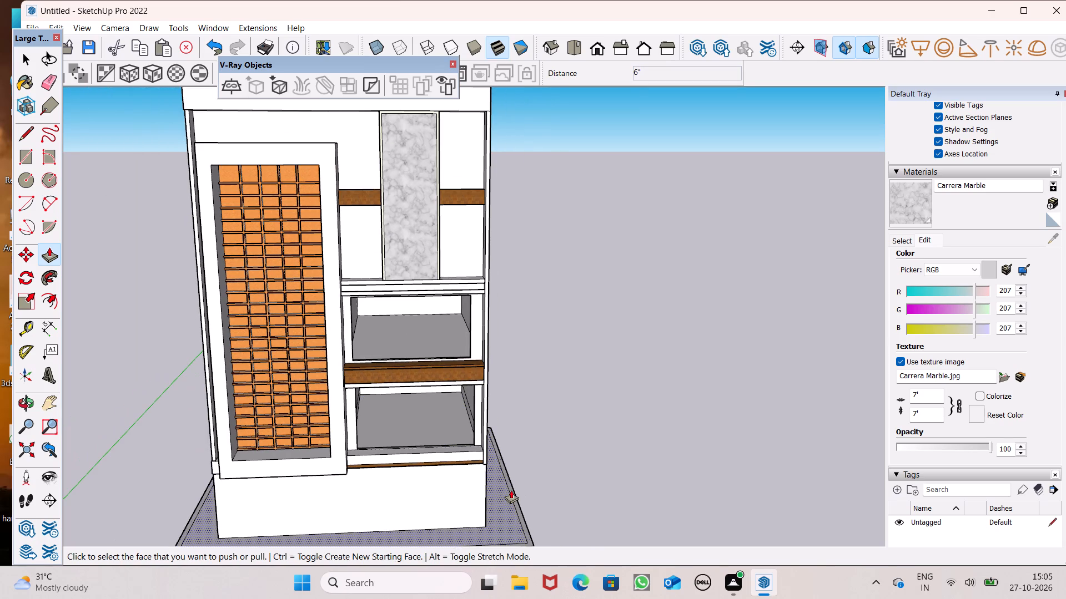
{"action": "scroll", "coordinate": [524, 565], "scroll_direction": "down", "scroll_amount": 2}
{"action": "middle_click_drag", "start_coordinate": [540, 504], "coordinate": [547, 450]}
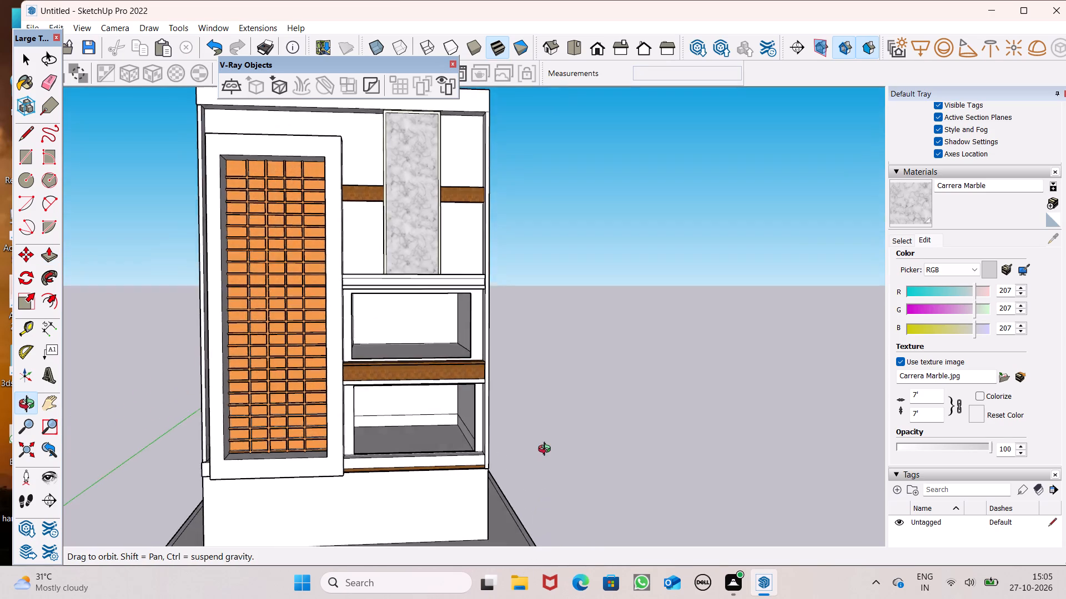
Draw a rectangle about 9' 4 1/2" by 4' 11 5/8" below the upper parquet band, between the lattice frame and the marble panel.
{"action": "middle_click_drag", "start_coordinate": [547, 450], "coordinate": [510, 581]}
{"action": "scroll", "coordinate": [440, 234], "scroll_direction": "up", "scroll_amount": 3}
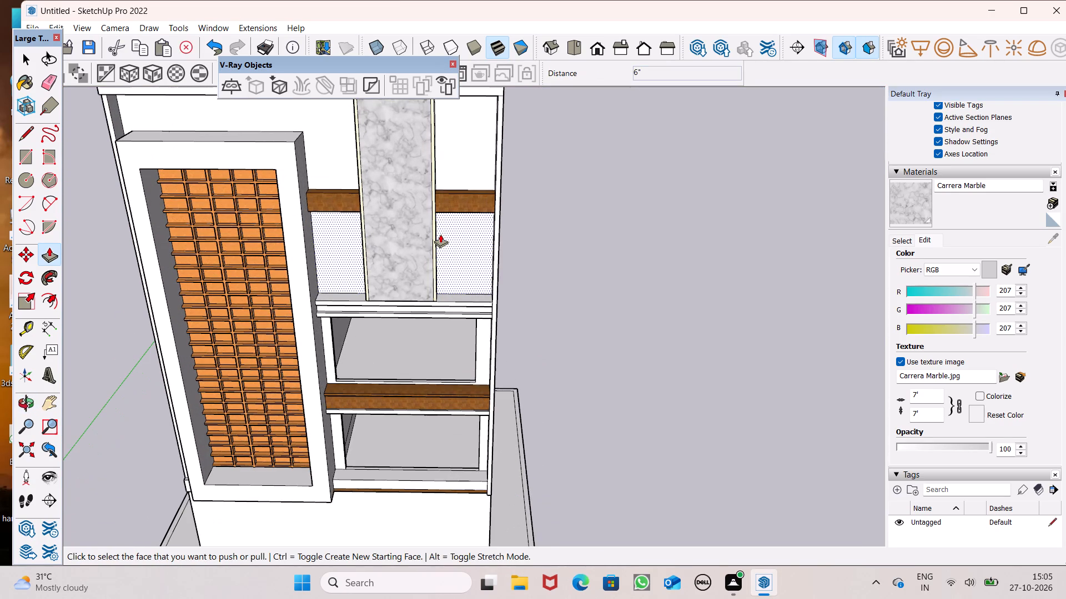
{"action": "scroll", "coordinate": [366, 280], "scroll_direction": "down", "scroll_amount": 4}
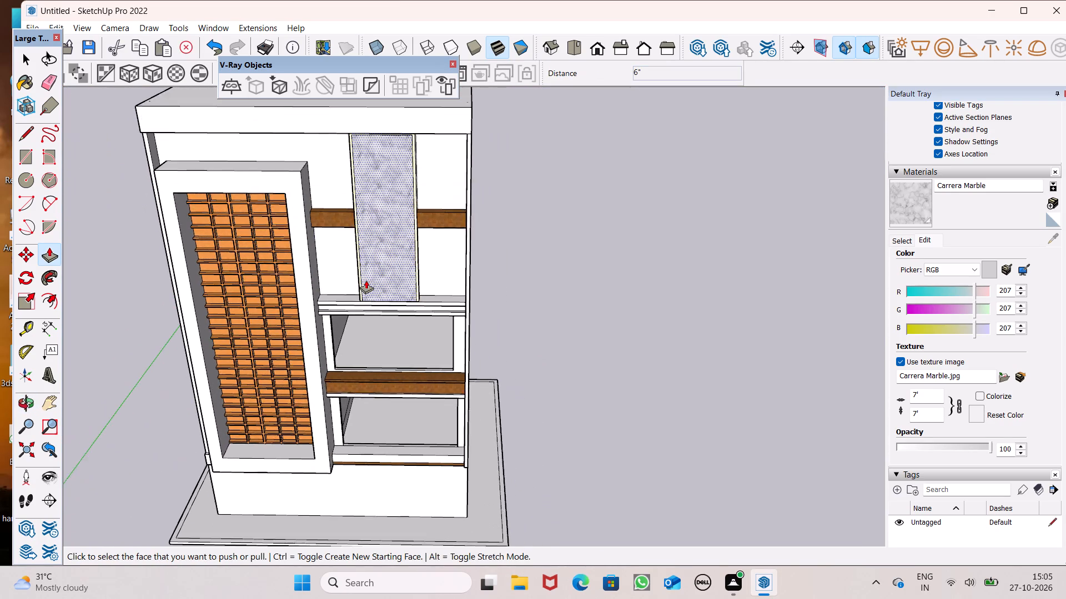
{"action": "scroll", "coordinate": [333, 156], "scroll_direction": "up", "scroll_amount": 1}
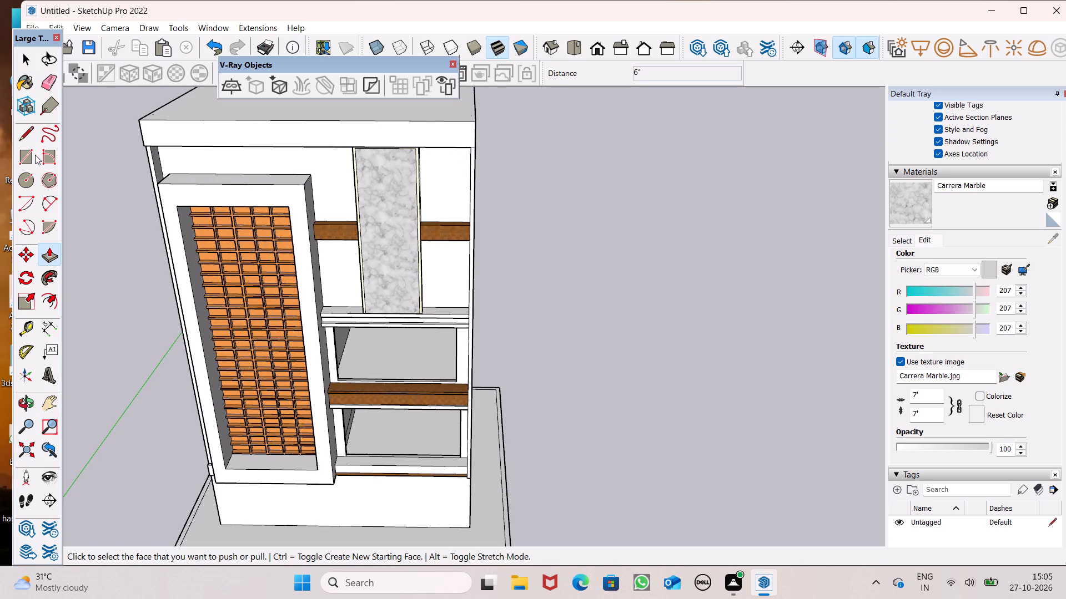
{"action": "left_click", "coordinate": [34, 156]}
{"action": "scroll", "coordinate": [290, 267], "scroll_direction": "up", "scroll_amount": 4}
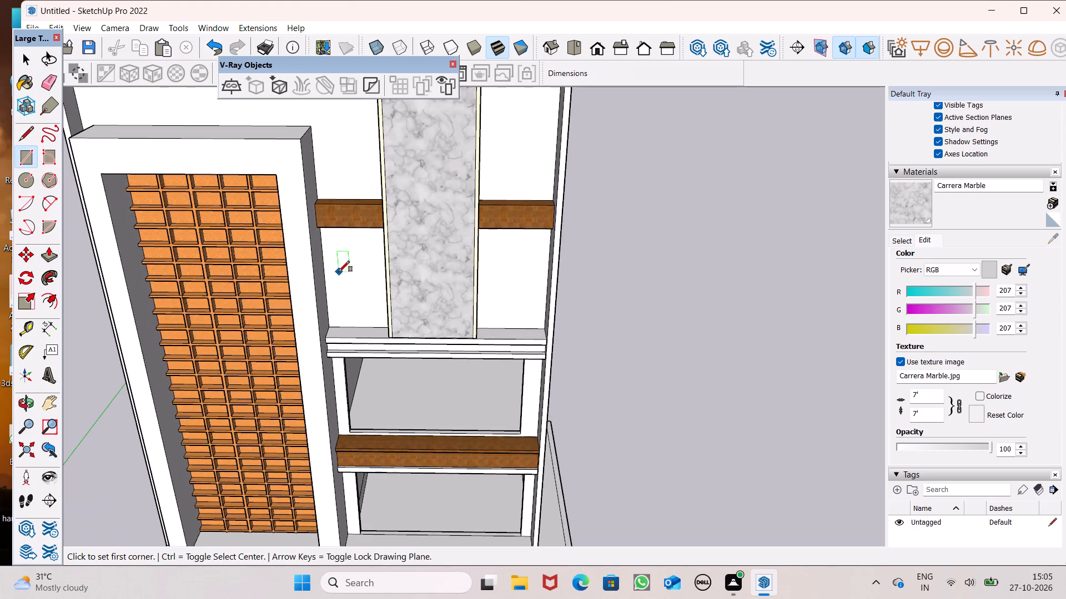
{"action": "middle_click_drag", "start_coordinate": [339, 272], "coordinate": [374, 135]}
{"action": "scroll", "coordinate": [359, 210], "scroll_direction": "up", "scroll_amount": 9}
{"action": "scroll", "coordinate": [303, 184], "scroll_direction": "up", "scroll_amount": 4}
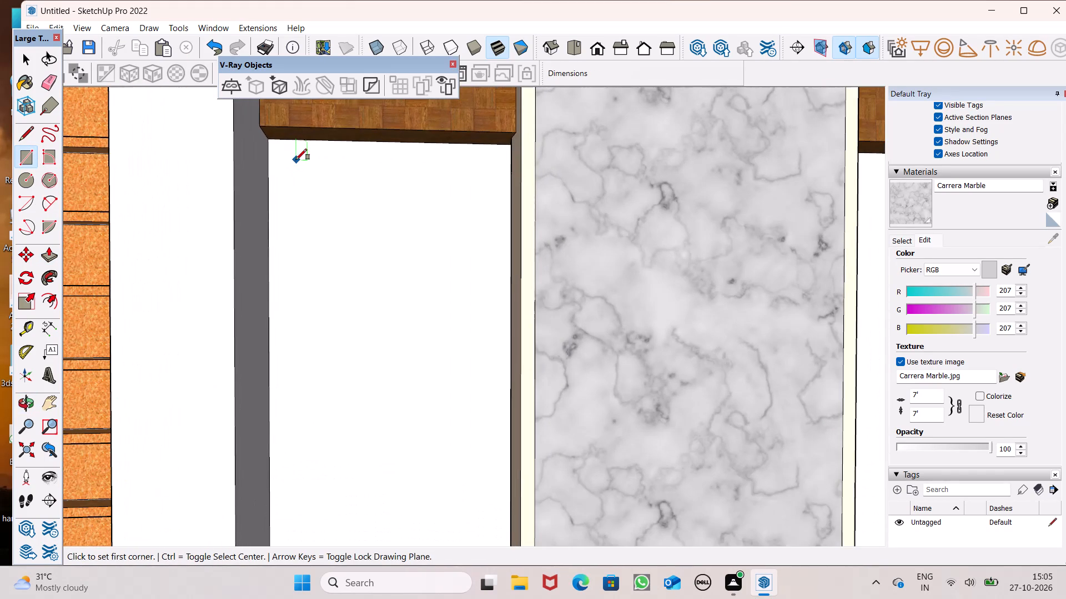
{"action": "left_click", "coordinate": [279, 153]}
{"action": "scroll", "coordinate": [354, 219], "scroll_direction": "down", "scroll_amount": 6}
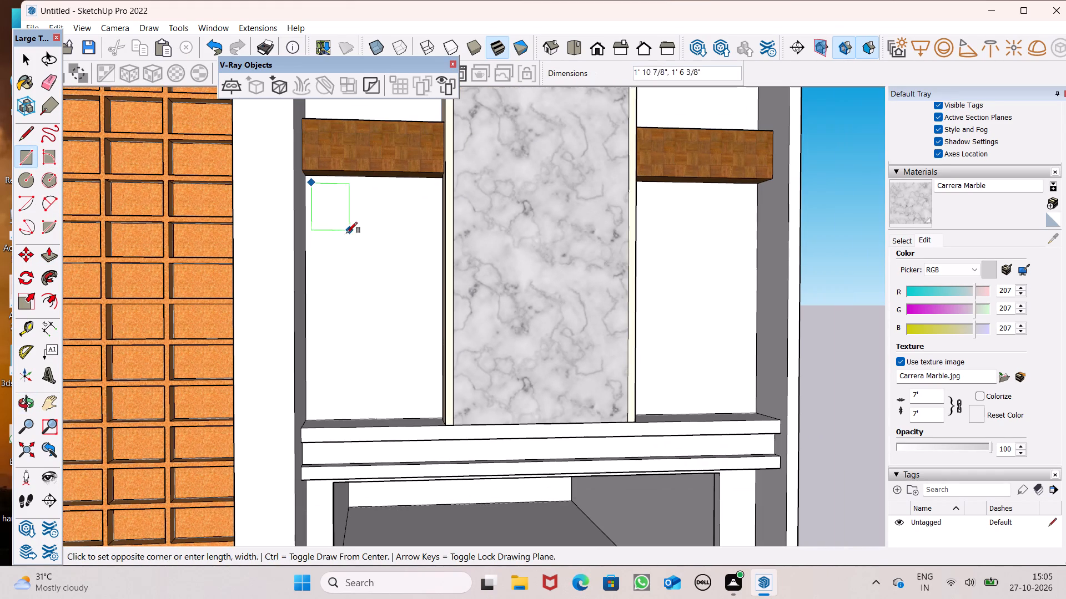
{"action": "middle_click_drag", "start_coordinate": [429, 384], "coordinate": [421, 427]}
{"action": "scroll", "coordinate": [421, 428], "scroll_direction": "up", "scroll_amount": 1}
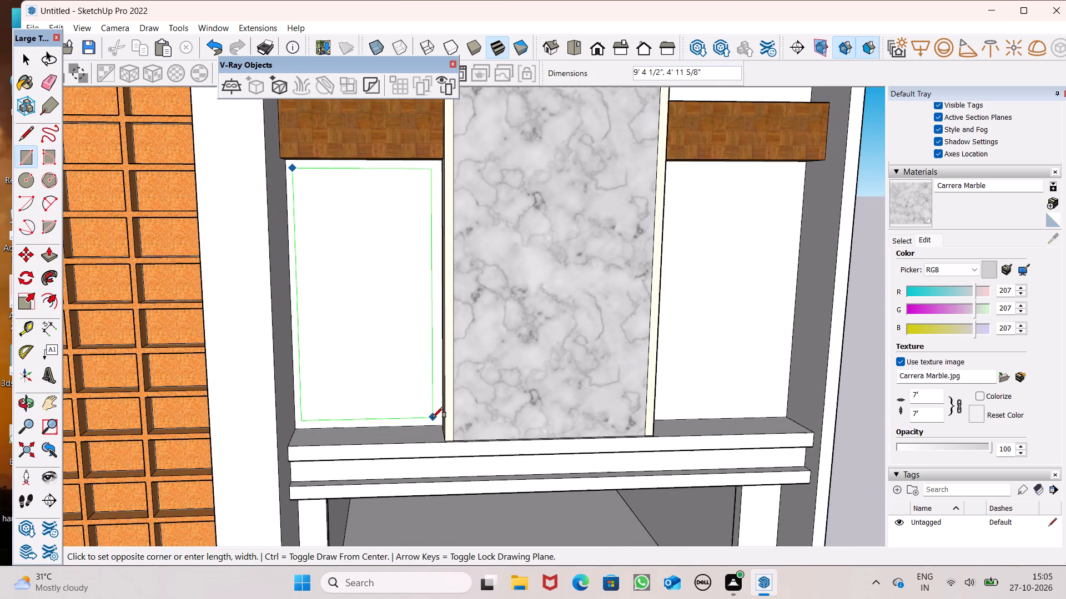
{"action": "left_click", "coordinate": [433, 418]}
Draw a rectangle about 5' 2" wide on the wall below the upper parquet band, on the marble panel's far side from the lattice.
{"action": "scroll", "coordinate": [269, 342], "scroll_direction": "down", "scroll_amount": 6}
{"action": "middle_click_drag", "start_coordinate": [602, 296], "coordinate": [526, 292]}
{"action": "scroll", "coordinate": [522, 285], "scroll_direction": "up", "scroll_amount": 2}
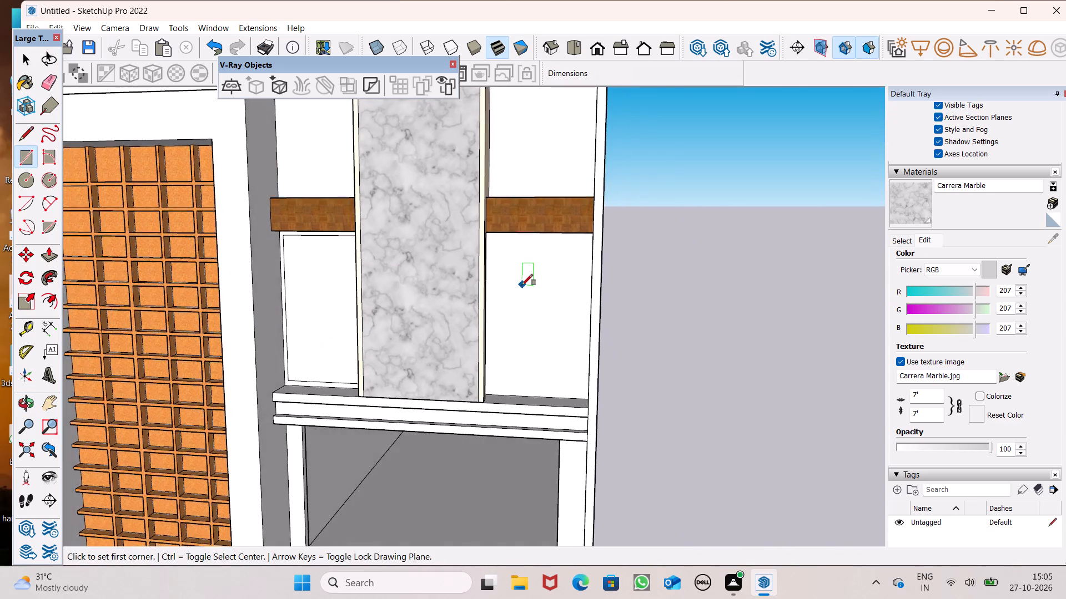
{"action": "scroll", "coordinate": [522, 285], "scroll_direction": "up", "scroll_amount": 3}
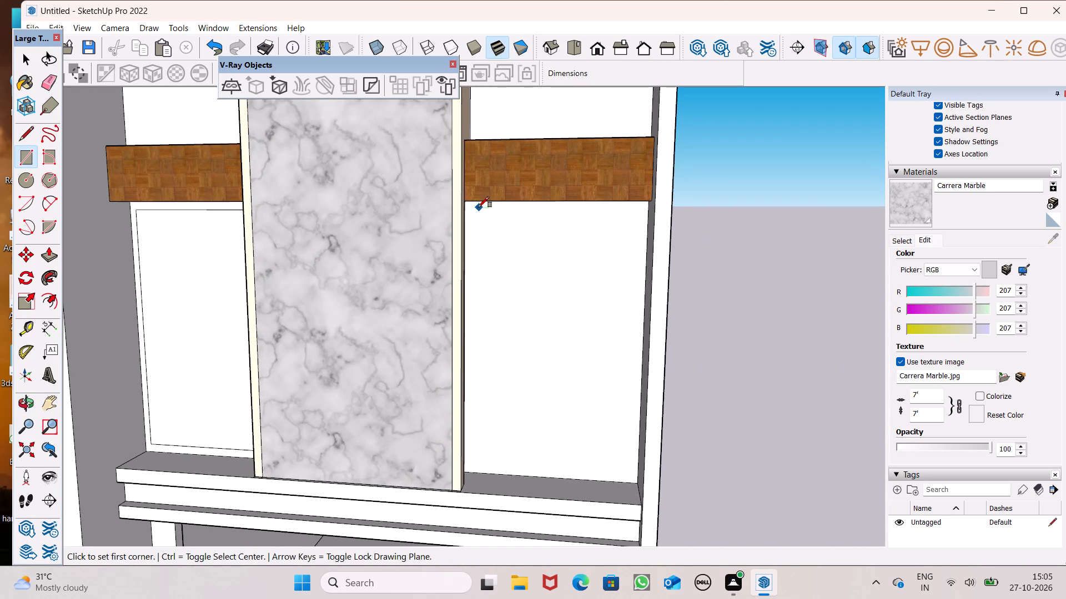
{"action": "left_click", "coordinate": [477, 207]}
{"action": "middle_click_drag", "start_coordinate": [621, 452], "coordinate": [631, 477]}
{"action": "scroll", "coordinate": [631, 477], "scroll_direction": "up", "scroll_amount": 1}
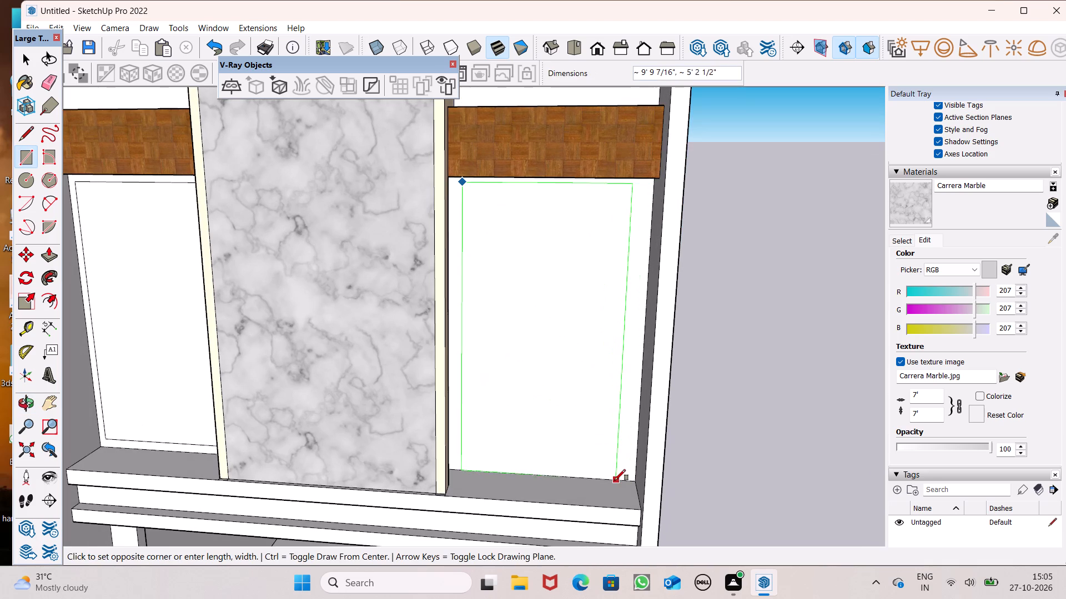
{"action": "left_click", "coordinate": [619, 471]}
Draw a rectangle about 9' 6 9/16" by 5' 3 3/4" above the upper parquet band, on the marble panel's far side from the lattice.
{"action": "scroll", "coordinate": [577, 343], "scroll_direction": "down", "scroll_amount": 9}
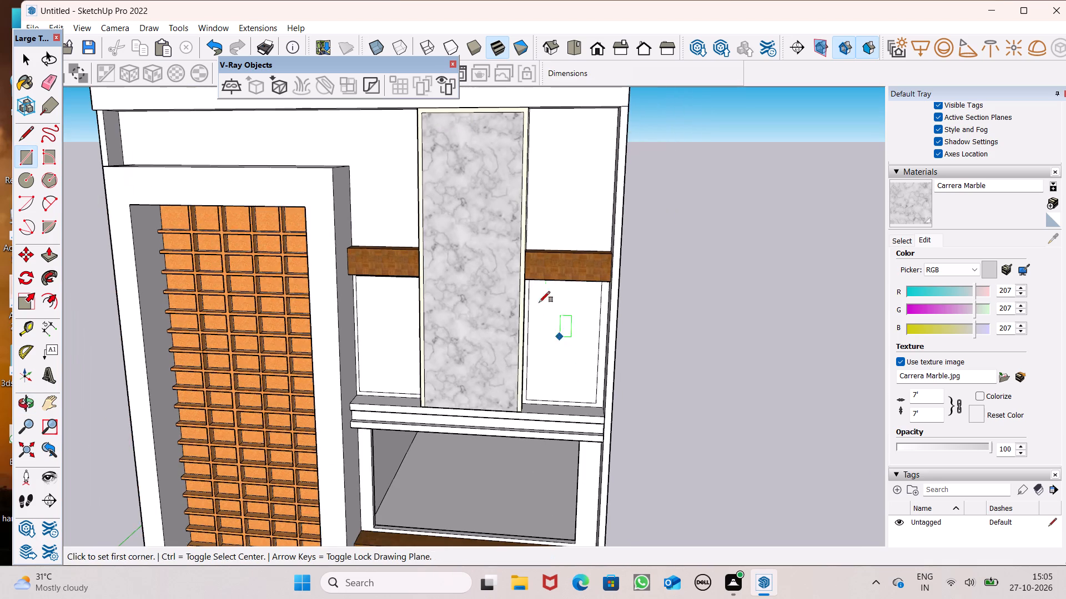
{"action": "scroll", "coordinate": [541, 118], "scroll_direction": "up", "scroll_amount": 10}
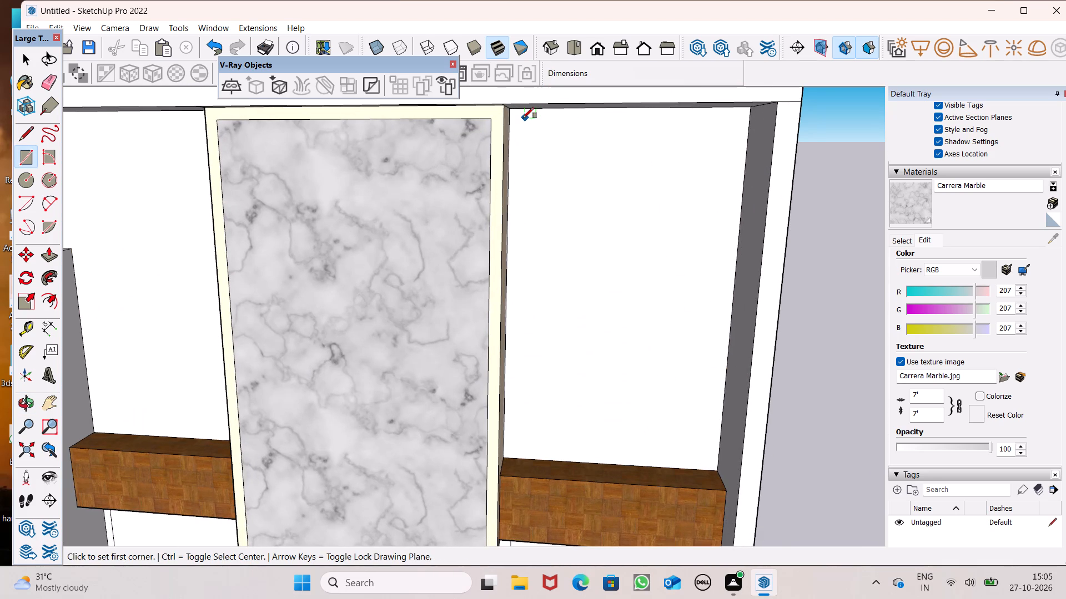
{"action": "left_click_drag", "start_coordinate": [520, 118], "coordinate": [523, 125]}
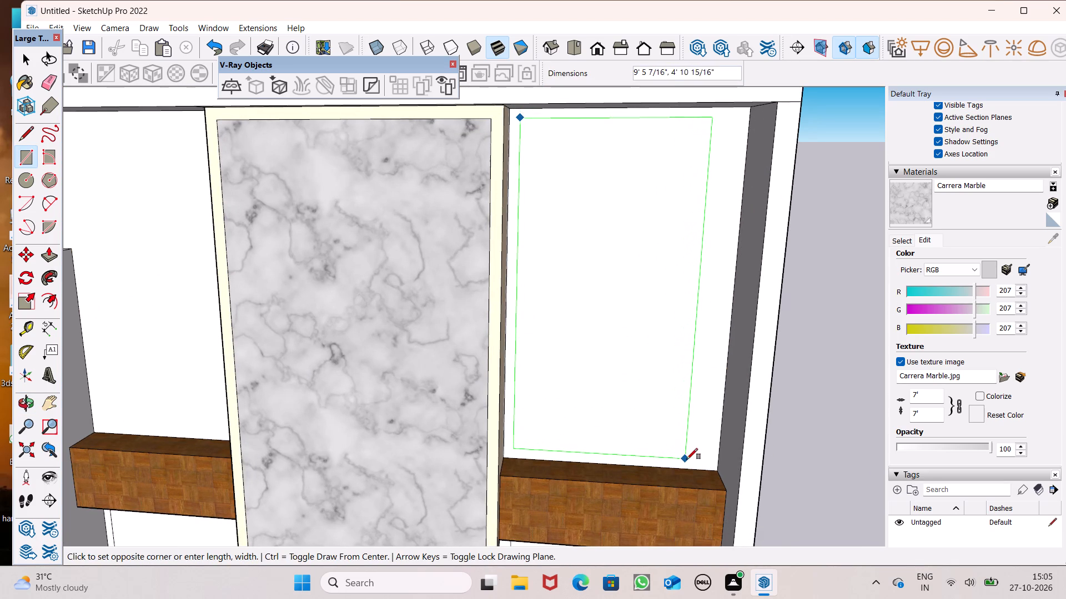
{"action": "left_click", "coordinate": [700, 463]}
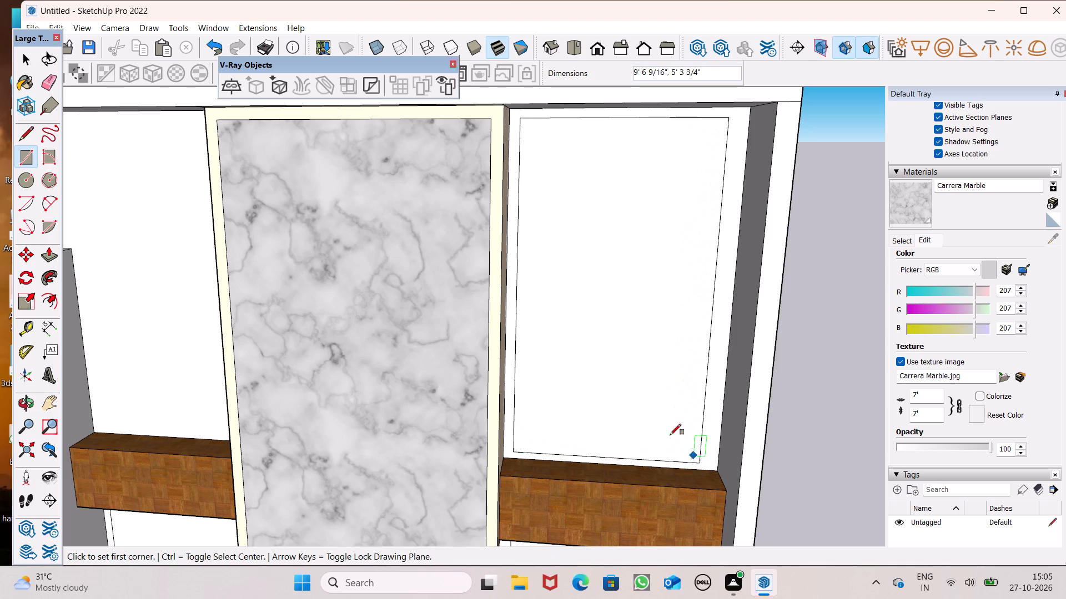
Draw a rectangle about 9' 5 5/8" by 4' 11 3/16" above the upper parquet band, on the marble panel's lattice side.
{"action": "scroll", "coordinate": [670, 389], "scroll_direction": "down", "scroll_amount": 7}
{"action": "middle_click_drag", "start_coordinate": [485, 393], "coordinate": [554, 382]}
{"action": "scroll", "coordinate": [449, 326], "scroll_direction": "up", "scroll_amount": 4}
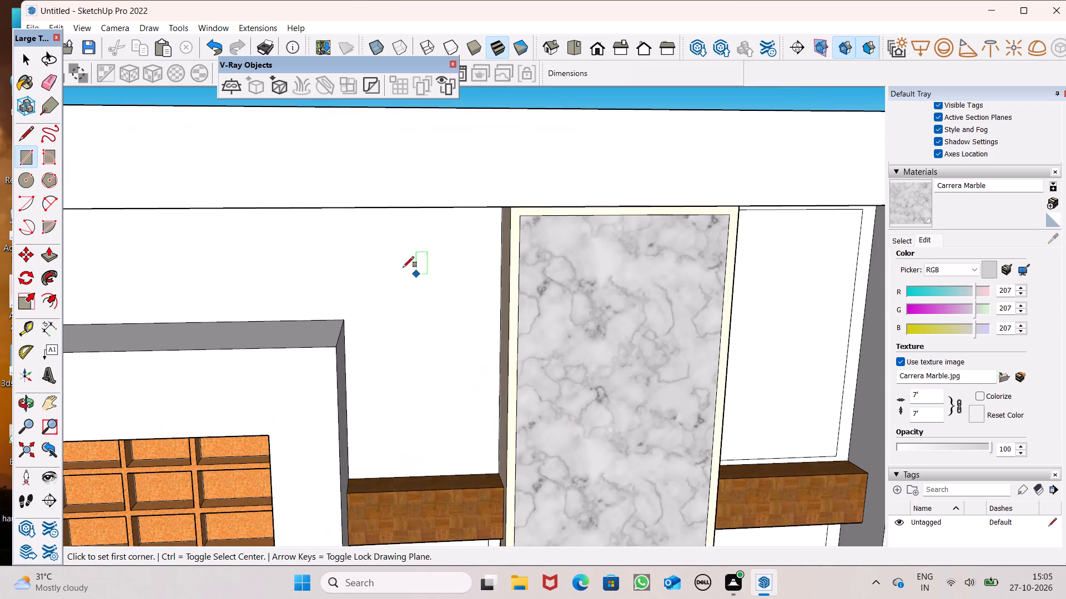
{"action": "left_click", "coordinate": [348, 212]}
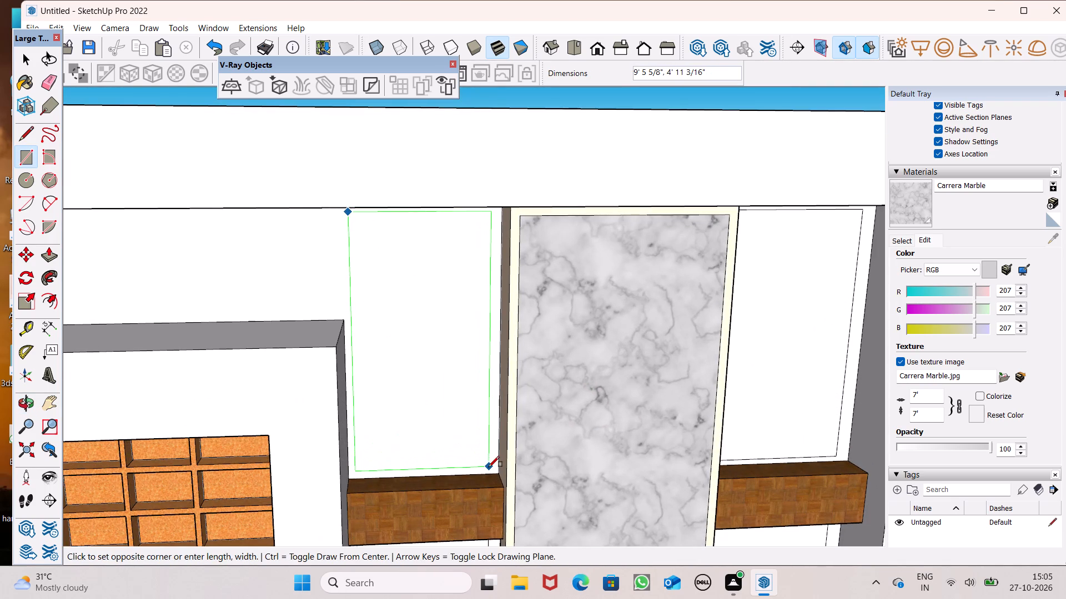
{"action": "left_click_drag", "start_coordinate": [489, 467], "coordinate": [480, 464]}
Push the two rectangles above the upper parquet band, flanking the marble panel, 6" through the wall to make openings.
{"action": "left_click", "coordinate": [54, 256]}
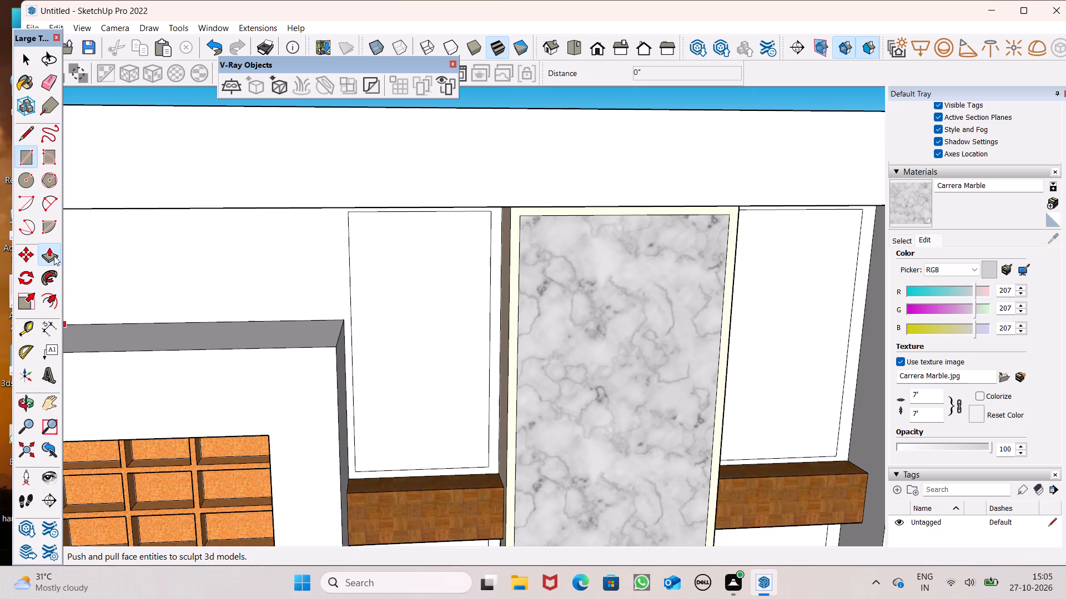
{"action": "left_click_drag", "start_coordinate": [406, 458], "coordinate": [436, 420]}
{"action": "scroll", "coordinate": [314, 349], "scroll_direction": "down", "scroll_amount": 6}
{"action": "middle_click_drag", "start_coordinate": [370, 438], "coordinate": [318, 466]}
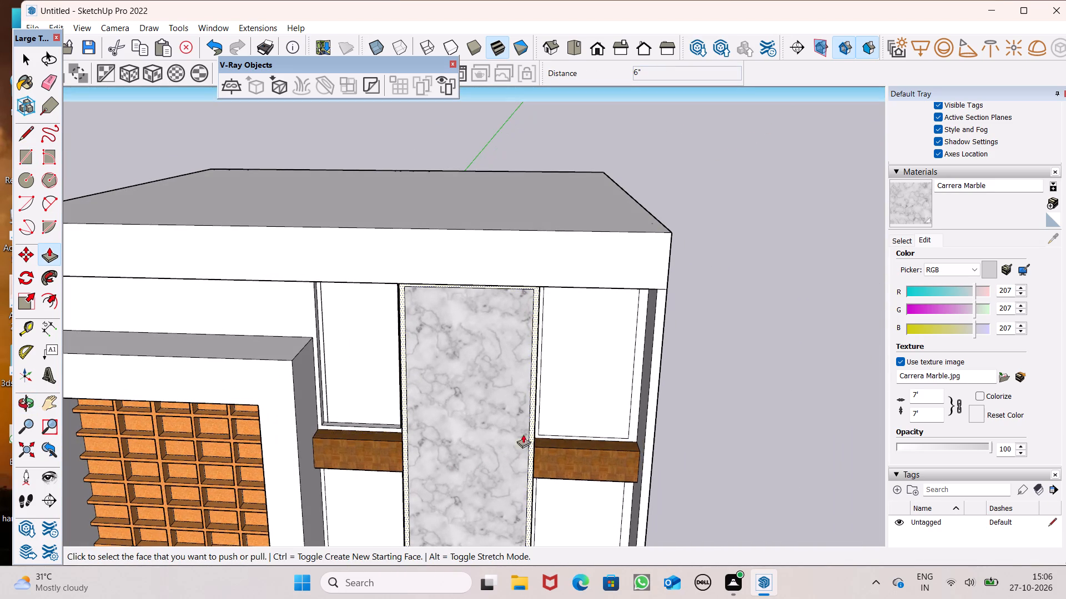
{"action": "left_click_drag", "start_coordinate": [558, 430], "coordinate": [596, 379]}
{"action": "scroll", "coordinate": [335, 327], "scroll_direction": "down", "scroll_amount": 5}
{"action": "middle_click_drag", "start_coordinate": [379, 437], "coordinate": [369, 404]}
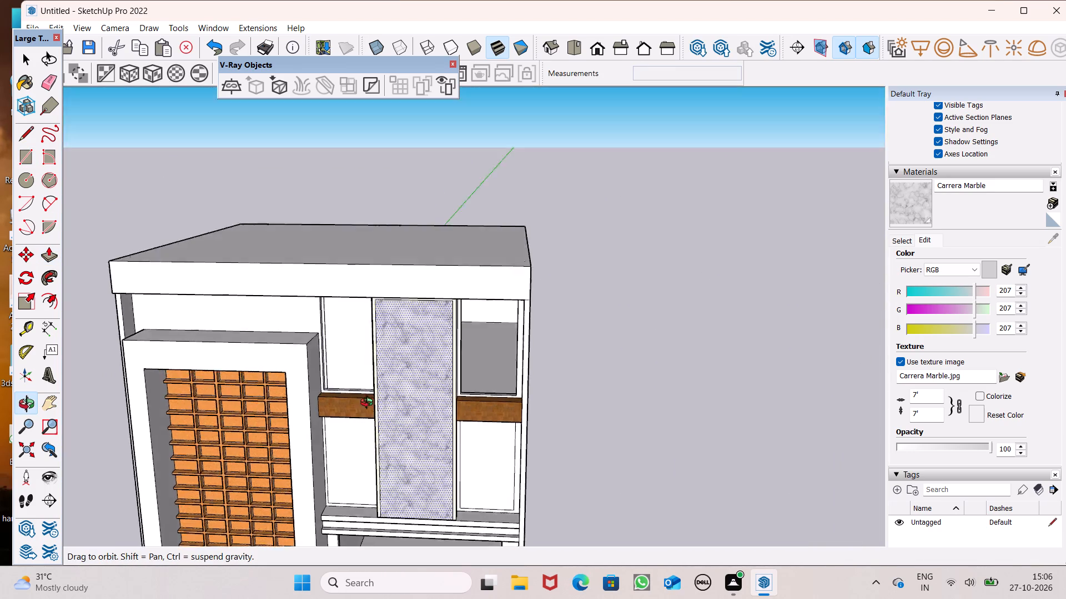
{"action": "middle_click_drag", "start_coordinate": [369, 404], "coordinate": [426, 403]}
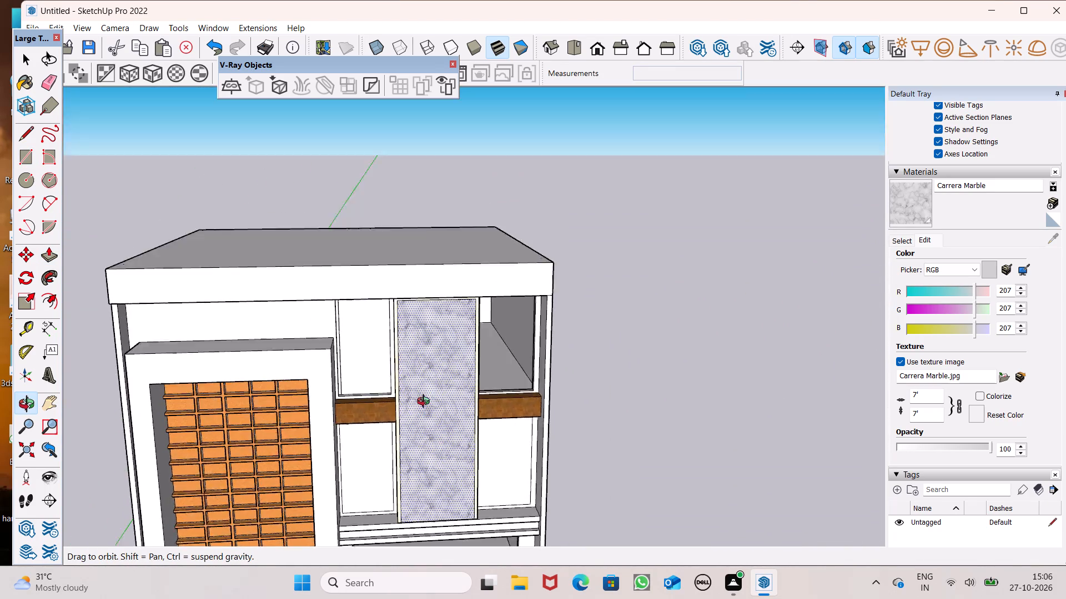
{"action": "middle_click_drag", "start_coordinate": [426, 403], "coordinate": [424, 399]}
Push the two rectangles below the upper parquet band, flanking the marble panel, 6" through the wall to make openings.
{"action": "scroll", "coordinate": [406, 258], "scroll_direction": "down", "scroll_amount": 4}
{"action": "scroll", "coordinate": [368, 525], "scroll_direction": "up", "scroll_amount": 5}
{"action": "left_click_drag", "start_coordinate": [373, 361], "coordinate": [381, 346]}
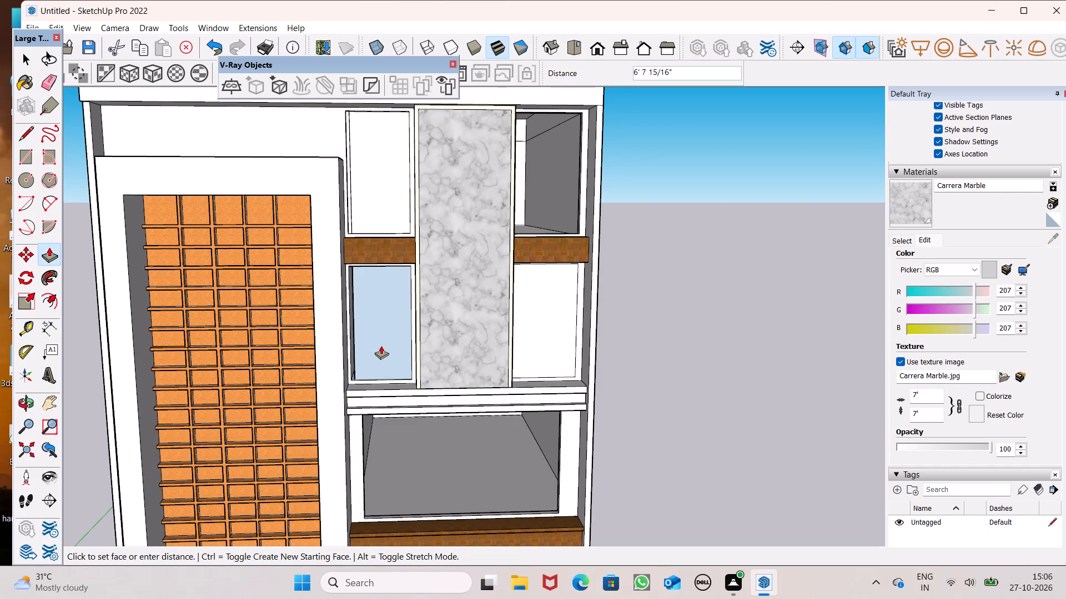
{"action": "left_click_drag", "start_coordinate": [381, 346], "coordinate": [405, 334]}
{"action": "middle_click_drag", "start_coordinate": [531, 392], "coordinate": [459, 452]}
{"action": "scroll", "coordinate": [459, 452], "scroll_direction": "up", "scroll_amount": 4}
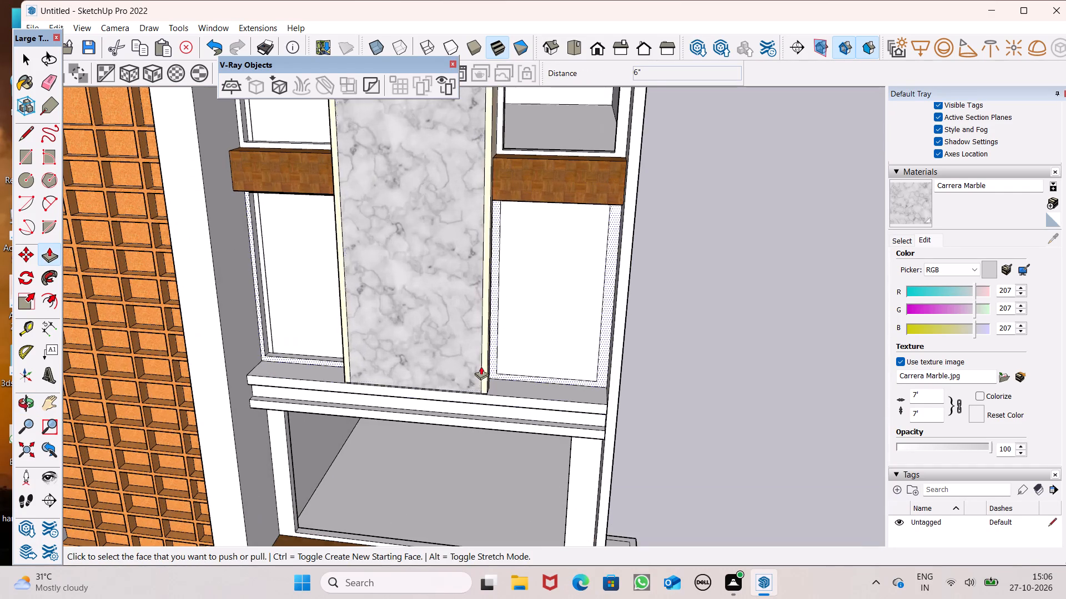
{"action": "left_click_drag", "start_coordinate": [510, 361], "coordinate": [558, 306]}
{"action": "scroll", "coordinate": [548, 255], "scroll_direction": "down", "scroll_amount": 4}
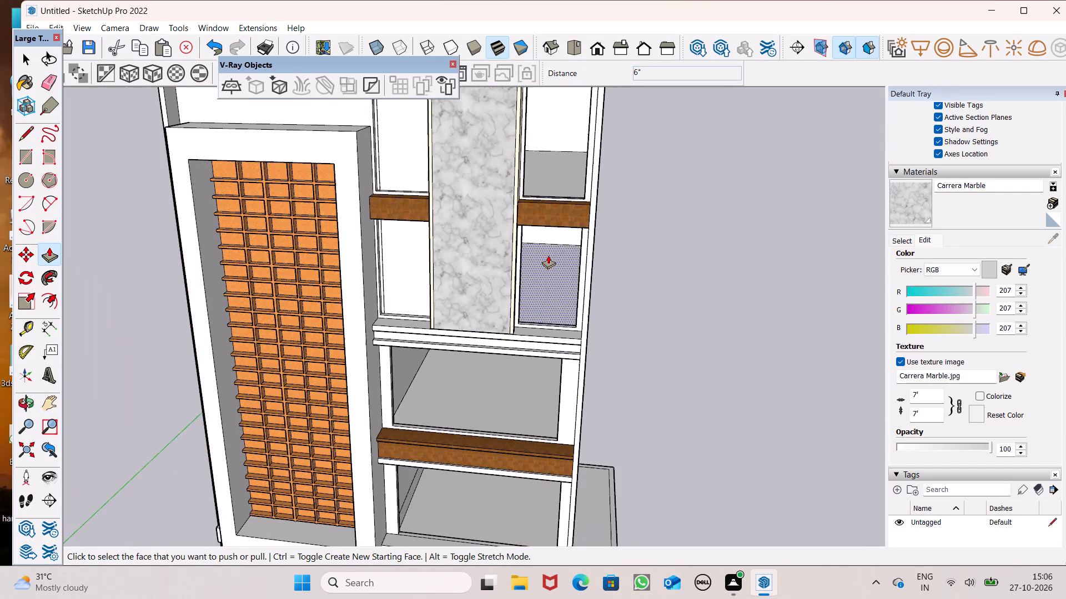
{"action": "scroll", "coordinate": [554, 284], "scroll_direction": "down", "scroll_amount": 3}
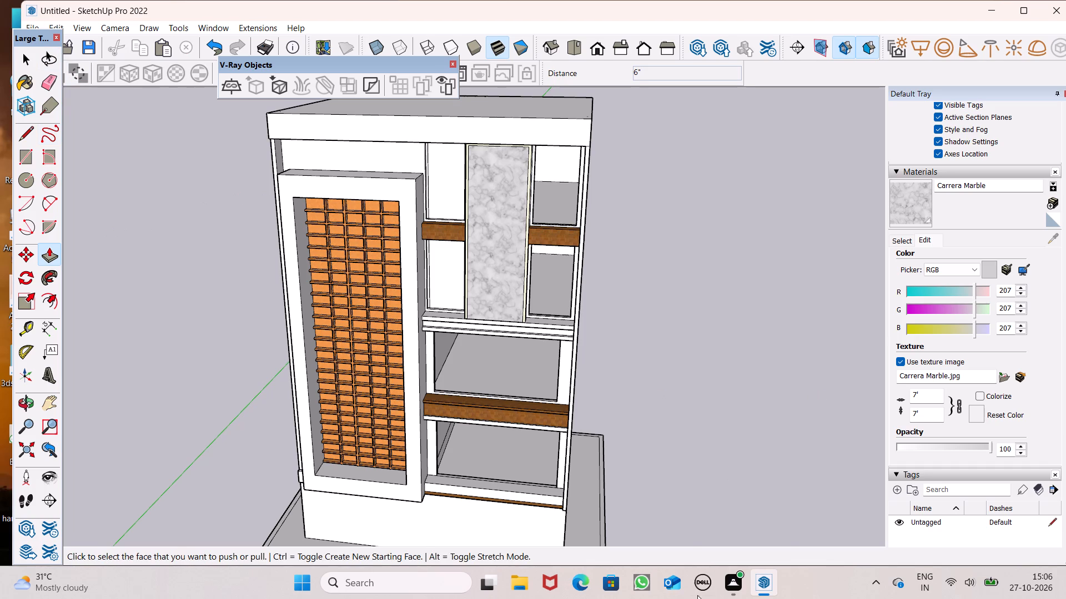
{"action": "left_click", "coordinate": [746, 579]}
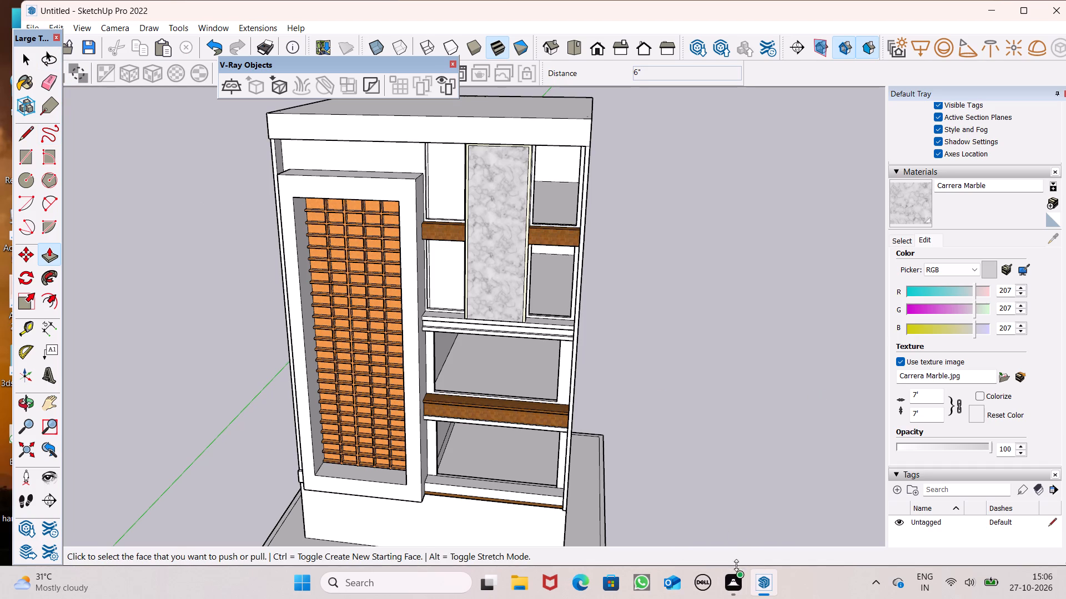
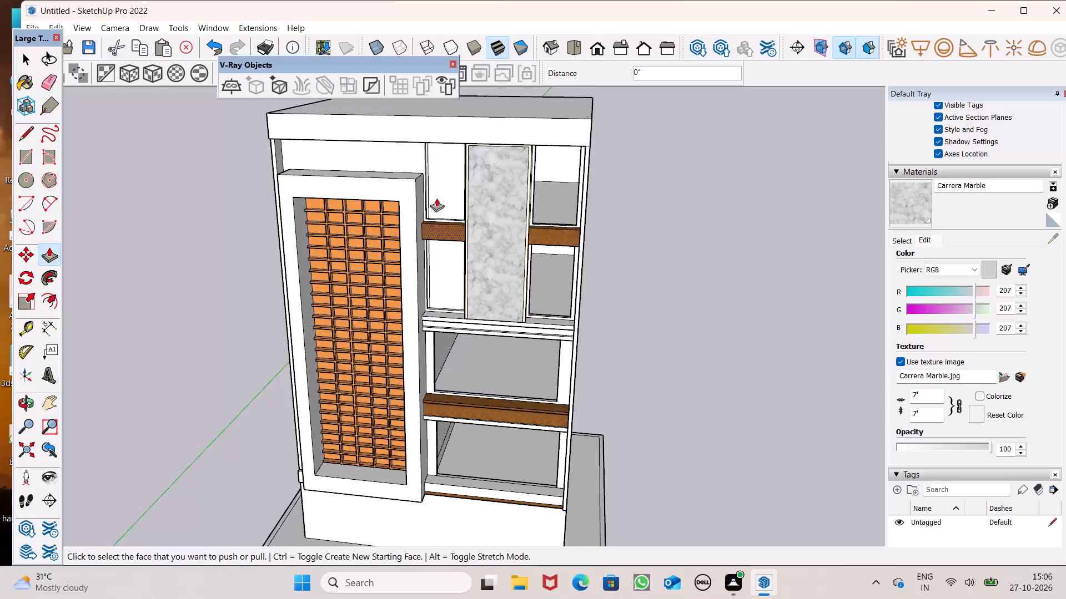
Draw an upright rectangle about 2' 4 1/2" by 4' 3 3/4" in the empty space beside the building.
{"action": "scroll", "coordinate": [496, 230], "scroll_direction": "down", "scroll_amount": 1}
{"action": "middle_click_drag", "start_coordinate": [590, 275], "coordinate": [614, 206]}
{"action": "left_click", "coordinate": [29, 163]}
{"action": "scroll", "coordinate": [38, 163], "scroll_direction": "down", "scroll_amount": 3}
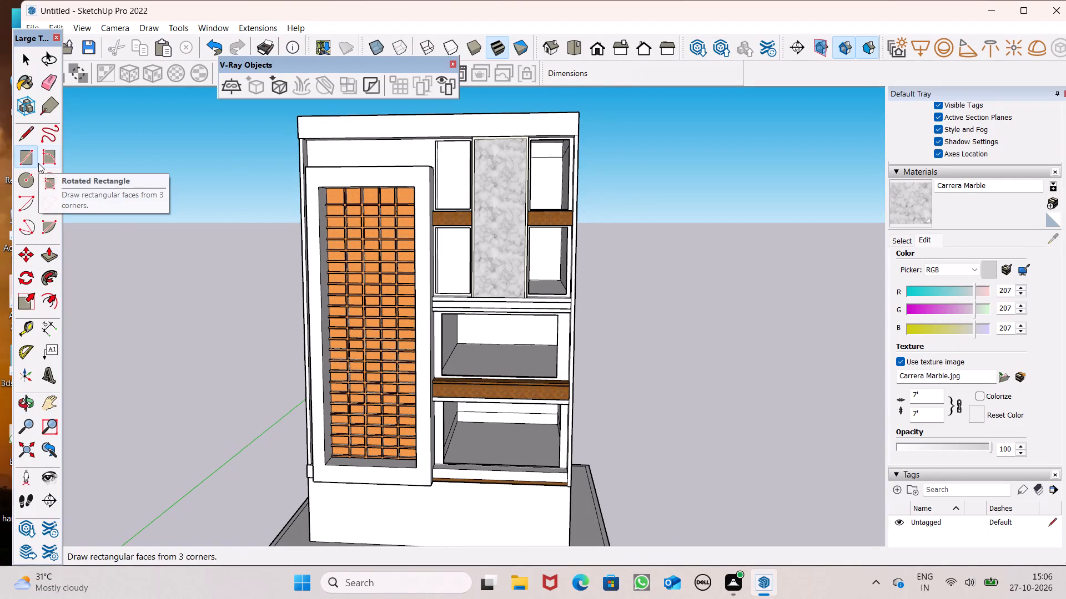
{"action": "scroll", "coordinate": [38, 163], "scroll_direction": "down", "scroll_amount": 2}
{"action": "scroll", "coordinate": [135, 166], "scroll_direction": "down", "scroll_amount": 1}
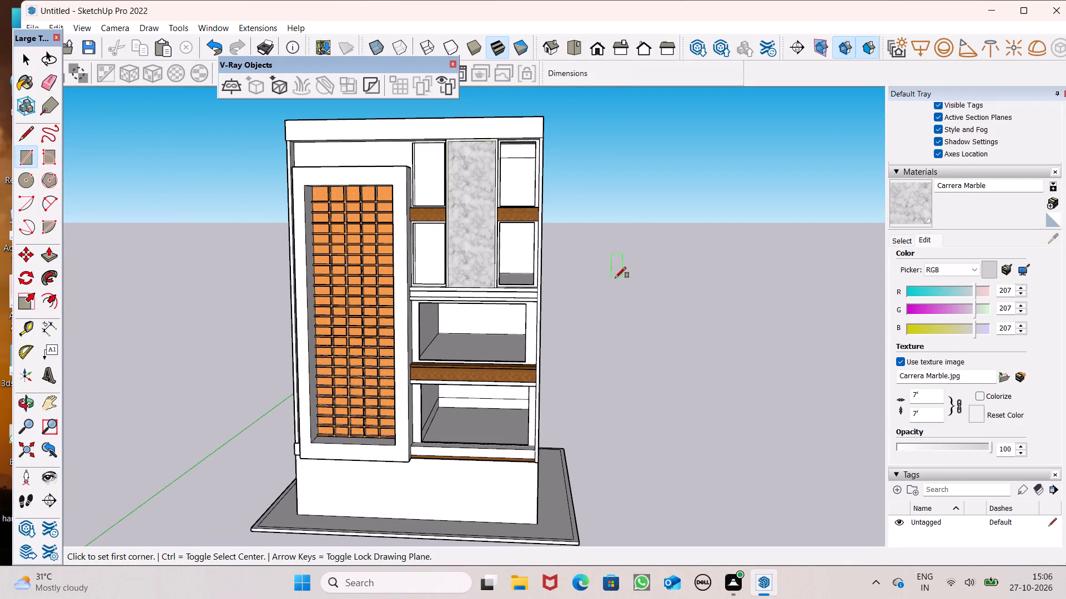
{"action": "scroll", "coordinate": [617, 278], "scroll_direction": "down", "scroll_amount": 2}
{"action": "middle_click_drag", "start_coordinate": [712, 399], "coordinate": [699, 401]}
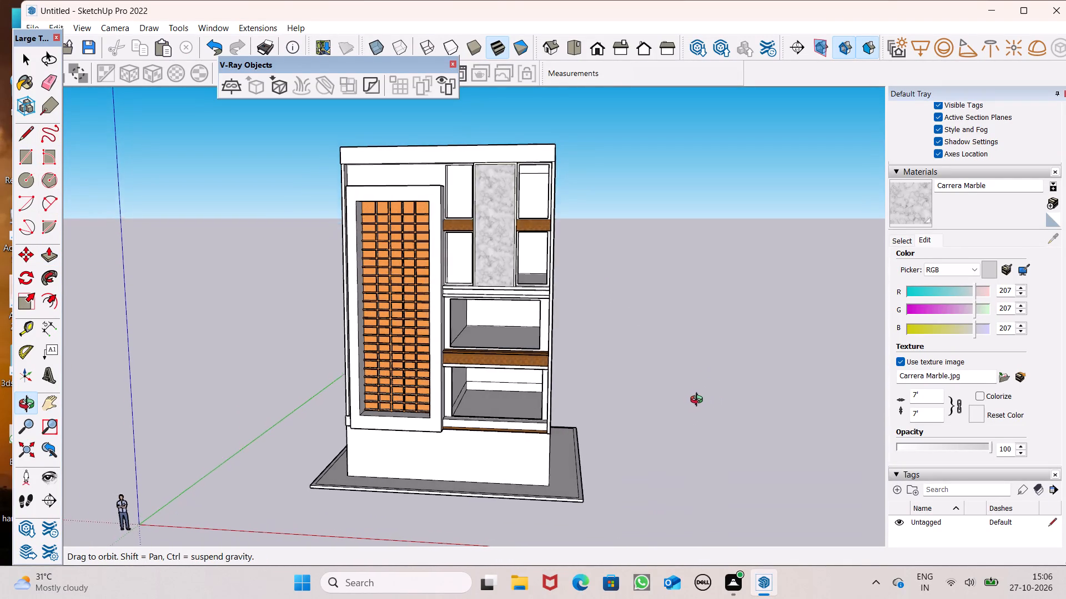
{"action": "middle_click_drag", "start_coordinate": [699, 401], "coordinate": [686, 392]}
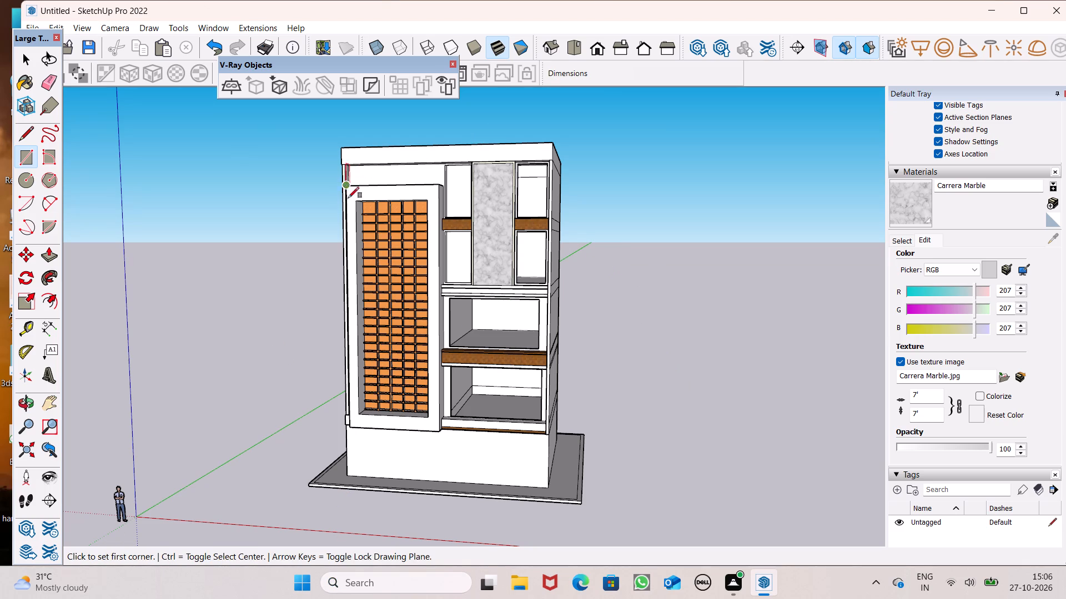
{"action": "scroll", "coordinate": [557, 246], "scroll_direction": "down", "scroll_amount": 3}
{"action": "middle_click_drag", "start_coordinate": [665, 361], "coordinate": [686, 289]}
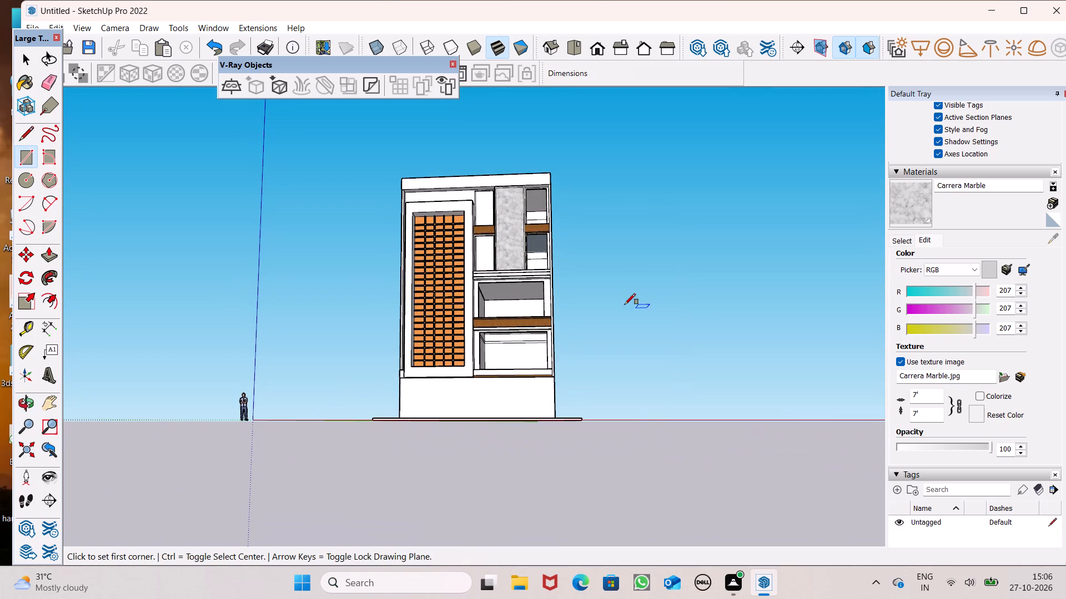
{"action": "middle_click_drag", "start_coordinate": [624, 269], "coordinate": [610, 366]}
{"action": "middle_click_drag", "start_coordinate": [635, 337], "coordinate": [635, 338]}
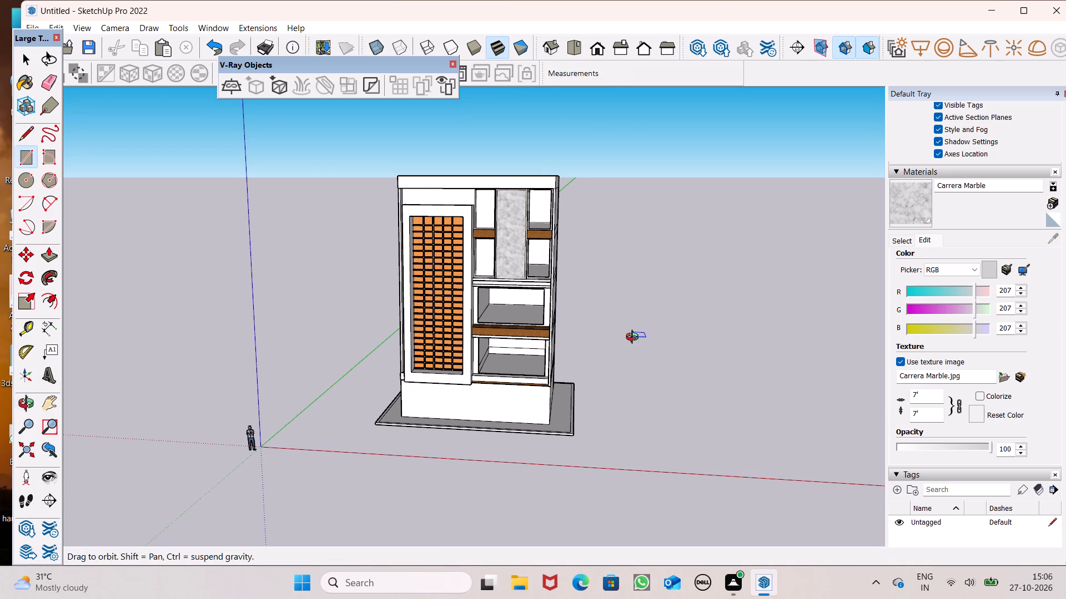
{"action": "middle_click_drag", "start_coordinate": [635, 338], "coordinate": [656, 273]}
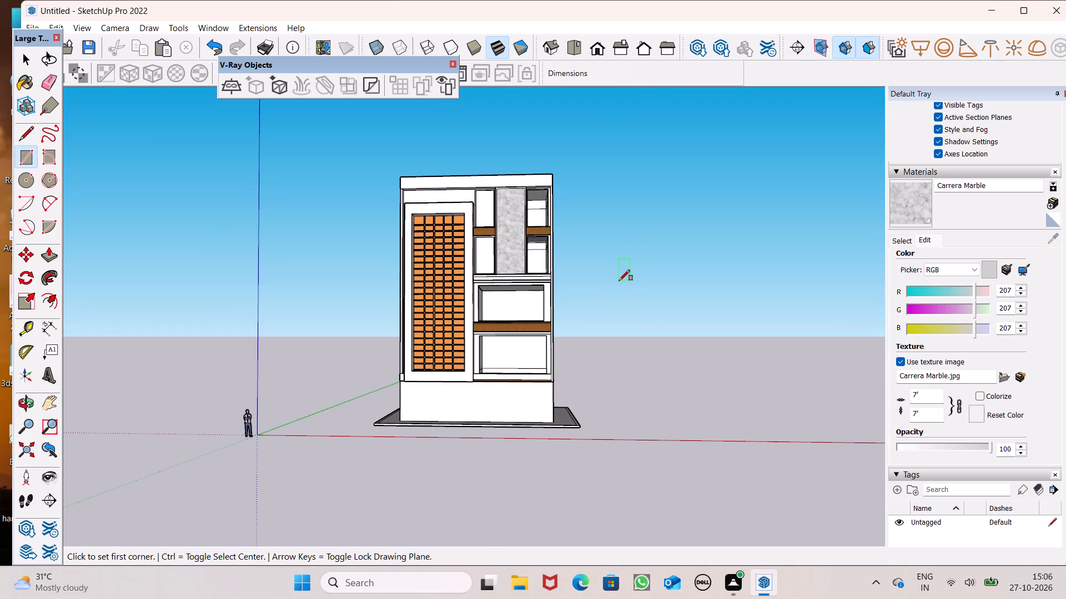
{"action": "left_click", "coordinate": [619, 281]}
{"action": "scroll", "coordinate": [637, 308], "scroll_direction": "up", "scroll_amount": 8}
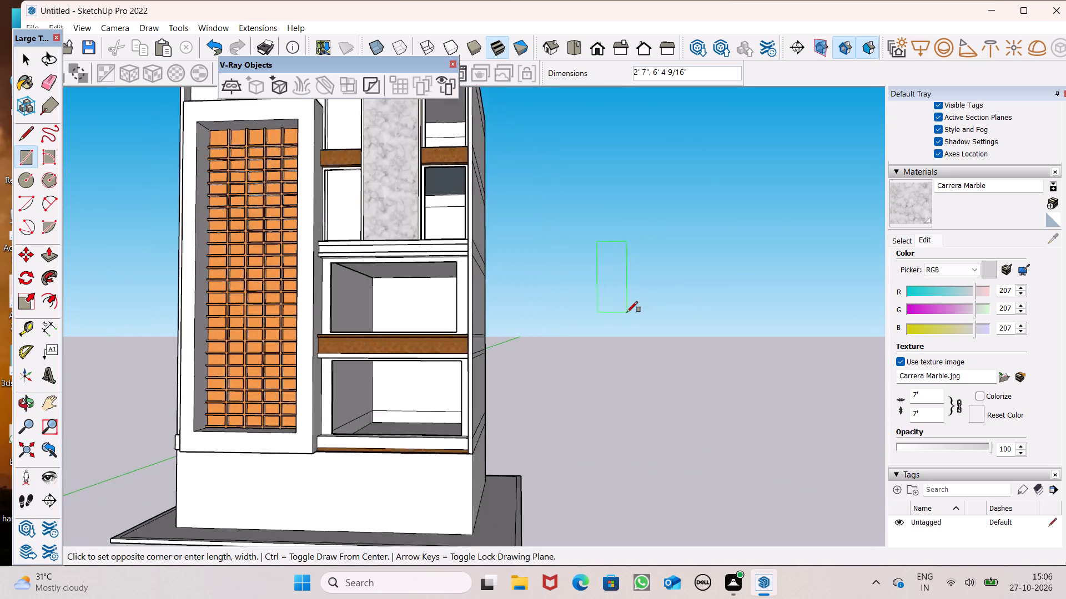
{"action": "scroll", "coordinate": [627, 312], "scroll_direction": "up", "scroll_amount": 3}
{"action": "left_click", "coordinate": [623, 276]}
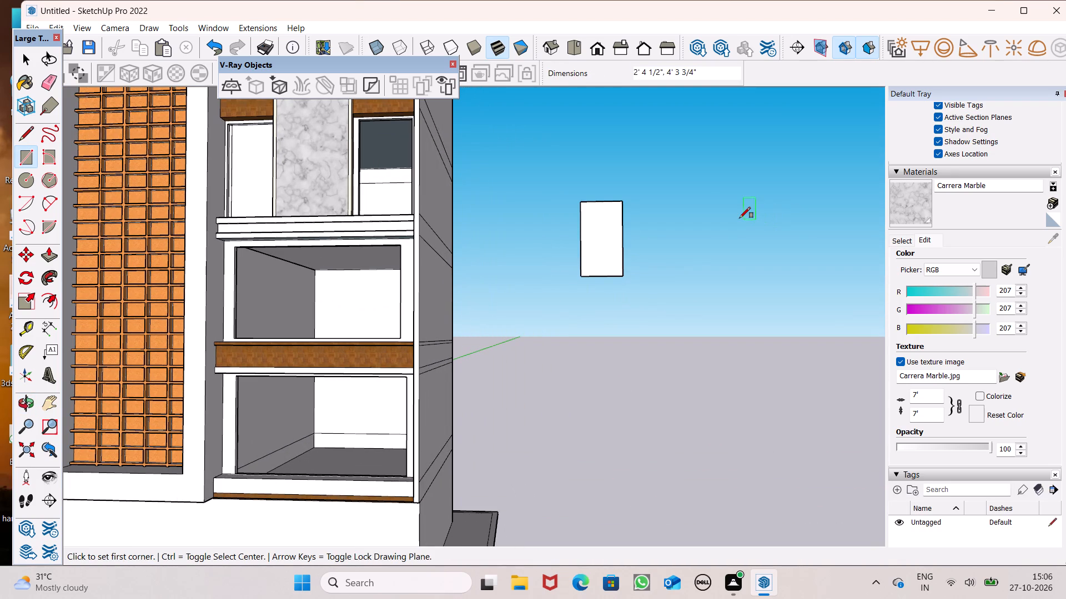
Draw a square about 3' 11 7/16" on each side, beyond the narrow rectangle beside the building.
{"action": "left_click", "coordinate": [675, 207]}
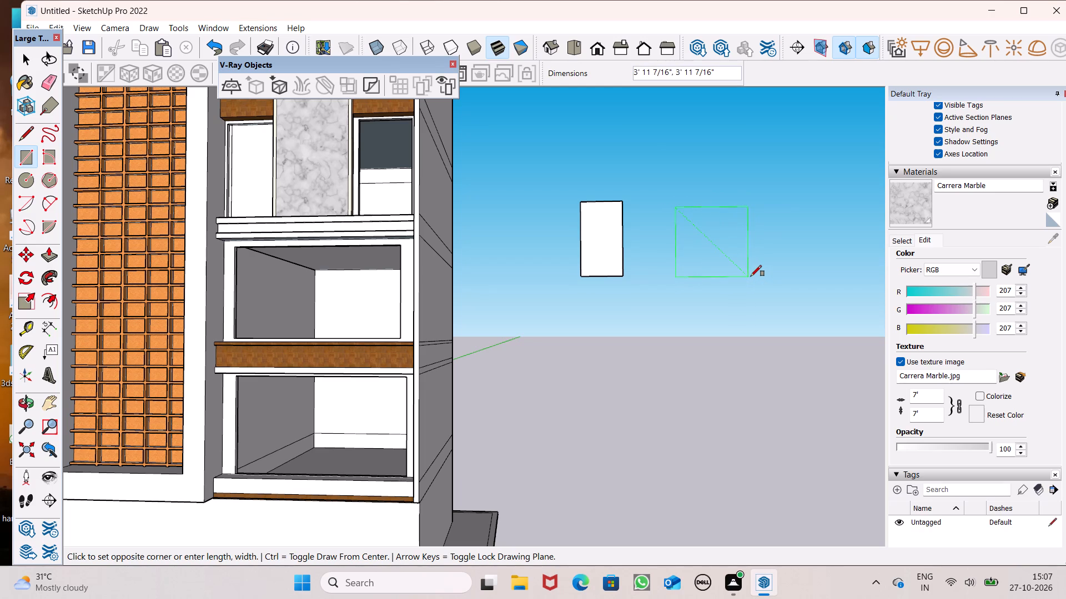
{"action": "left_click", "coordinate": [751, 276]}
{"action": "scroll", "coordinate": [718, 245], "scroll_direction": "up", "scroll_amount": 4}
{"action": "scroll", "coordinate": [762, 245], "scroll_direction": "up", "scroll_amount": 3}
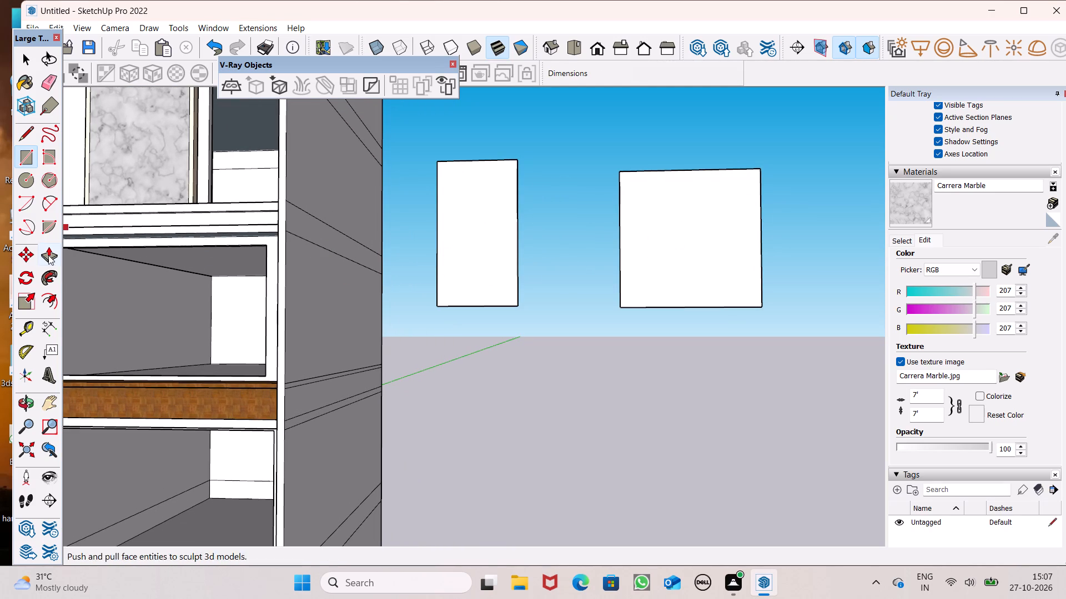
Offset the outline of the narrow rectangle inward by about 2 1/8" to form a frame border.
{"action": "left_click", "coordinate": [53, 301]}
{"action": "scroll", "coordinate": [422, 153], "scroll_direction": "up", "scroll_amount": 1}
{"action": "scroll", "coordinate": [495, 160], "scroll_direction": "up", "scroll_amount": 2}
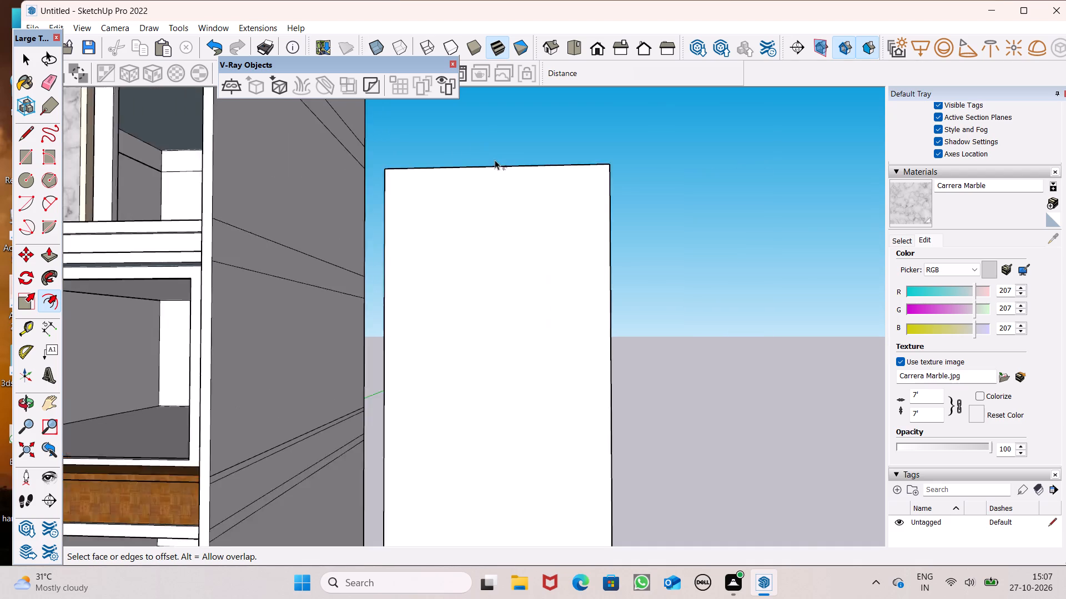
{"action": "scroll", "coordinate": [495, 160], "scroll_direction": "up", "scroll_amount": 2}
{"action": "scroll", "coordinate": [495, 173], "scroll_direction": "down", "scroll_amount": 4}
{"action": "left_click", "coordinate": [479, 182]}
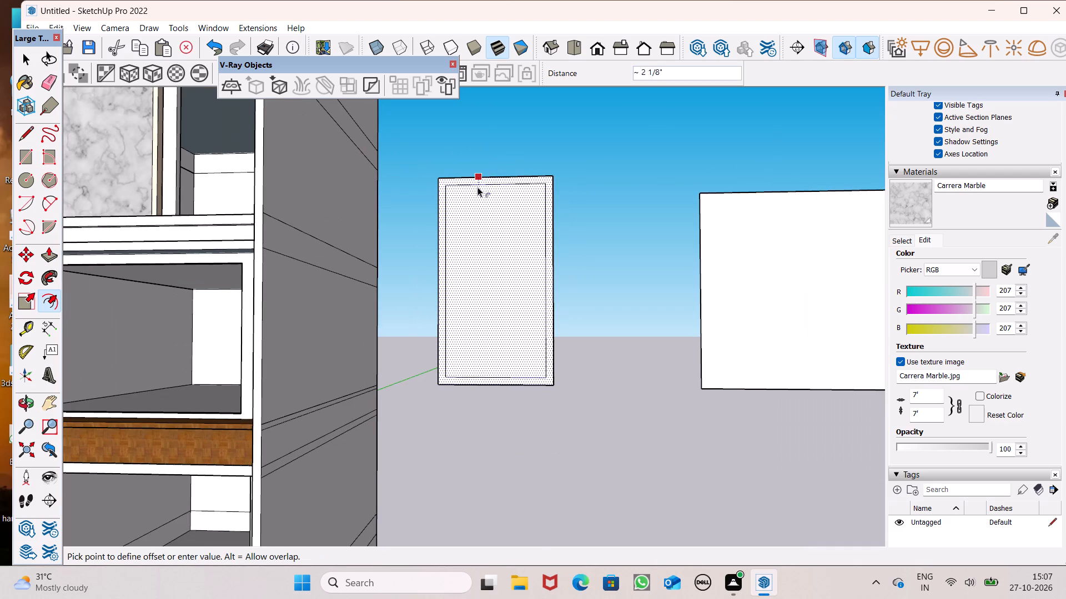
{"action": "scroll", "coordinate": [459, 181], "scroll_direction": "down", "scroll_amount": 1}
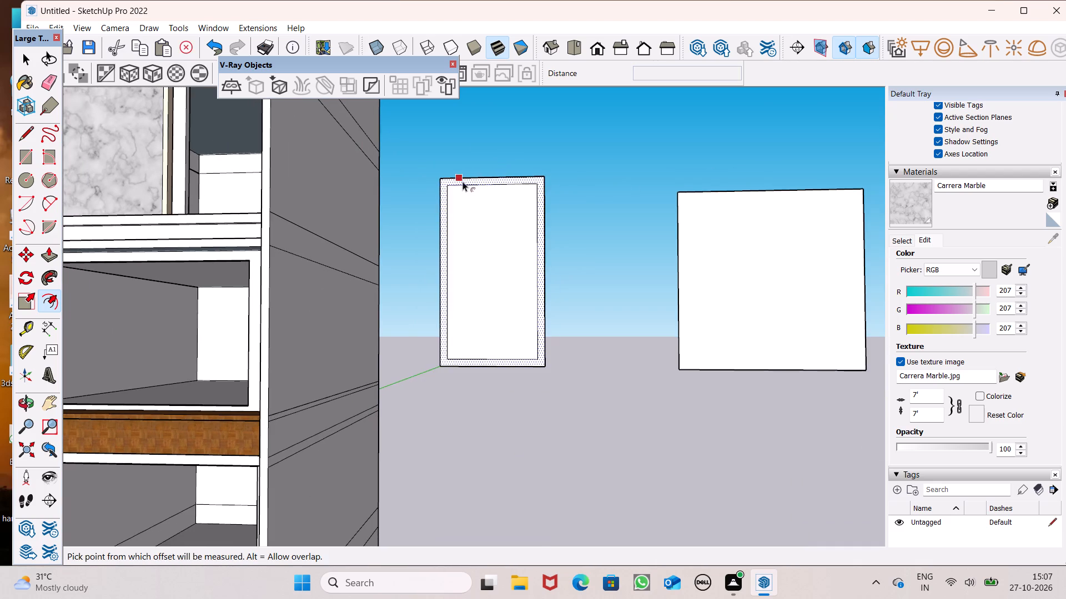
Offset the outline of the square inward by about 1 3/4" to form a frame border.
{"action": "scroll", "coordinate": [662, 202], "scroll_direction": "up", "scroll_amount": 4}
{"action": "scroll", "coordinate": [565, 214], "scroll_direction": "down", "scroll_amount": 6}
{"action": "scroll", "coordinate": [681, 184], "scroll_direction": "up", "scroll_amount": 4}
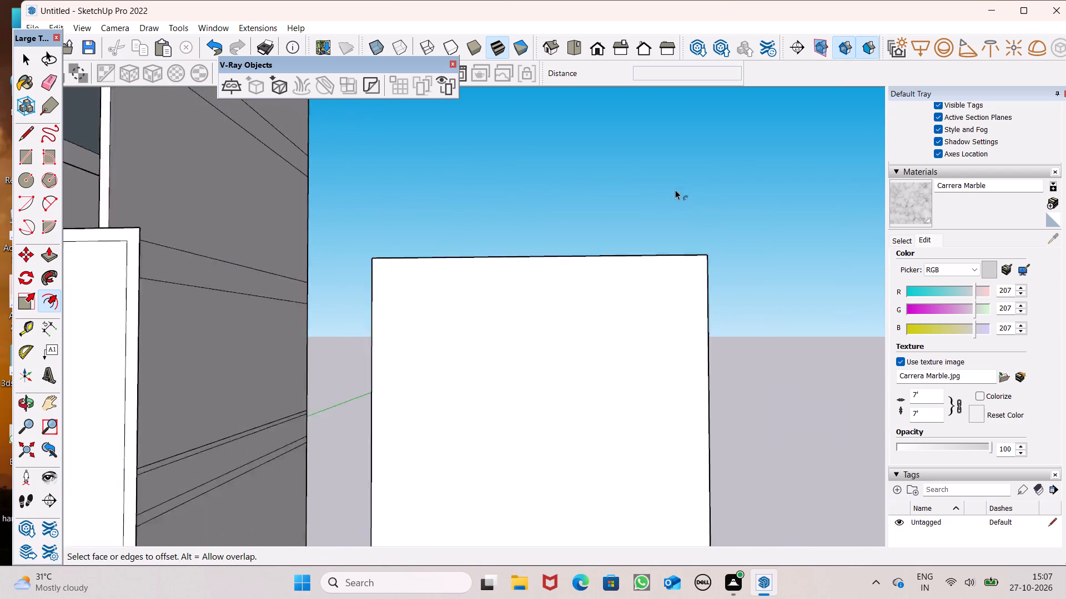
{"action": "scroll", "coordinate": [675, 190], "scroll_direction": "up", "scroll_amount": 1}
{"action": "scroll", "coordinate": [651, 199], "scroll_direction": "down", "scroll_amount": 3}
{"action": "scroll", "coordinate": [500, 251], "scroll_direction": "up", "scroll_amount": 5}
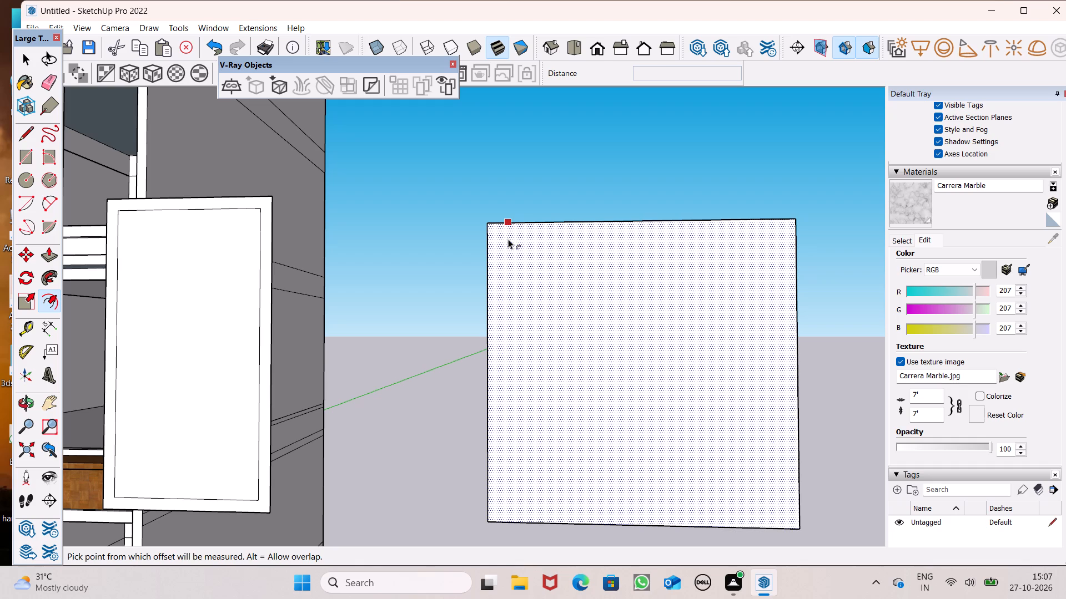
{"action": "left_click_drag", "start_coordinate": [508, 239], "coordinate": [508, 233]}
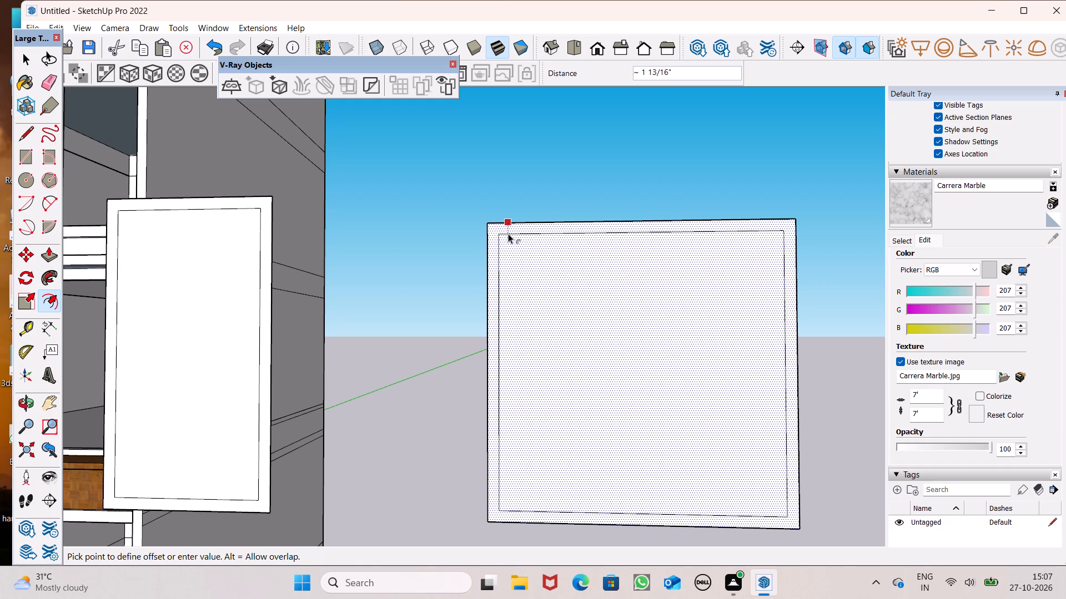
{"action": "left_click_drag", "start_coordinate": [508, 233], "coordinate": [505, 232]}
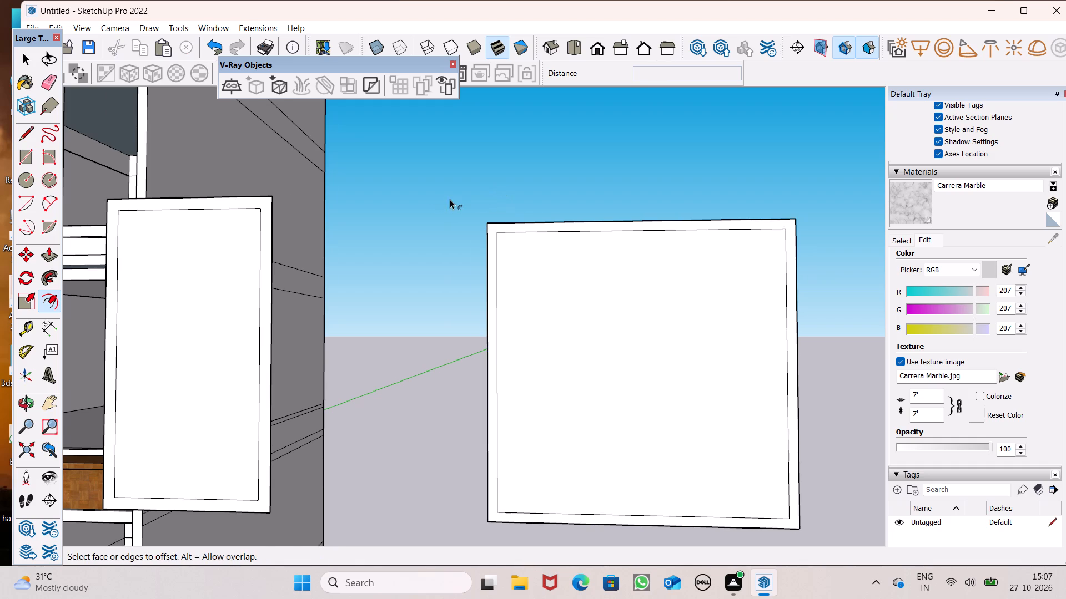
Draw a horizontal strip about 1 9/16" high and 2' 9/16" wide across the lower third of the narrow frame's inner face.
{"action": "scroll", "coordinate": [450, 199], "scroll_direction": "down", "scroll_amount": 2}
{"action": "left_click", "coordinate": [24, 153]}
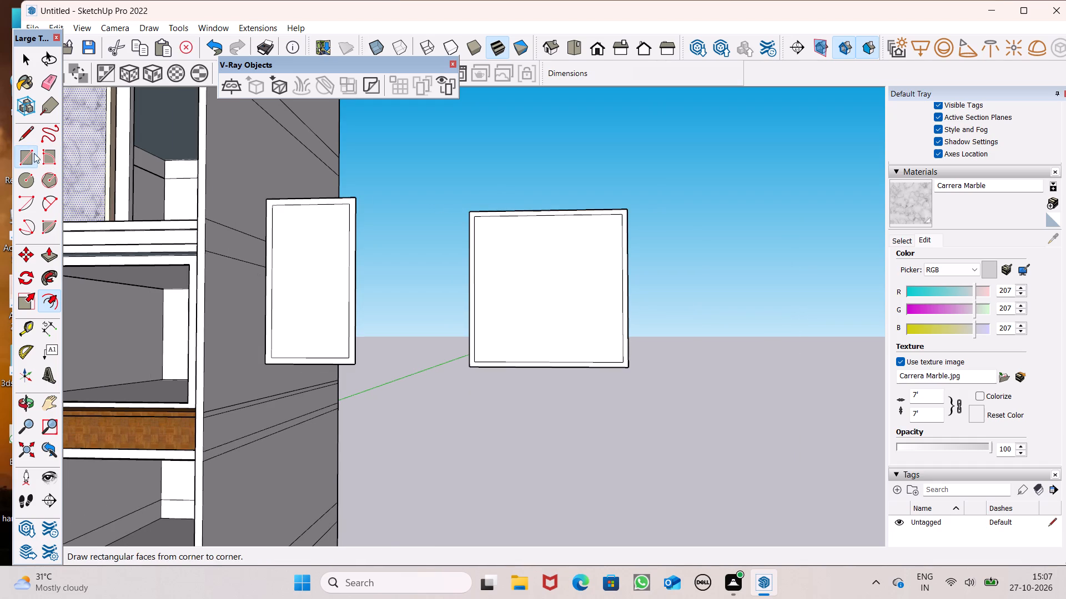
{"action": "scroll", "coordinate": [313, 161], "scroll_direction": "down", "scroll_amount": 2}
{"action": "scroll", "coordinate": [287, 238], "scroll_direction": "up", "scroll_amount": 5}
{"action": "scroll", "coordinate": [300, 286], "scroll_direction": "up", "scroll_amount": 6}
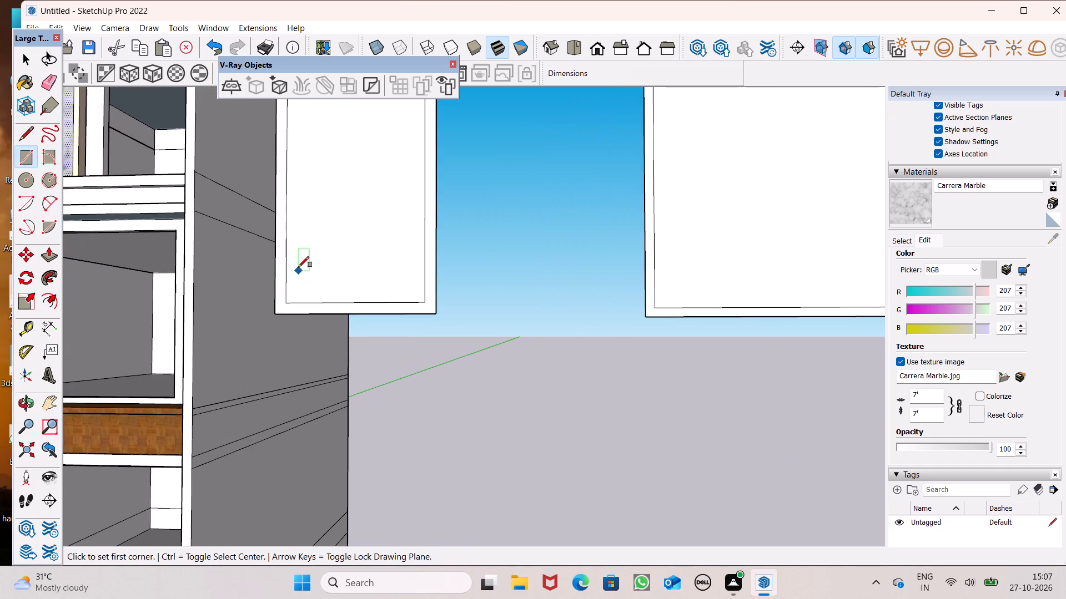
{"action": "scroll", "coordinate": [293, 248], "scroll_direction": "up", "scroll_amount": 5}
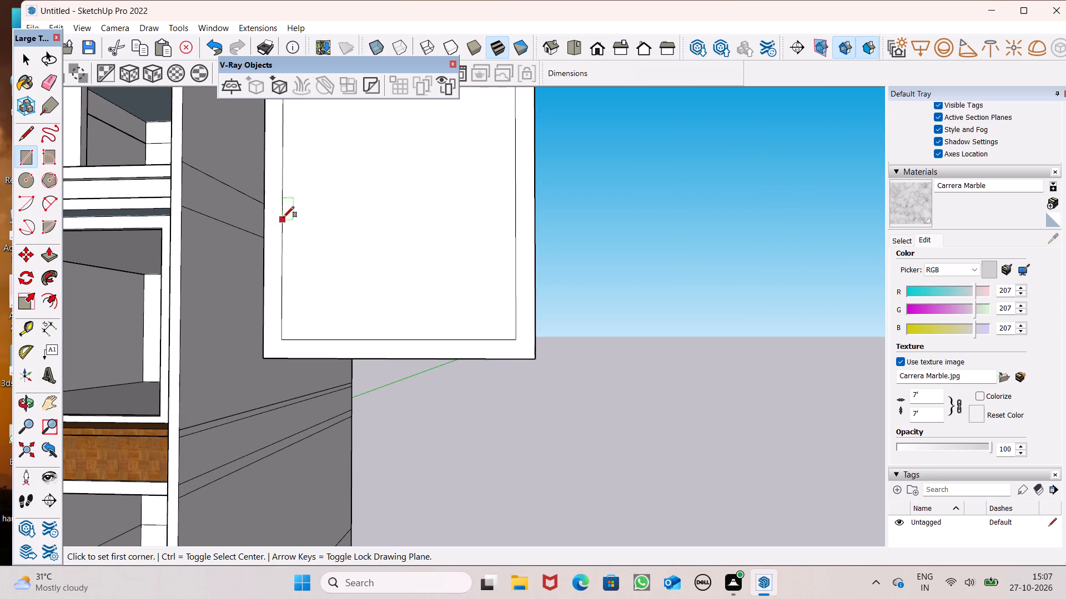
{"action": "left_click", "coordinate": [284, 189]}
{"action": "left_click", "coordinate": [514, 199]}
Draw a vertical strip about 1 5/16" wide over the full inner height of the square frame, about a third across from the building side.
{"action": "scroll", "coordinate": [294, 233], "scroll_direction": "down", "scroll_amount": 7}
{"action": "scroll", "coordinate": [274, 305], "scroll_direction": "down", "scroll_amount": 4}
{"action": "scroll", "coordinate": [428, 245], "scroll_direction": "up", "scroll_amount": 4}
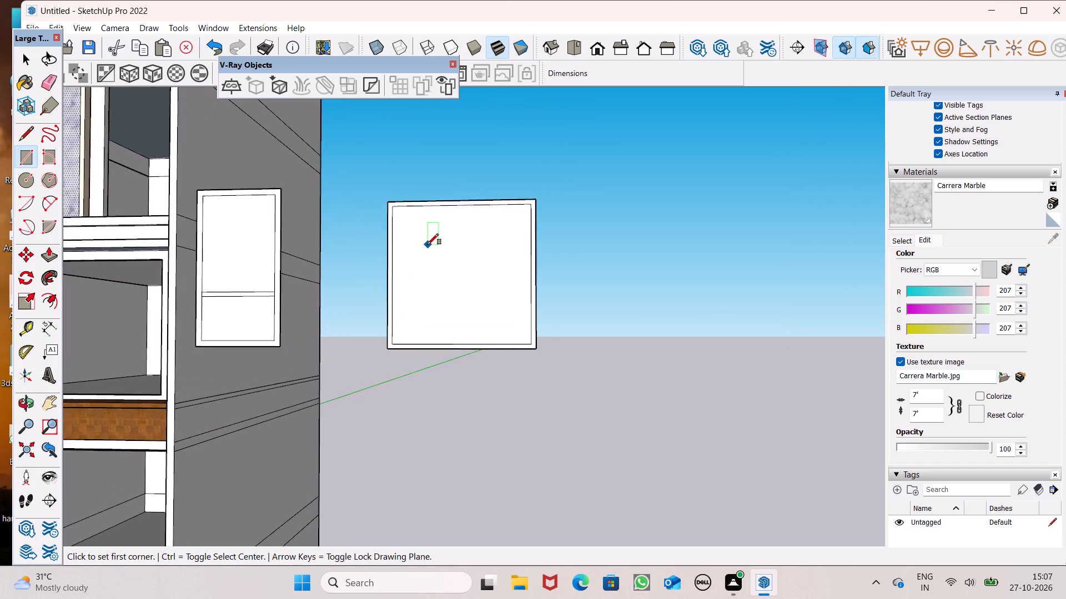
{"action": "scroll", "coordinate": [428, 245], "scroll_direction": "up", "scroll_amount": 5}
{"action": "scroll", "coordinate": [434, 200], "scroll_direction": "up", "scroll_amount": 4}
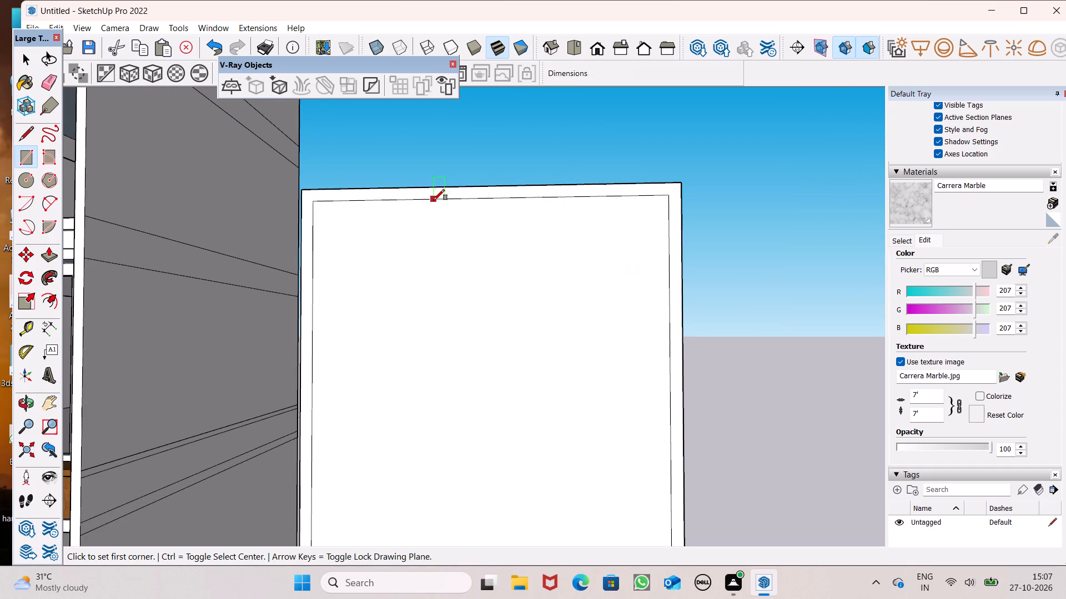
{"action": "left_click", "coordinate": [434, 201]}
{"action": "scroll", "coordinate": [445, 228], "scroll_direction": "down", "scroll_amount": 4}
{"action": "scroll", "coordinate": [445, 228], "scroll_direction": "up", "scroll_amount": 1}
{"action": "scroll", "coordinate": [445, 231], "scroll_direction": "down", "scroll_amount": 1}
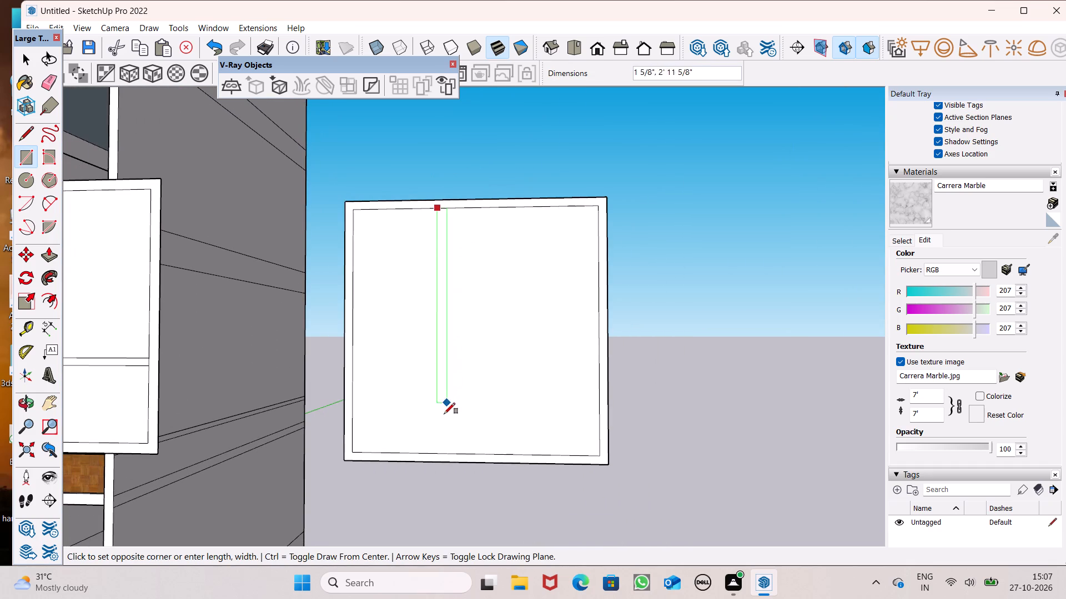
{"action": "scroll", "coordinate": [451, 398], "scroll_direction": "down", "scroll_amount": 1}
{"action": "scroll", "coordinate": [451, 428], "scroll_direction": "up", "scroll_amount": 5}
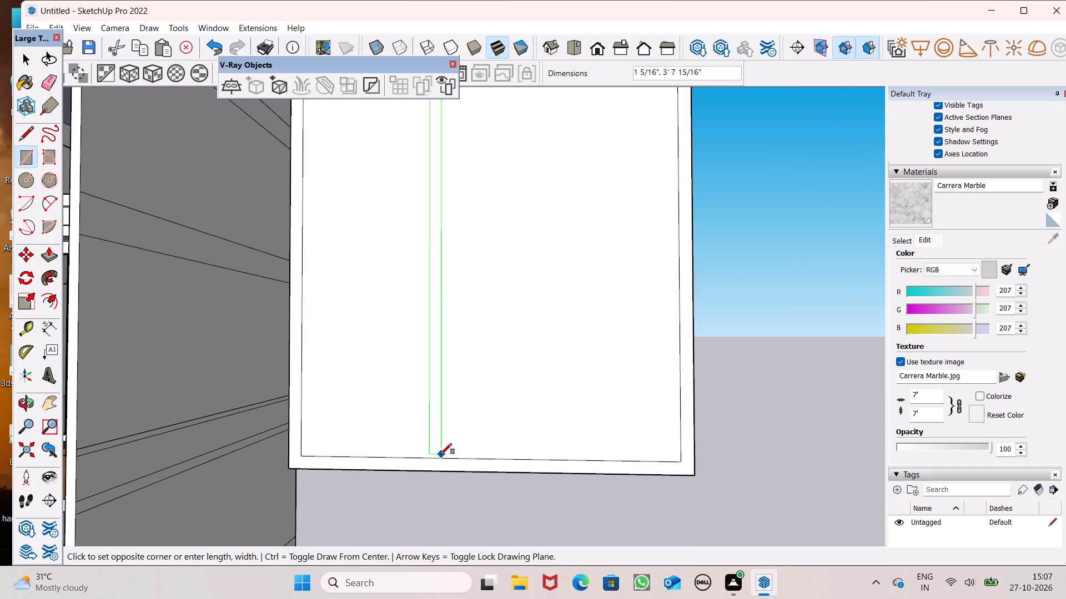
{"action": "left_click", "coordinate": [438, 459]}
Copy the square frame's vertical strip about 1' 1 3/8" away from the building to divide the inner face into three panes.
{"action": "scroll", "coordinate": [474, 444], "scroll_direction": "down", "scroll_amount": 3}
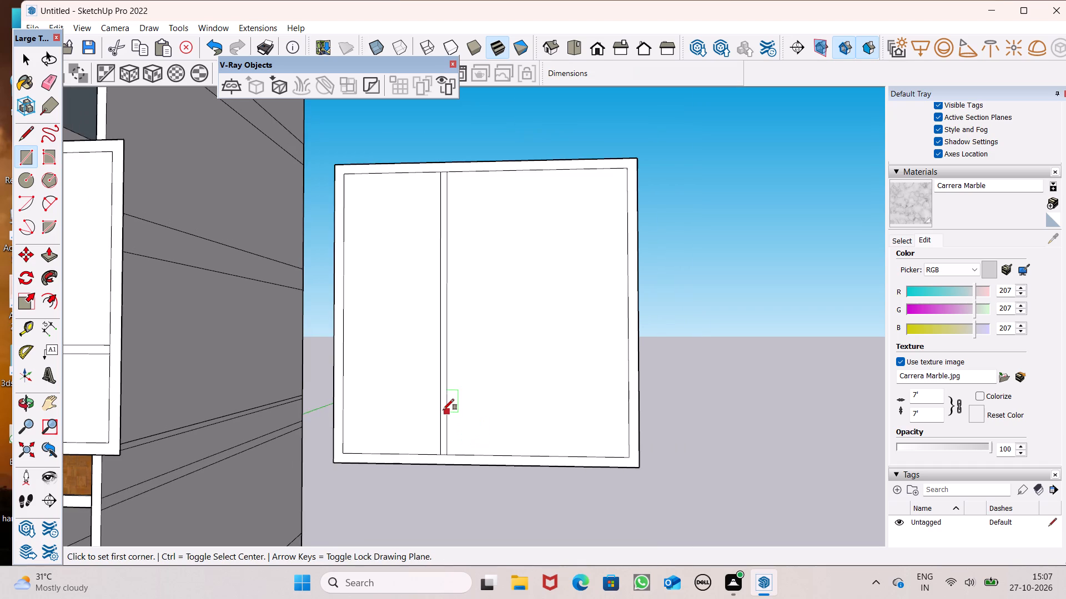
{"action": "scroll", "coordinate": [443, 410], "scroll_direction": "up", "scroll_amount": 2}
{"action": "key", "text": "space"}
{"action": "double_click", "coordinate": [445, 417]}
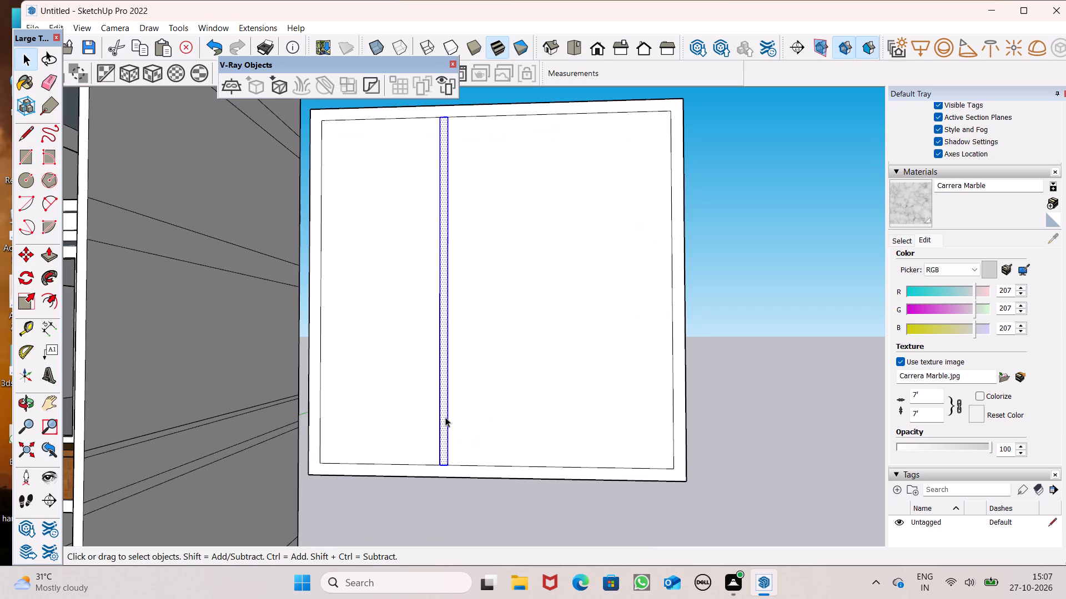
{"action": "key", "text": "m"}
{"action": "key", "text": "Return"}
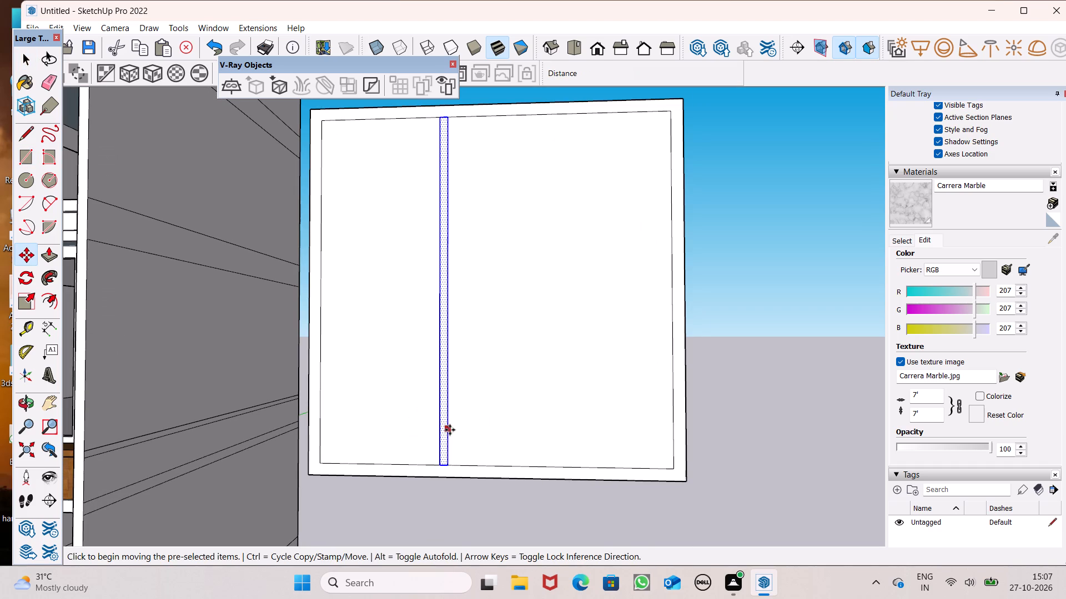
{"action": "left_click_drag", "start_coordinate": [451, 441], "coordinate": [442, 441]}
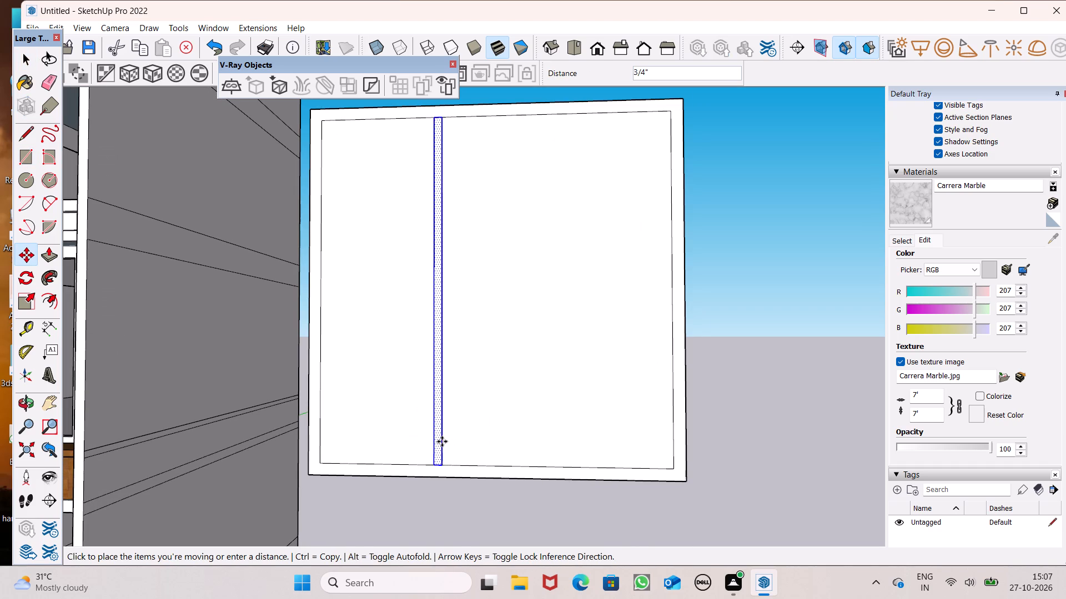
{"action": "left_click_drag", "start_coordinate": [442, 441], "coordinate": [559, 445]}
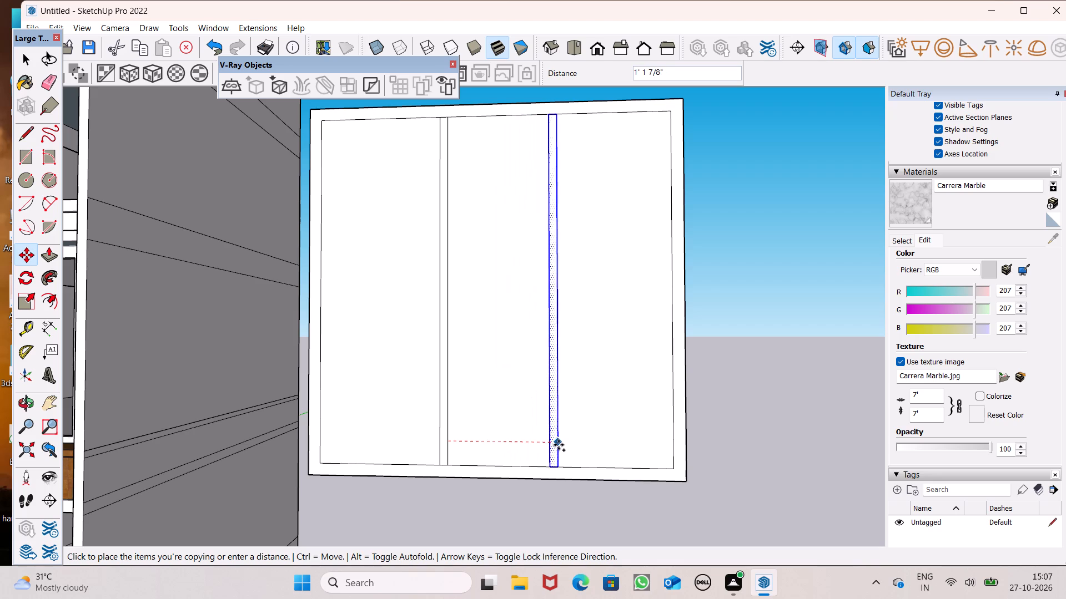
{"action": "left_click_drag", "start_coordinate": [559, 445], "coordinate": [453, 437]}
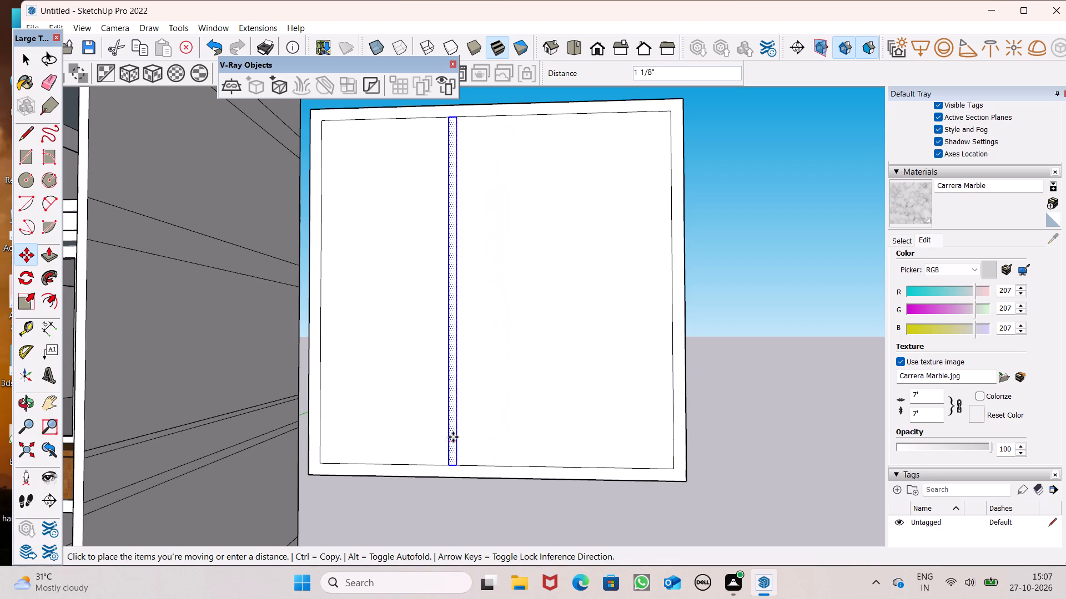
{"action": "left_click_drag", "start_coordinate": [453, 437], "coordinate": [488, 437]}
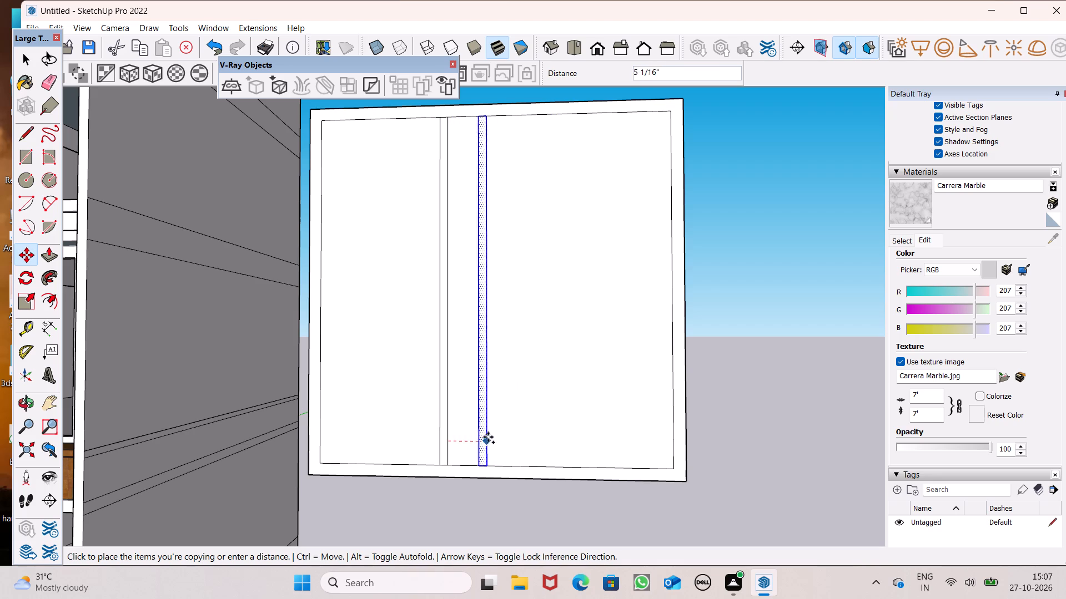
{"action": "left_click_drag", "start_coordinate": [488, 437], "coordinate": [551, 438]}
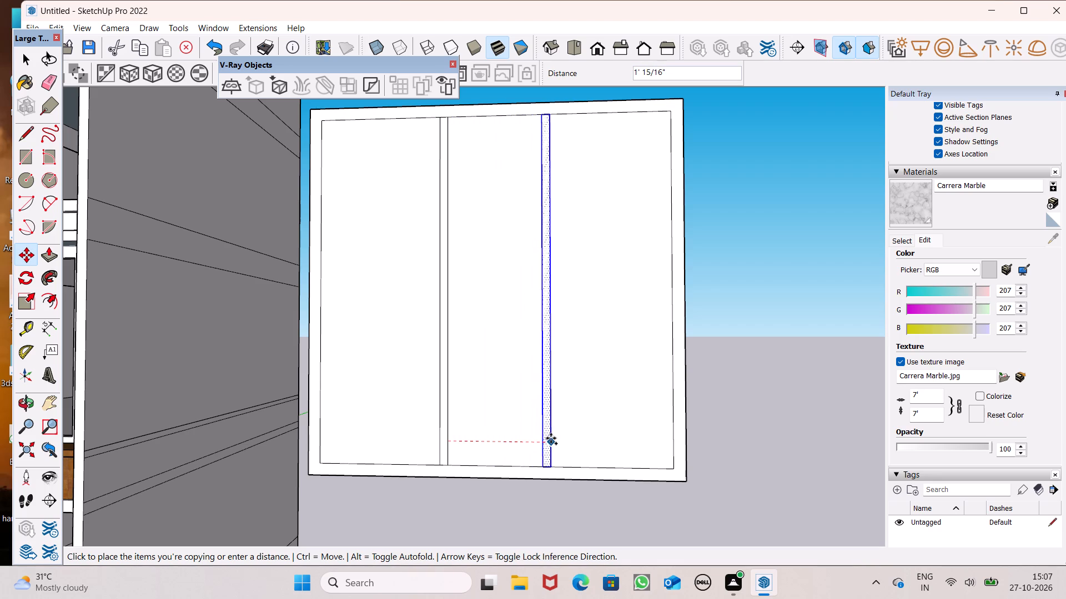
{"action": "left_click_drag", "start_coordinate": [551, 438], "coordinate": [445, 441]}
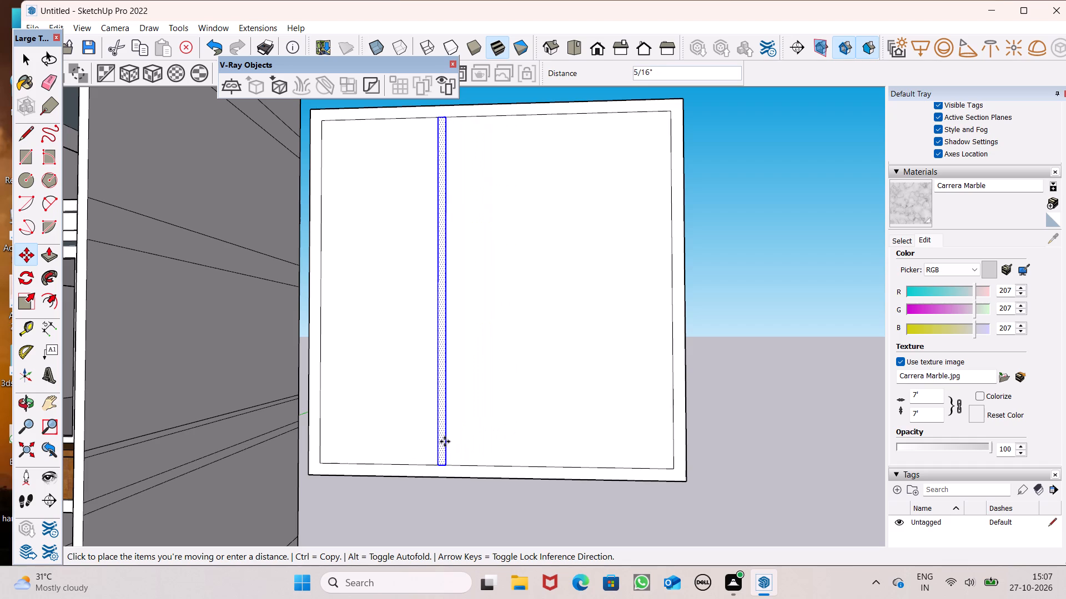
{"action": "left_click_drag", "start_coordinate": [445, 441], "coordinate": [425, 439]}
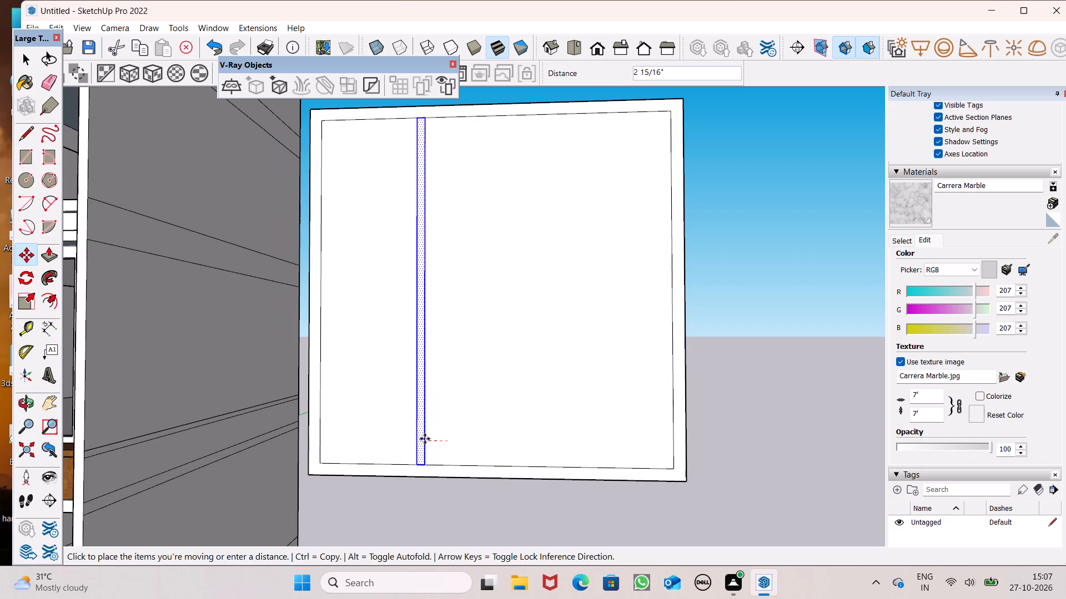
{"action": "left_click_drag", "start_coordinate": [425, 439], "coordinate": [554, 433]}
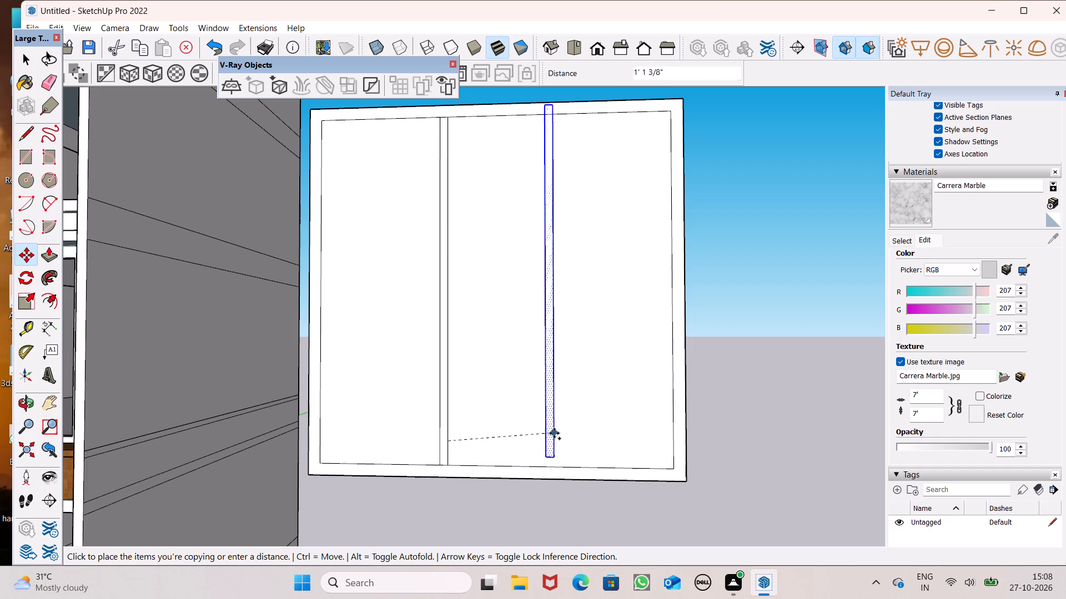
{"action": "left_click_drag", "start_coordinate": [554, 433], "coordinate": [555, 439]}
{"action": "key", "text": "space"}
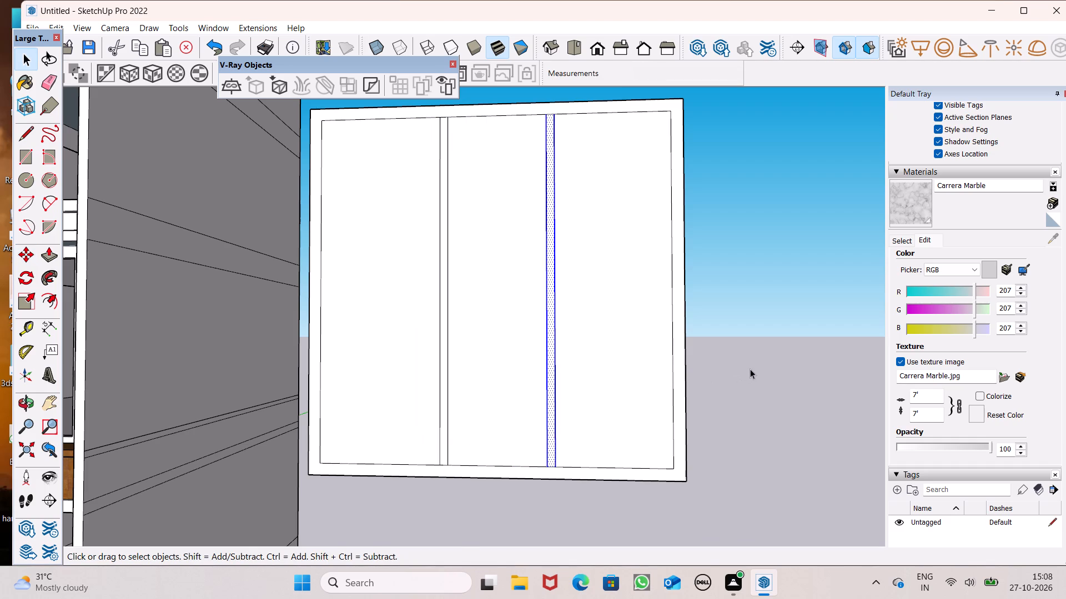
{"action": "left_click", "coordinate": [751, 368]}
Erase the short edge segment where the narrow frame's horizontal strip meets the side border.
{"action": "scroll", "coordinate": [759, 321], "scroll_direction": "down", "scroll_amount": 3}
{"action": "scroll", "coordinate": [558, 258], "scroll_direction": "up", "scroll_amount": 1}
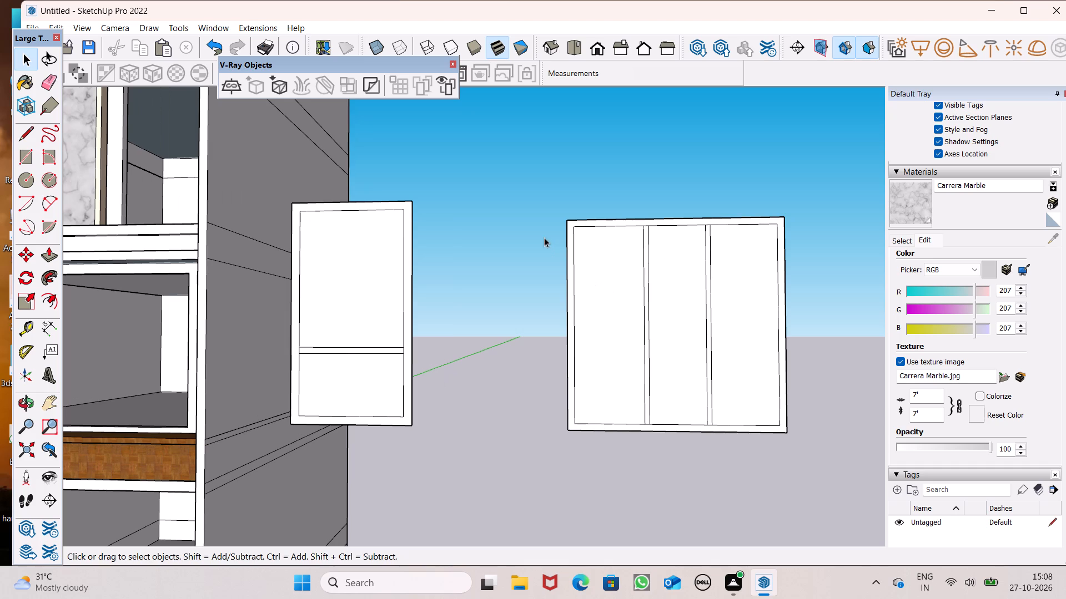
{"action": "left_click", "coordinate": [53, 85]}
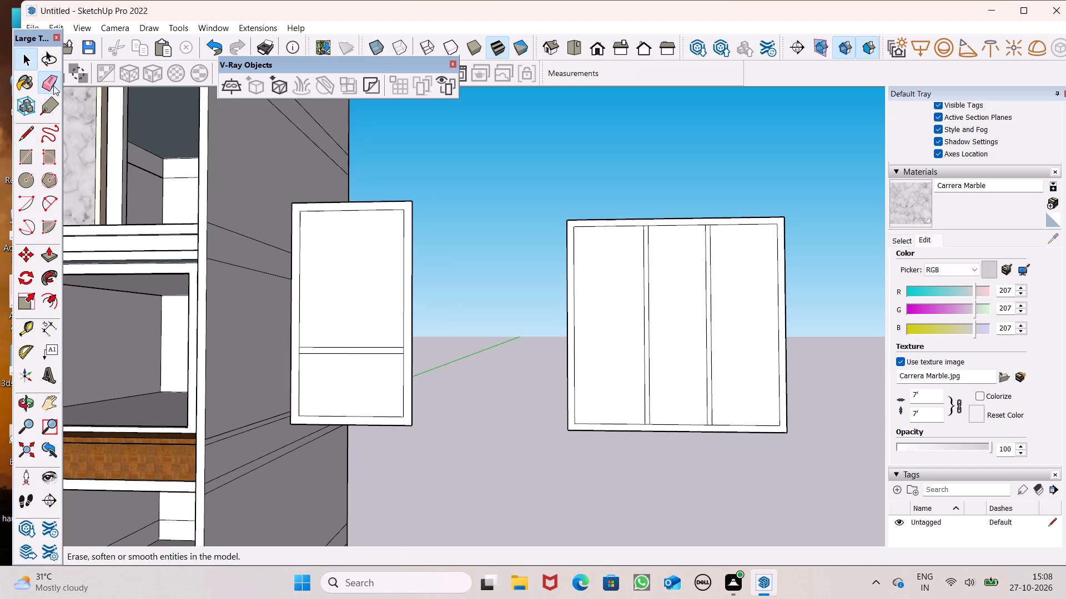
{"action": "scroll", "coordinate": [413, 352], "scroll_direction": "up", "scroll_amount": 9}
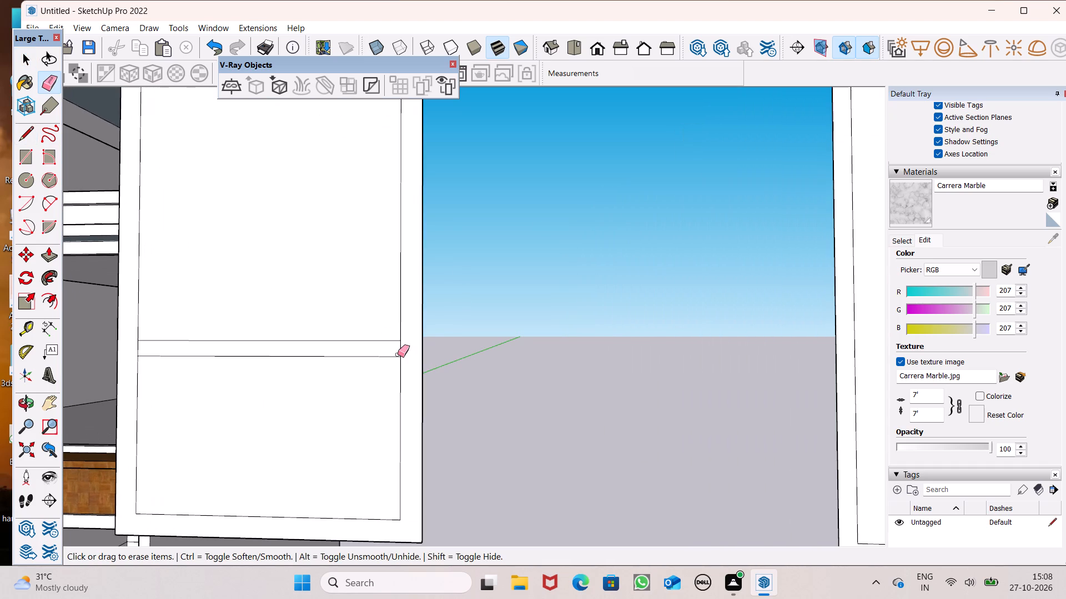
{"action": "left_click", "coordinate": [398, 353]}
{"action": "scroll", "coordinate": [330, 330], "scroll_direction": "down", "scroll_amount": 7}
Erase the short edge segments where the two vertical strips meet the square frame's top border.
{"action": "scroll", "coordinate": [627, 241], "scroll_direction": "up", "scroll_amount": 4}
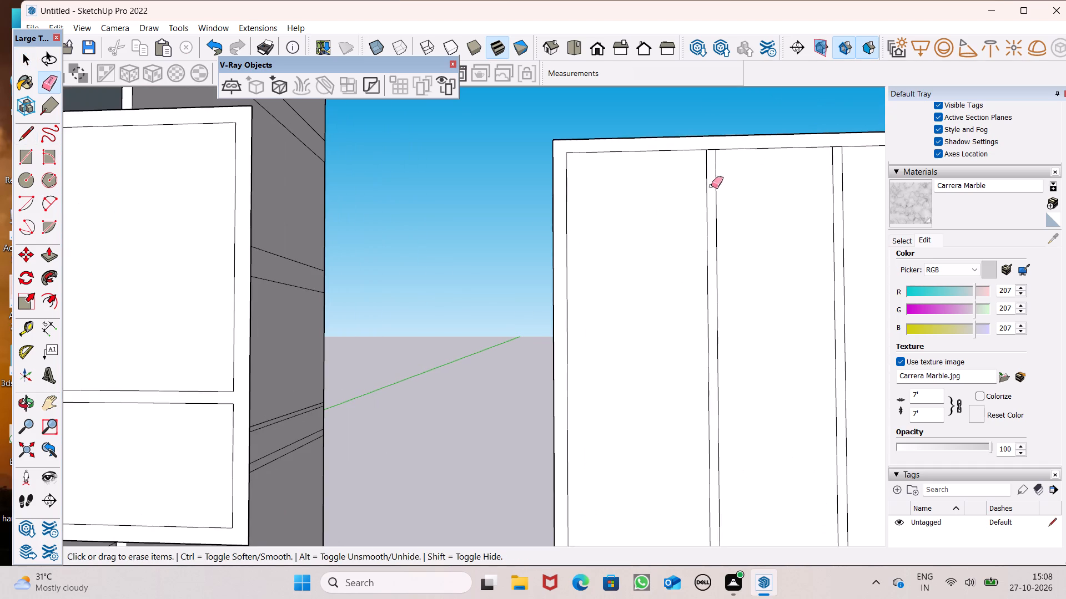
{"action": "scroll", "coordinate": [750, 179], "scroll_direction": "up", "scroll_amount": 6}
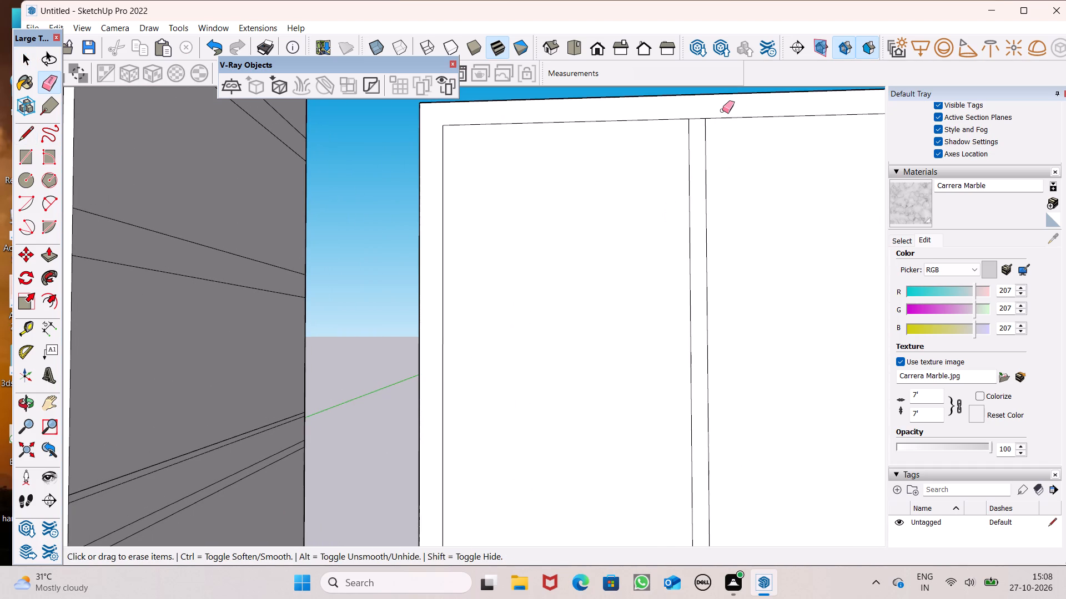
{"action": "left_click_drag", "start_coordinate": [695, 112], "coordinate": [692, 123]}
{"action": "scroll", "coordinate": [505, 159], "scroll_direction": "down", "scroll_amount": 6}
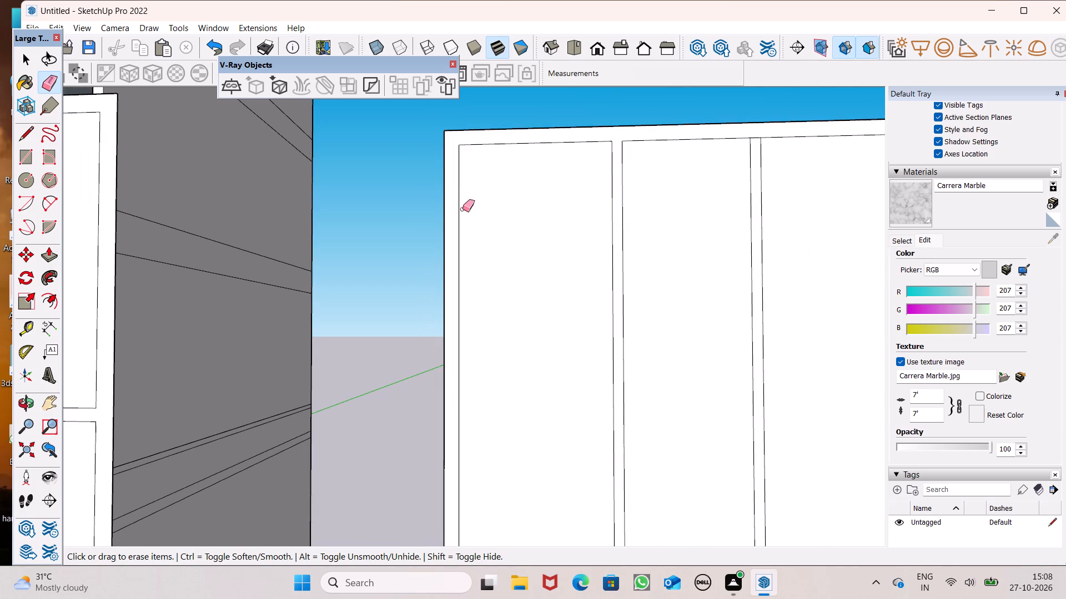
{"action": "scroll", "coordinate": [462, 212], "scroll_direction": "down", "scroll_amount": 5}
{"action": "scroll", "coordinate": [462, 214], "scroll_direction": "up", "scroll_amount": 1}
{"action": "scroll", "coordinate": [612, 175], "scroll_direction": "up", "scroll_amount": 6}
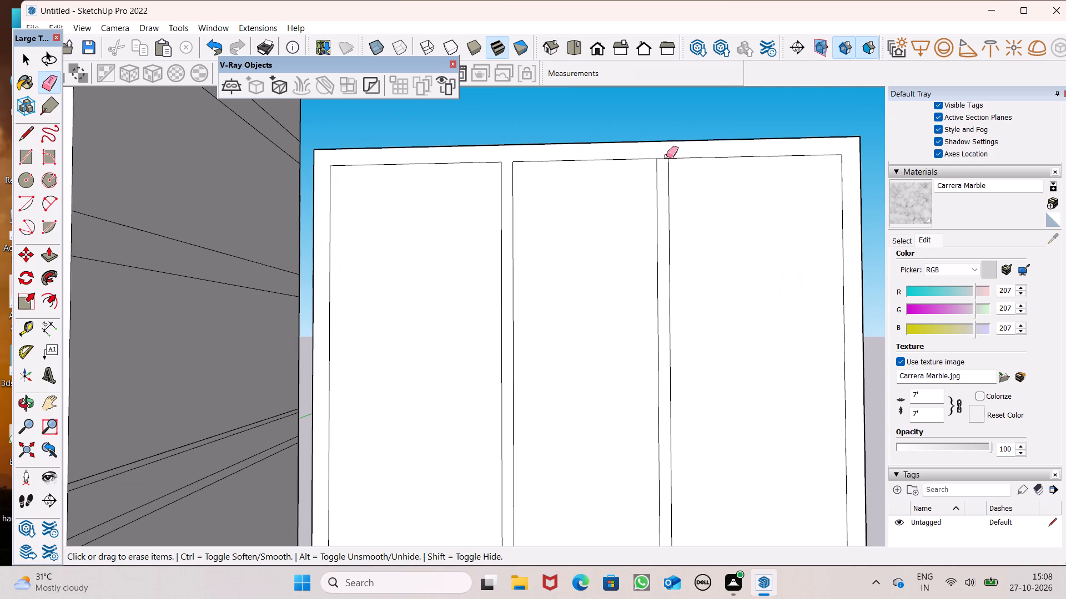
{"action": "scroll", "coordinate": [666, 156], "scroll_direction": "up", "scroll_amount": 5}
{"action": "left_click", "coordinate": [665, 159]}
{"action": "scroll", "coordinate": [668, 154], "scroll_direction": "down", "scroll_amount": 8}
Paint the three panes of the square frame and both panes of the narrow frame with Translucent Glass Gray.
{"action": "scroll", "coordinate": [735, 125], "scroll_direction": "down", "scroll_amount": 4}
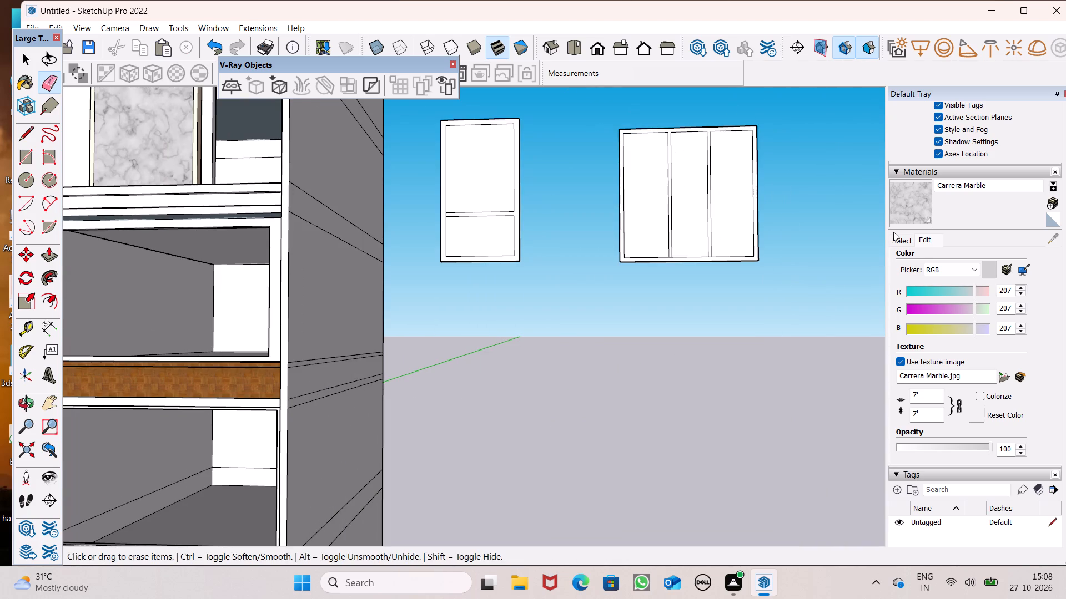
{"action": "left_click", "coordinate": [897, 238]}
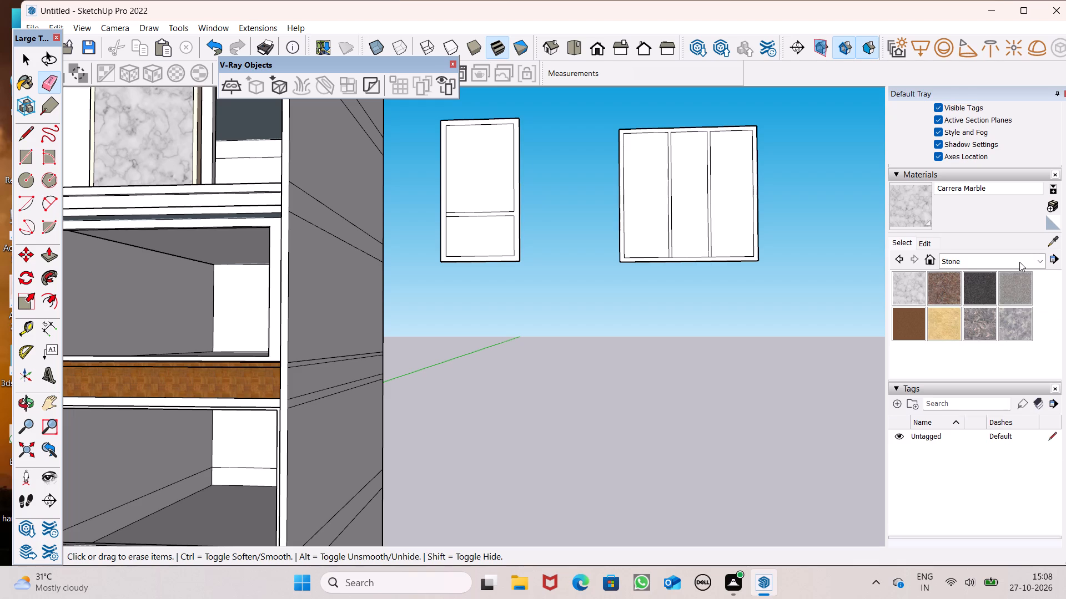
{"action": "left_click", "coordinate": [1019, 262]}
{"action": "left_click", "coordinate": [988, 328]}
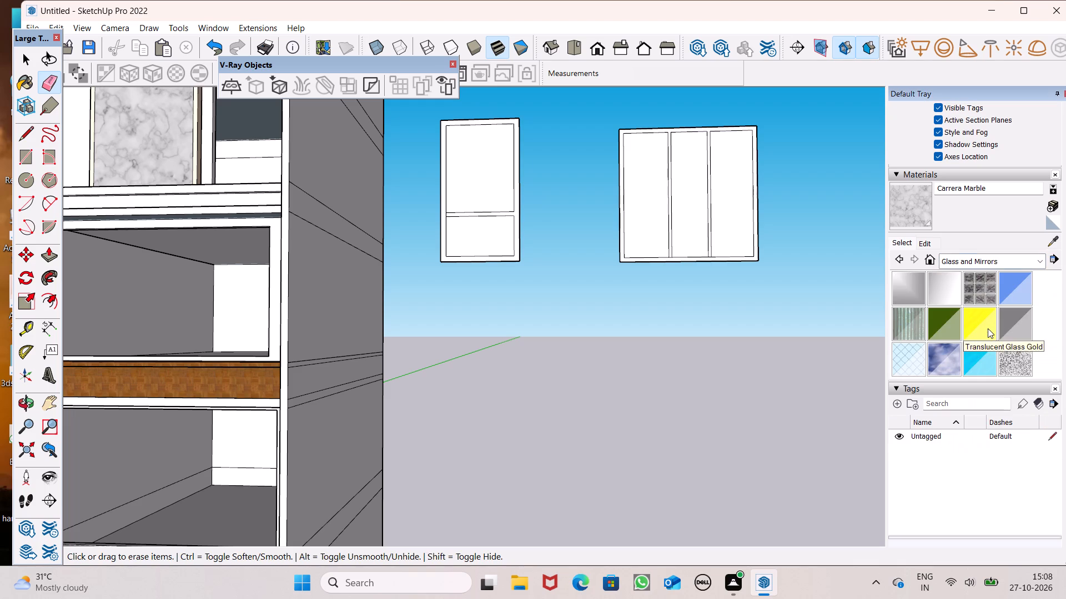
{"action": "left_click", "coordinate": [1019, 333]}
{"action": "scroll", "coordinate": [756, 222], "scroll_direction": "up", "scroll_amount": 5}
{"action": "left_click_drag", "start_coordinate": [732, 221], "coordinate": [732, 221]}
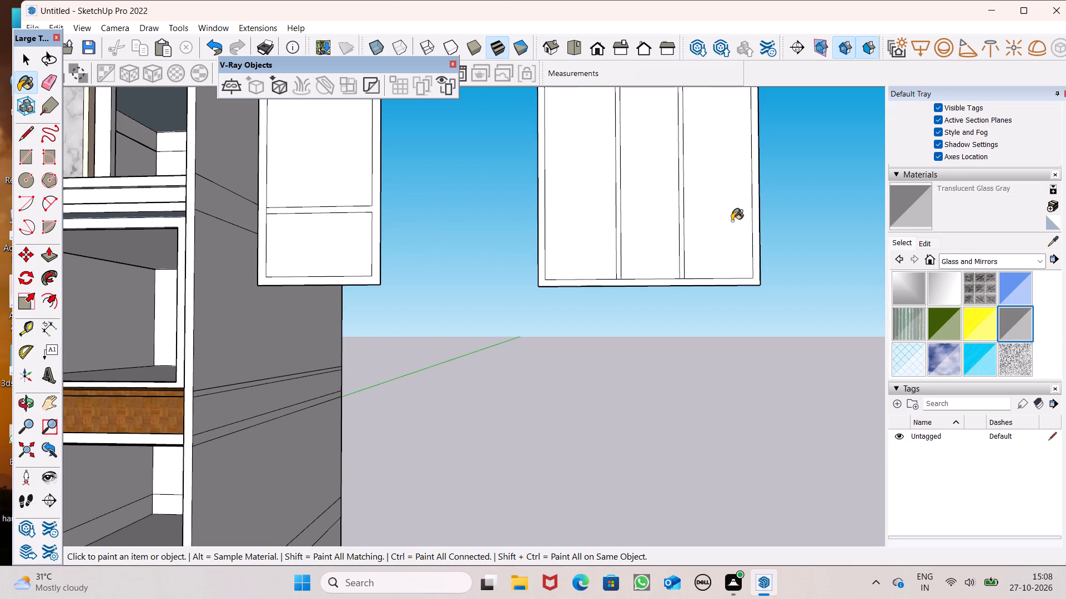
{"action": "left_click_drag", "start_coordinate": [732, 221], "coordinate": [727, 226]}
{"action": "left_click_drag", "start_coordinate": [671, 221], "coordinate": [663, 223]}
{"action": "left_click", "coordinate": [570, 222]}
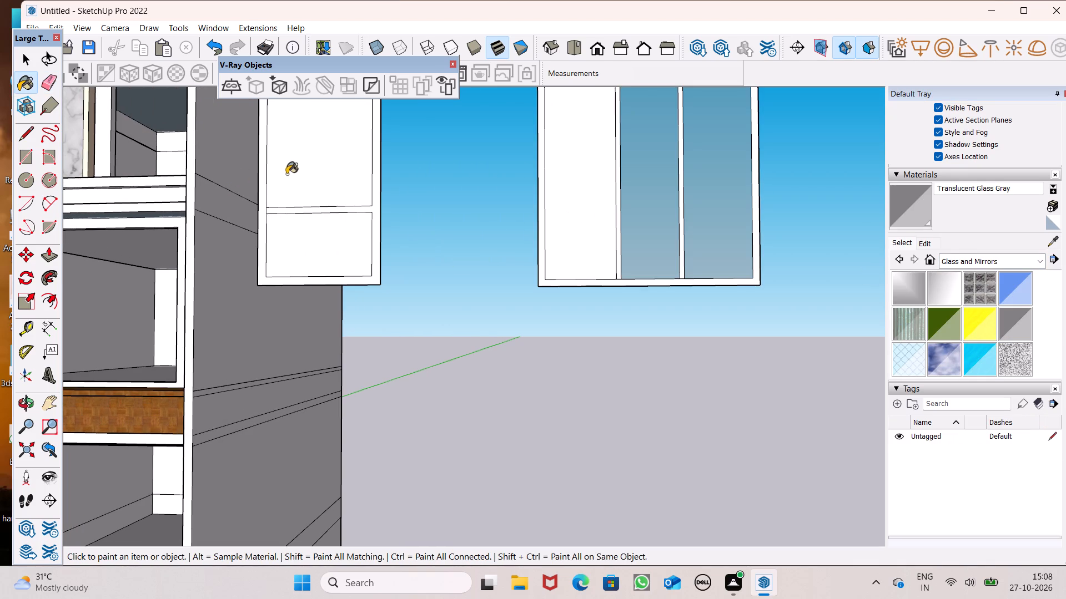
{"action": "left_click", "coordinate": [296, 173]}
{"action": "left_click", "coordinate": [317, 243]}
Paint the front borders and dividers of the square and narrow frames with dark red Color A08.
{"action": "scroll", "coordinate": [418, 325], "scroll_direction": "down", "scroll_amount": 4}
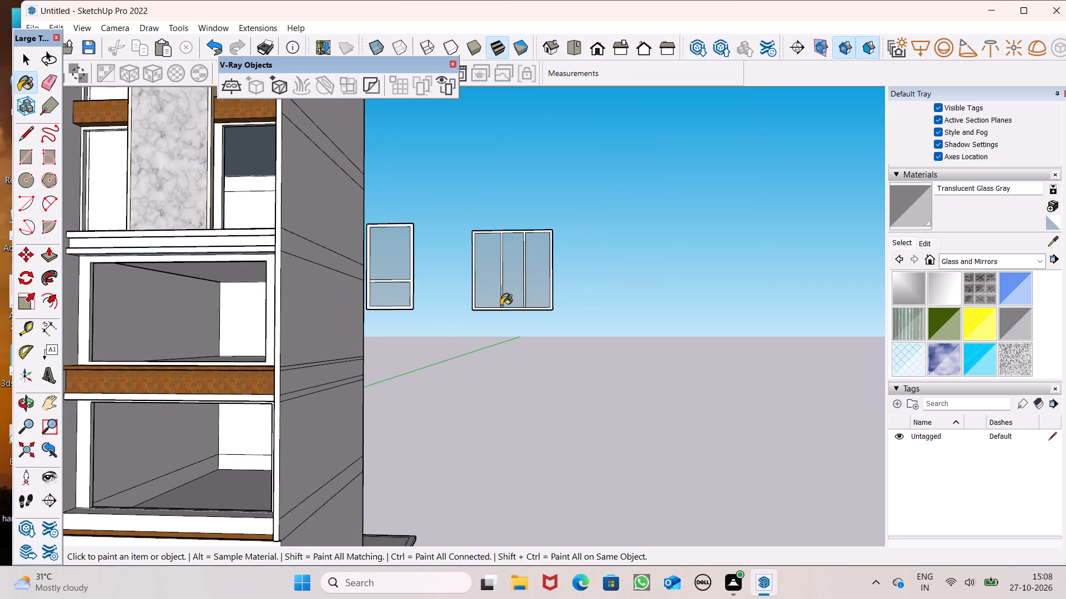
{"action": "left_click", "coordinate": [1014, 255]}
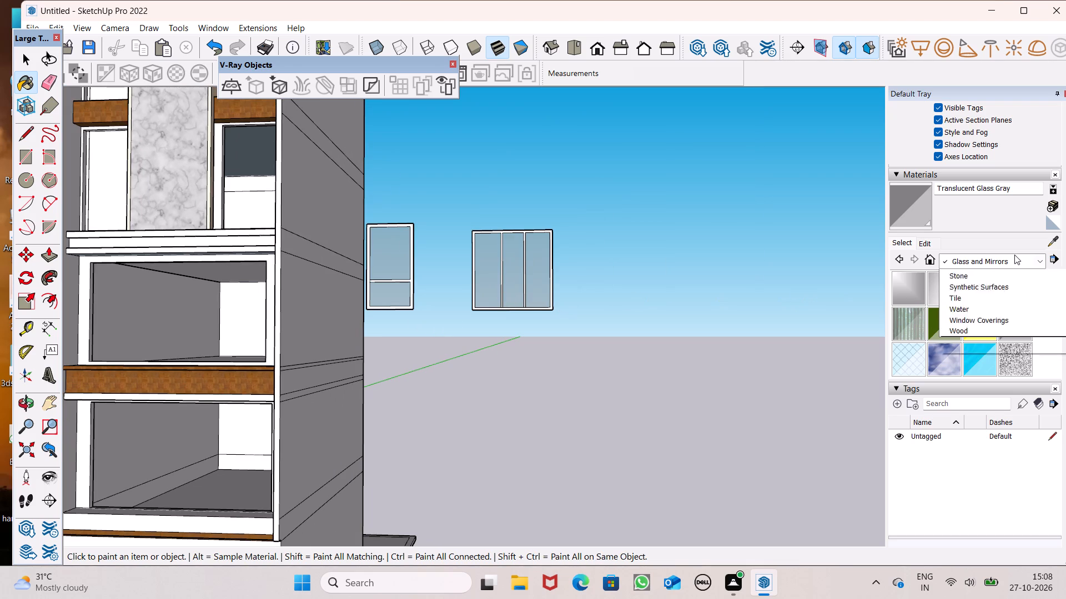
{"action": "left_click", "coordinate": [1000, 303]}
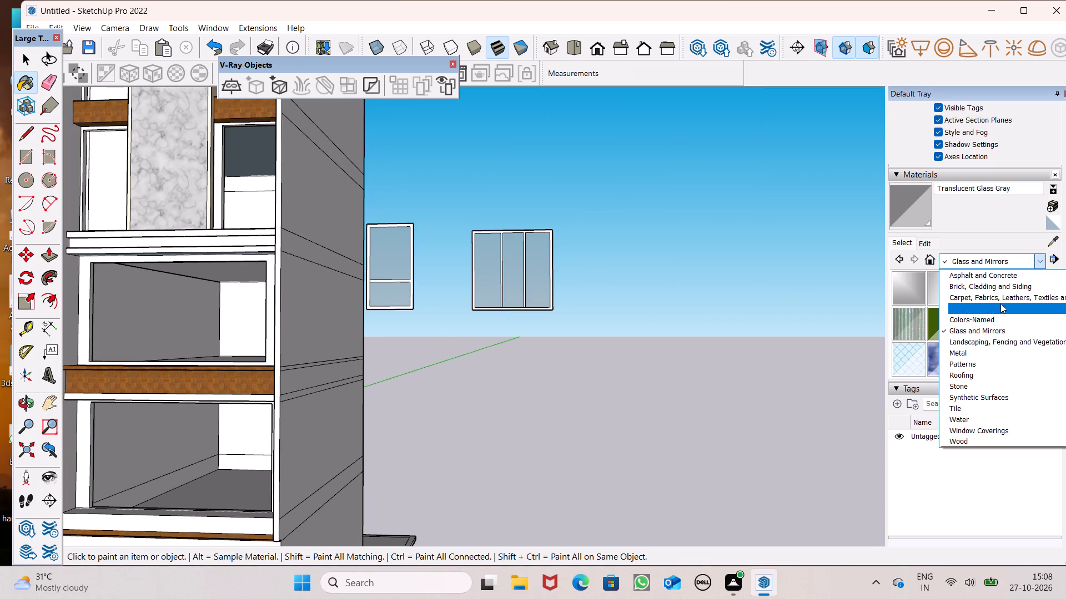
{"action": "left_click", "coordinate": [1011, 327]}
{"action": "scroll", "coordinate": [393, 284], "scroll_direction": "up", "scroll_amount": 1}
{"action": "scroll", "coordinate": [568, 299], "scroll_direction": "up", "scroll_amount": 1}
{"action": "left_click", "coordinate": [1014, 321]}
{"action": "scroll", "coordinate": [688, 317], "scroll_direction": "up", "scroll_amount": 3}
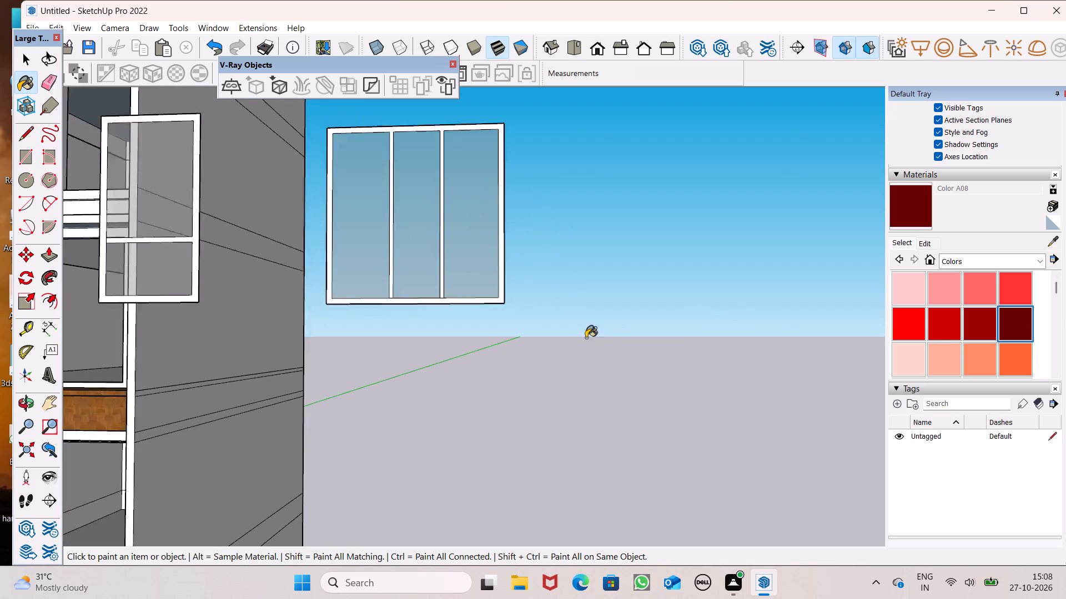
{"action": "scroll", "coordinate": [586, 338], "scroll_direction": "up", "scroll_amount": 3}
{"action": "left_click", "coordinate": [284, 196]}
{"action": "scroll", "coordinate": [526, 364], "scroll_direction": "down", "scroll_amount": 6}
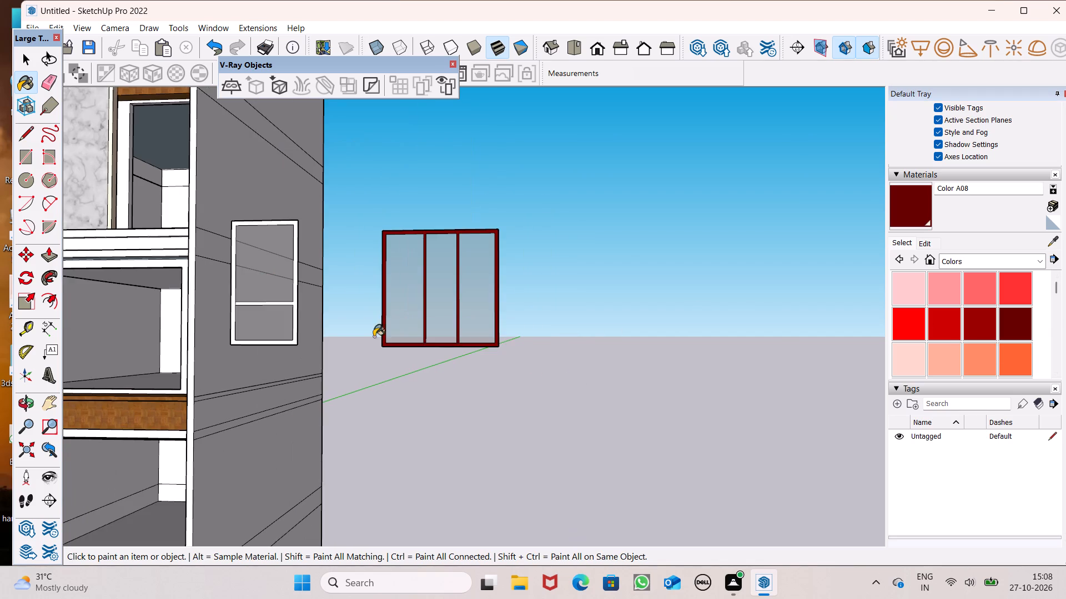
{"action": "scroll", "coordinate": [340, 323], "scroll_direction": "up", "scroll_amount": 6}
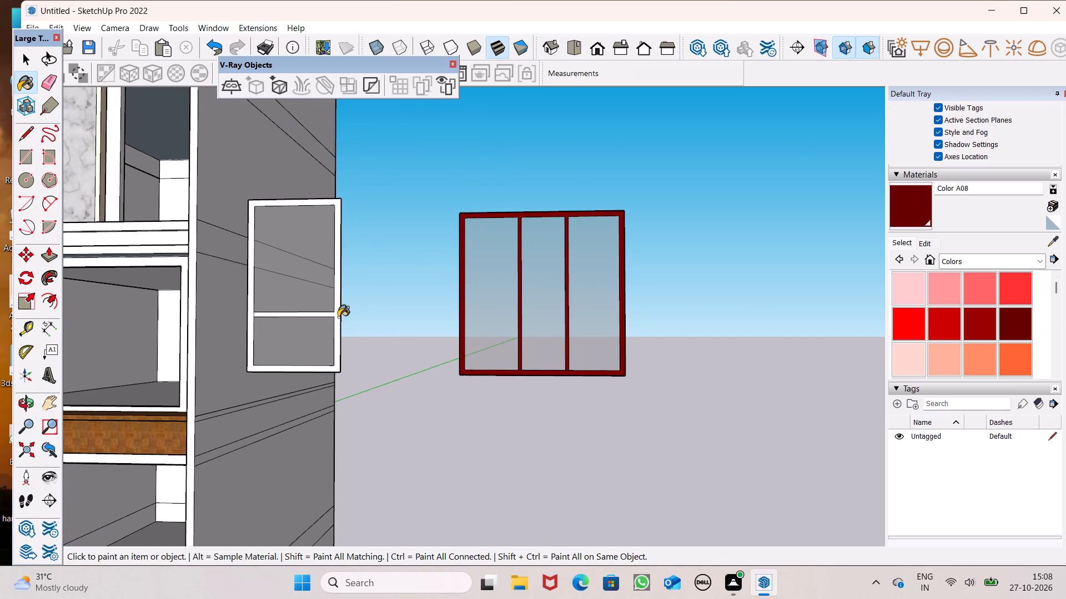
{"action": "left_click", "coordinate": [336, 313]}
Paint the back faces of both window frames' borders and dividers with the same Color A08.
{"action": "scroll", "coordinate": [500, 297], "scroll_direction": "down", "scroll_amount": 4}
{"action": "middle_click_drag", "start_coordinate": [693, 398], "coordinate": [480, 428]}
{"action": "scroll", "coordinate": [491, 460], "scroll_direction": "up", "scroll_amount": 1}
{"action": "scroll", "coordinate": [691, 306], "scroll_direction": "down", "scroll_amount": 6}
{"action": "middle_click_drag", "start_coordinate": [701, 394], "coordinate": [311, 459]}
{"action": "scroll", "coordinate": [50, 296], "scroll_direction": "up", "scroll_amount": 7}
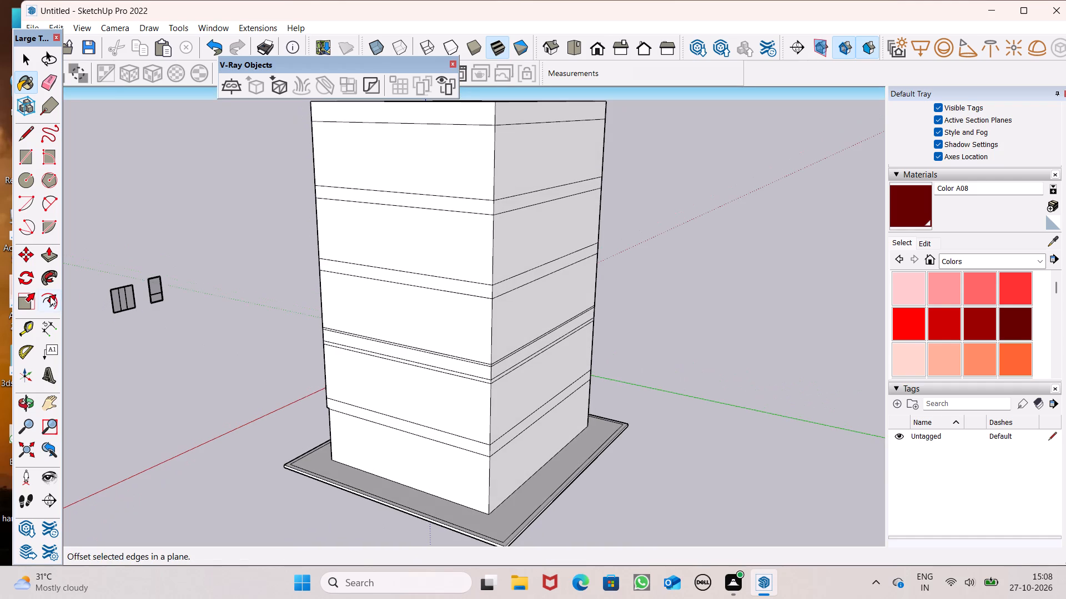
{"action": "scroll", "coordinate": [129, 294], "scroll_direction": "up", "scroll_amount": 8}
{"action": "scroll", "coordinate": [73, 329], "scroll_direction": "up", "scroll_amount": 7}
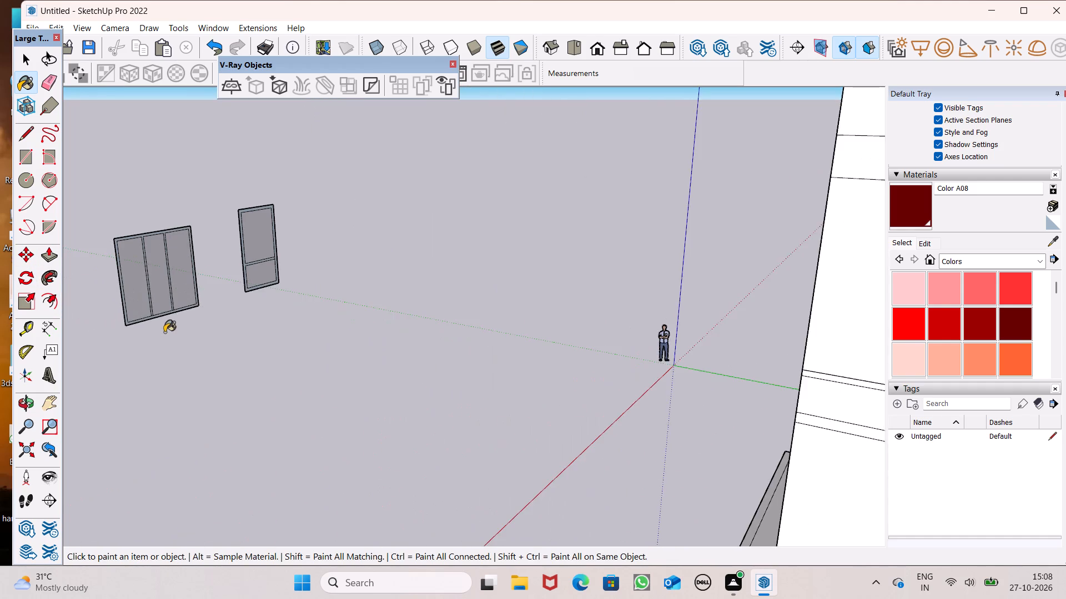
{"action": "scroll", "coordinate": [162, 326], "scroll_direction": "up", "scroll_amount": 11}
{"action": "scroll", "coordinate": [111, 295], "scroll_direction": "down", "scroll_amount": 6}
{"action": "scroll", "coordinate": [159, 263], "scroll_direction": "up", "scroll_amount": 5}
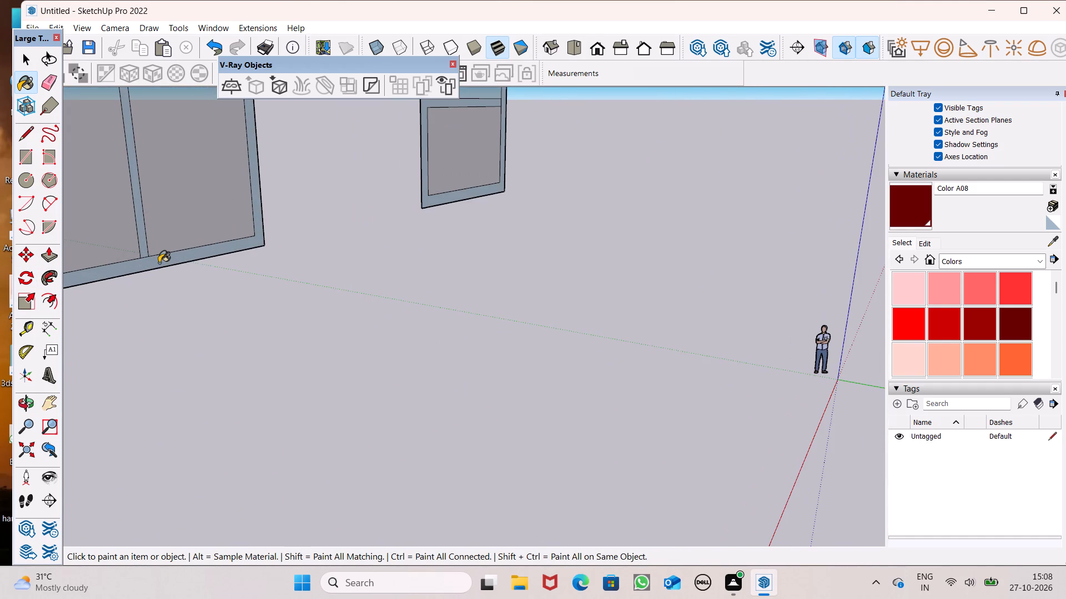
{"action": "left_click", "coordinate": [159, 263]}
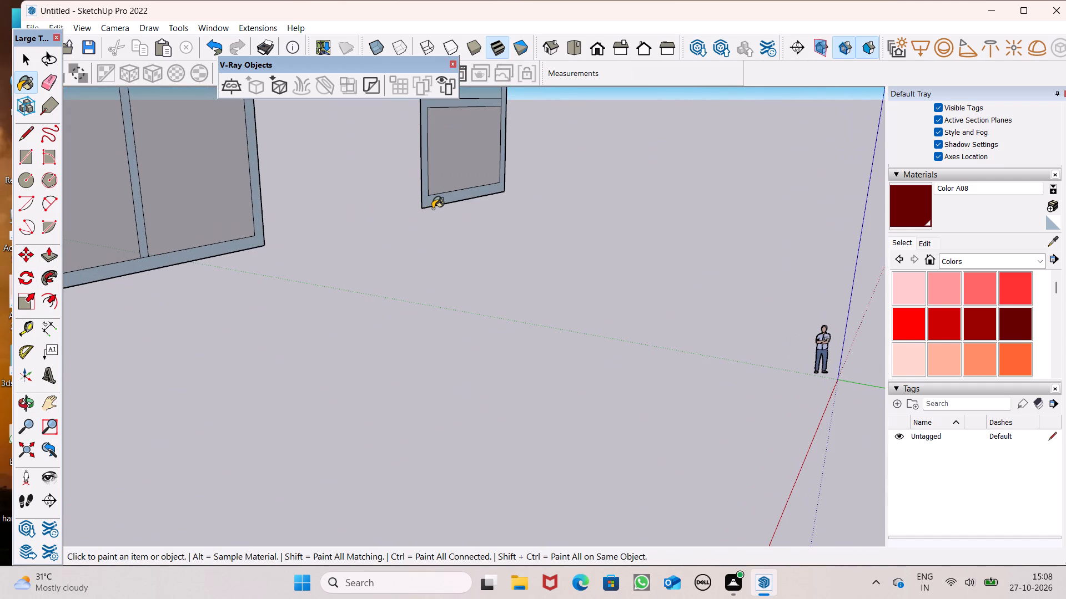
{"action": "left_click", "coordinate": [423, 204]}
{"action": "key", "text": "space"}
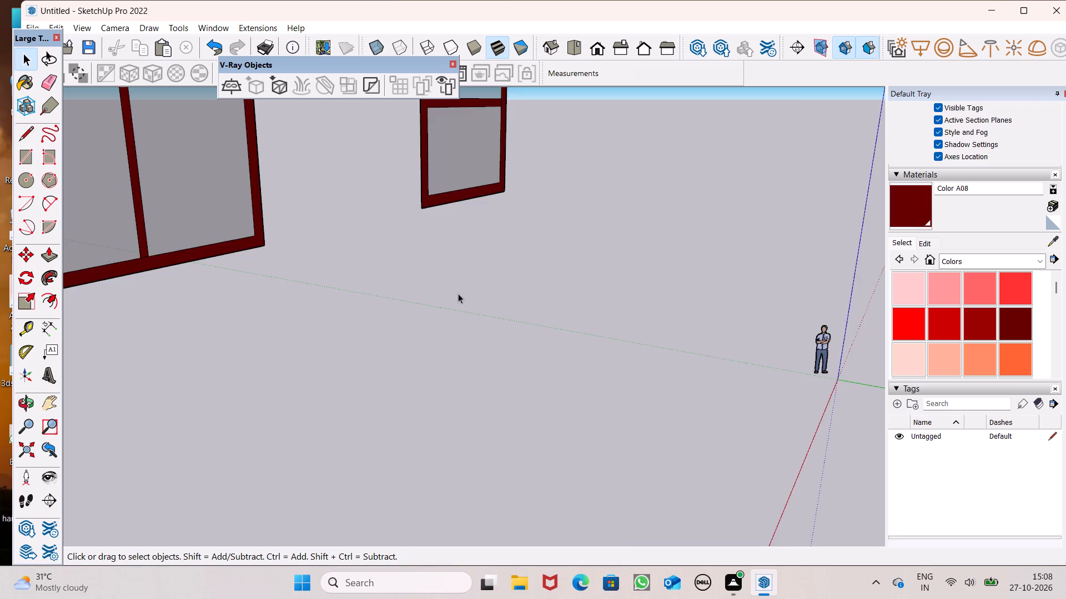
Push/Pull the square frame's dark red borders and dividers outward so they have depth around the three panes.
{"action": "scroll", "coordinate": [458, 293], "scroll_direction": "down", "scroll_amount": 5}
{"action": "scroll", "coordinate": [449, 279], "scroll_direction": "up", "scroll_amount": 4}
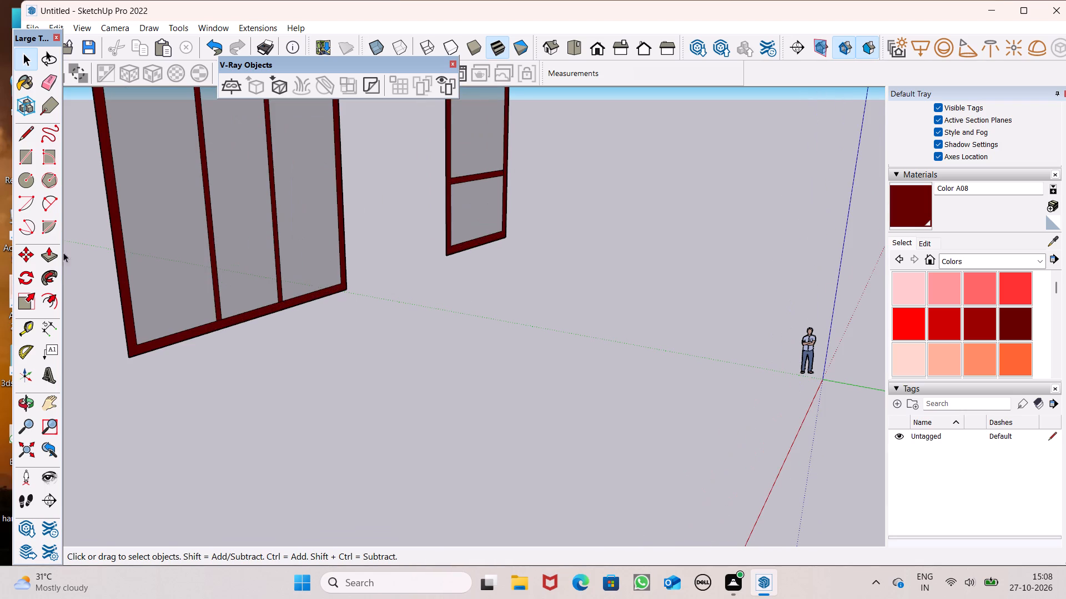
{"action": "left_click", "coordinate": [57, 251]}
{"action": "scroll", "coordinate": [162, 317], "scroll_direction": "up", "scroll_amount": 3}
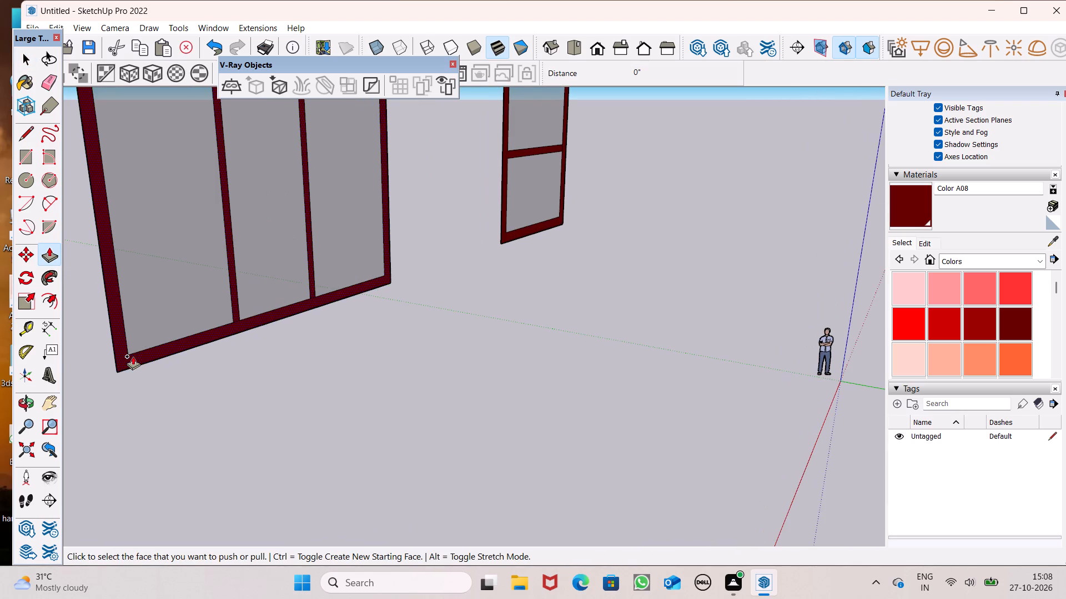
{"action": "left_click_drag", "start_coordinate": [132, 357], "coordinate": [134, 345]}
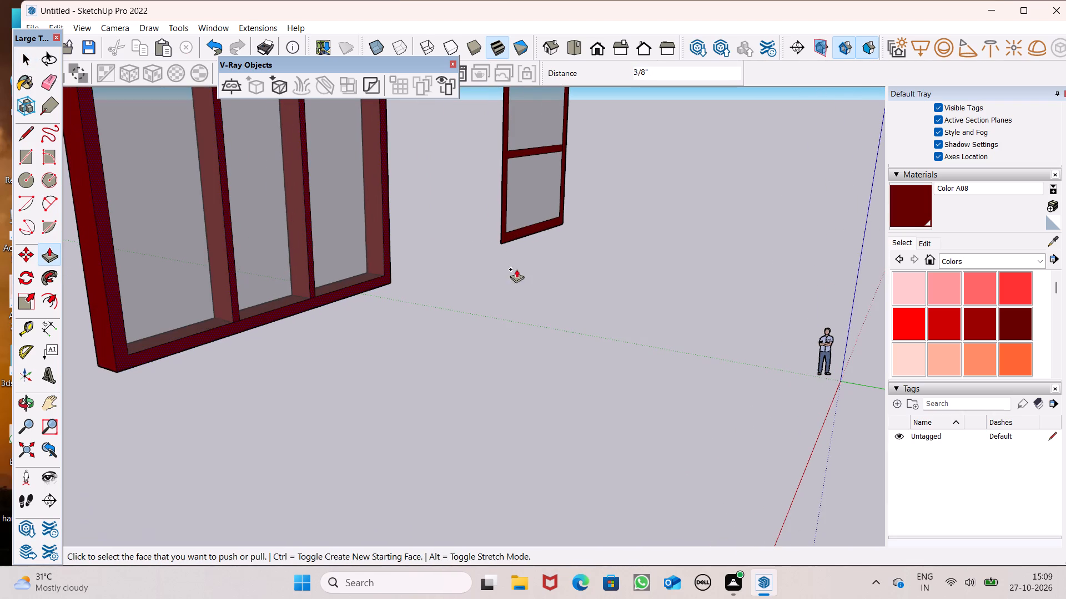
Push/Pull the narrow two-pane frame's dark red borders and divider outward by about 1 11/16".
{"action": "scroll", "coordinate": [546, 250], "scroll_direction": "up", "scroll_amount": 3}
{"action": "scroll", "coordinate": [509, 239], "scroll_direction": "down", "scroll_amount": 2}
{"action": "scroll", "coordinate": [471, 219], "scroll_direction": "up", "scroll_amount": 2}
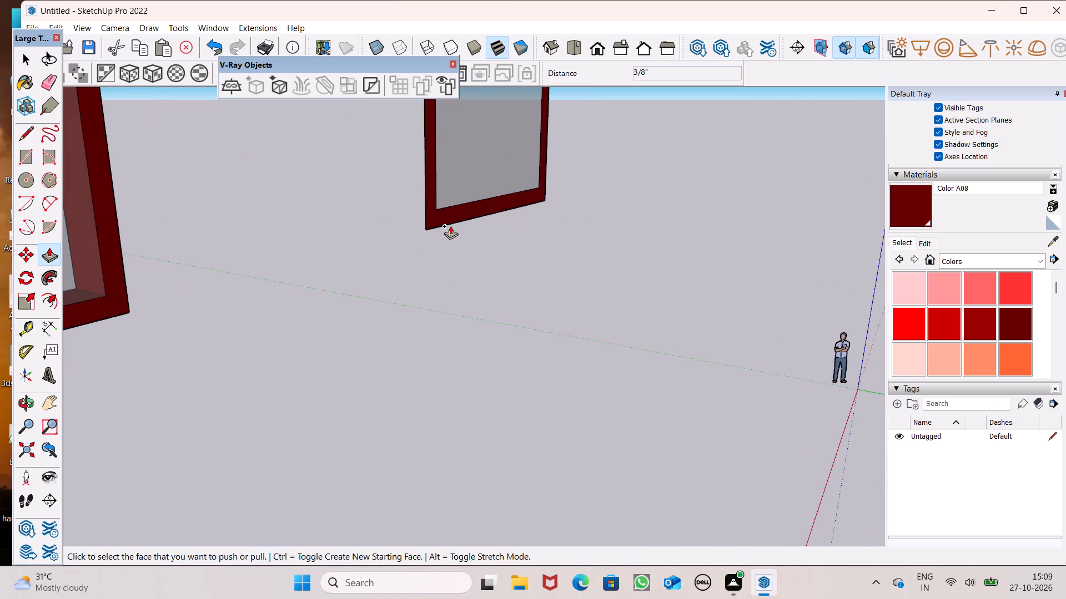
{"action": "left_click_drag", "start_coordinate": [450, 226], "coordinate": [408, 231]}
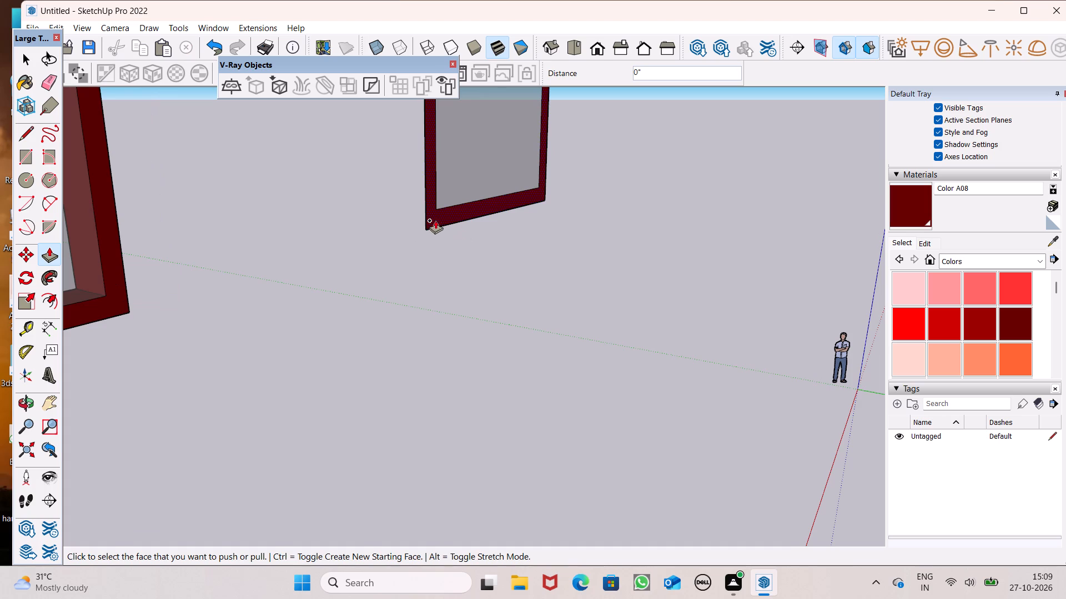
{"action": "left_click_drag", "start_coordinate": [435, 218], "coordinate": [421, 225]}
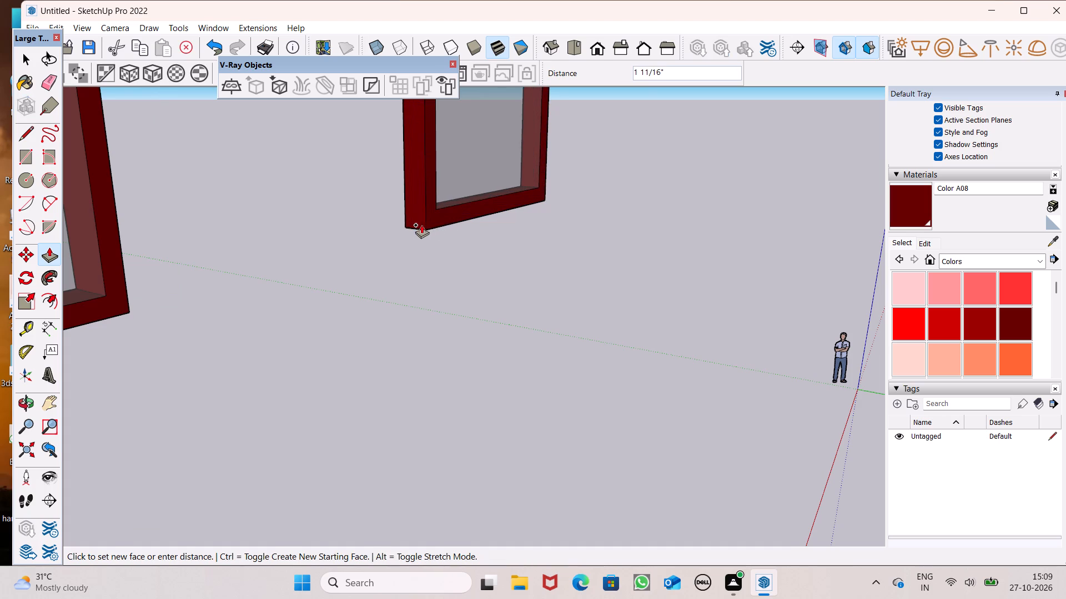
{"action": "left_click_drag", "start_coordinate": [421, 225], "coordinate": [420, 226]}
{"action": "key", "text": "space"}
Make the whole three-pane window, glass and frame together, into a group.
{"action": "scroll", "coordinate": [368, 223], "scroll_direction": "down", "scroll_amount": 5}
{"action": "middle_click_drag", "start_coordinate": [334, 261], "coordinate": [848, 359]}
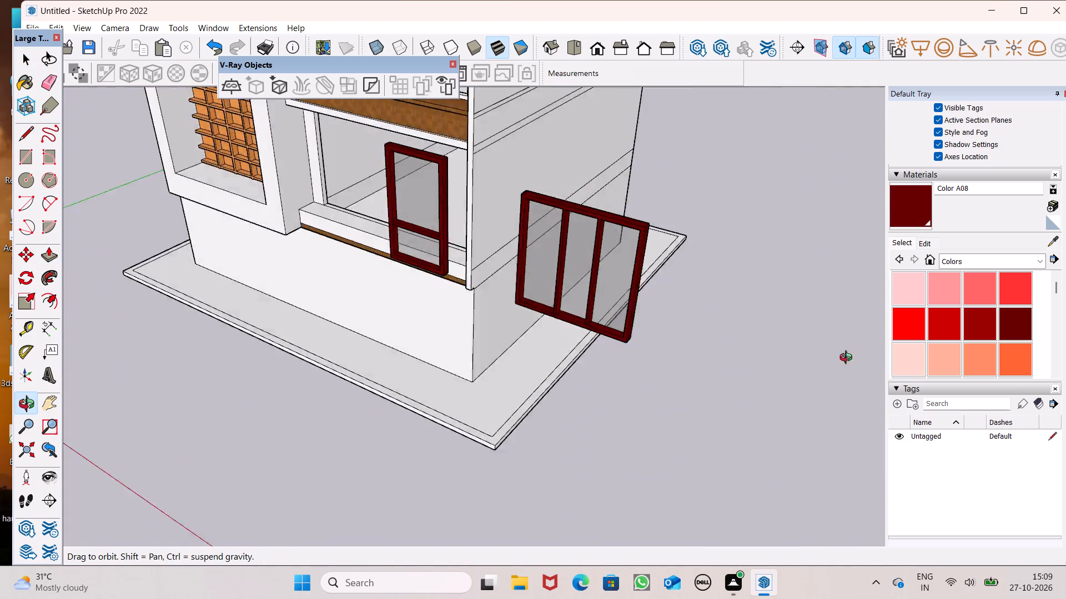
{"action": "middle_click_drag", "start_coordinate": [848, 359], "coordinate": [876, 355]}
{"action": "triple_click", "coordinate": [602, 219]}
{"action": "double_click", "coordinate": [602, 221]}
{"action": "right_click", "coordinate": [602, 221]}
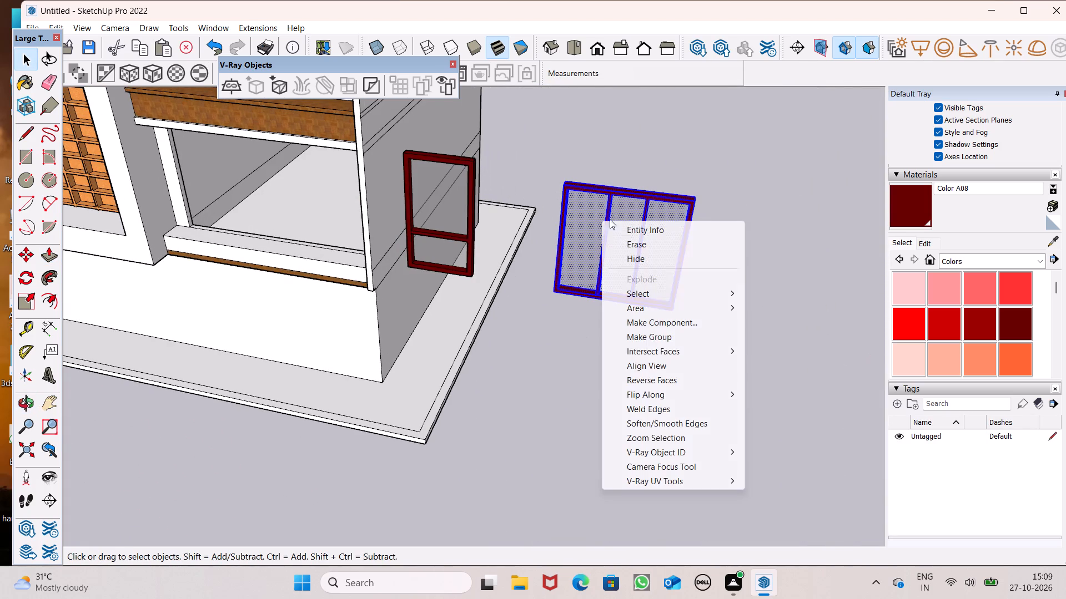
{"action": "left_click", "coordinate": [685, 333]}
{"action": "left_click", "coordinate": [639, 351]}
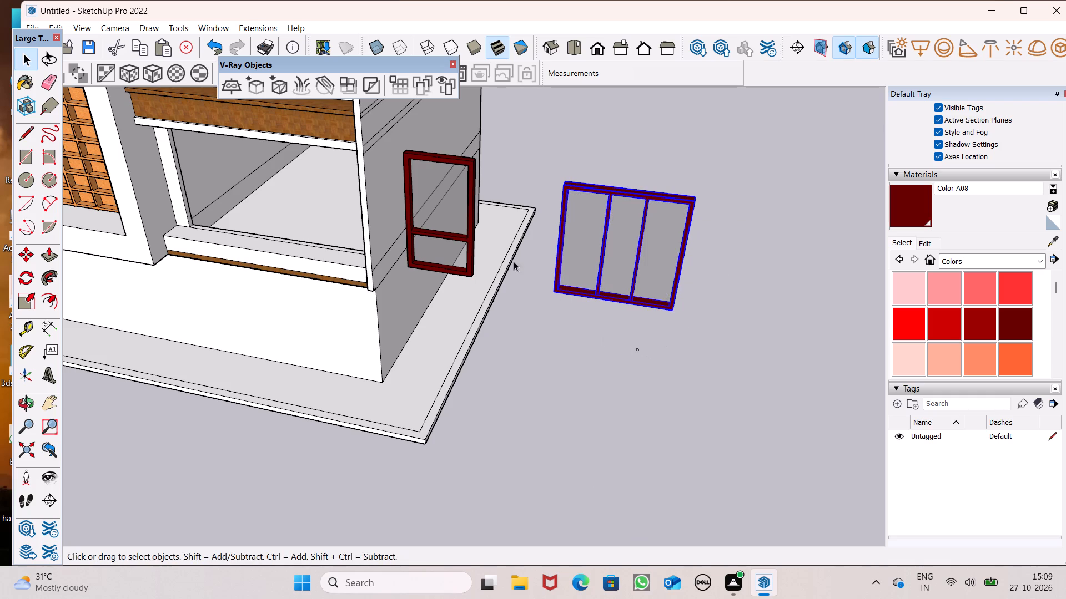
Make the whole narrow two-pane window, glass and frame together, into a group.
{"action": "triple_click", "coordinate": [434, 222]}
{"action": "right_click_drag", "start_coordinate": [435, 216], "coordinate": [435, 207]}
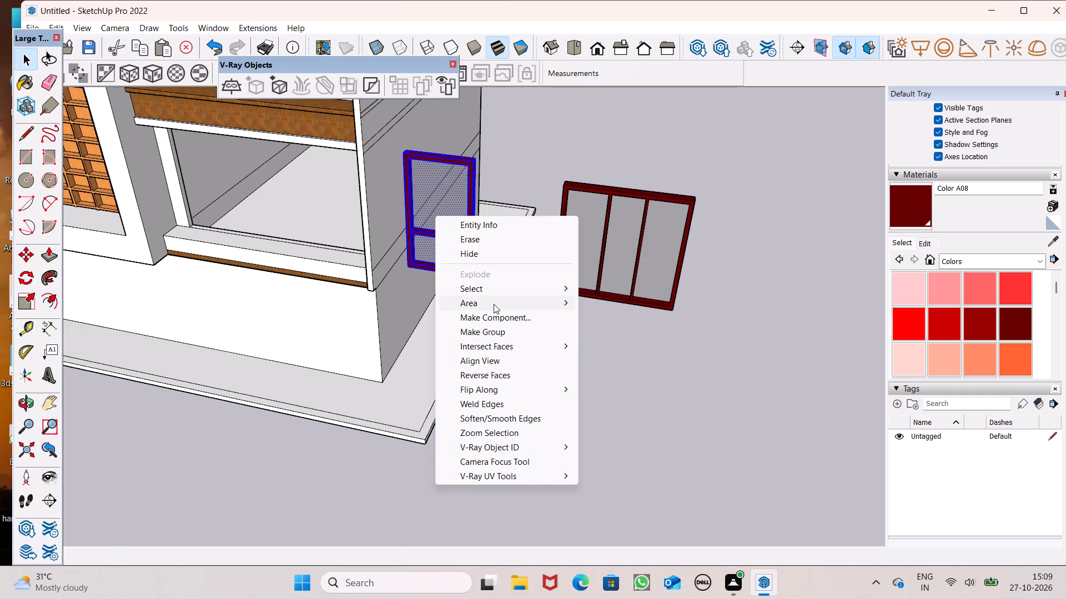
{"action": "left_click", "coordinate": [494, 327]}
{"action": "left_click_drag", "start_coordinate": [569, 373], "coordinate": [560, 360]}
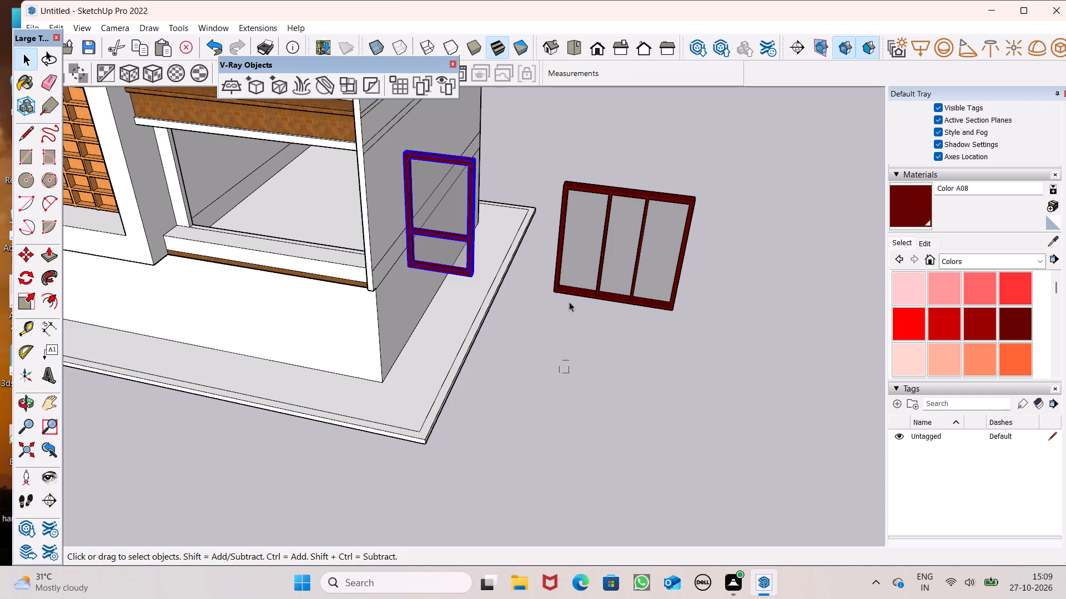
Move the three-pane window group from beside the building into the lower facade opening next to the lattice.
{"action": "scroll", "coordinate": [765, 238], "scroll_direction": "down", "scroll_amount": 4}
{"action": "middle_click_drag", "start_coordinate": [614, 246], "coordinate": [645, 181]}
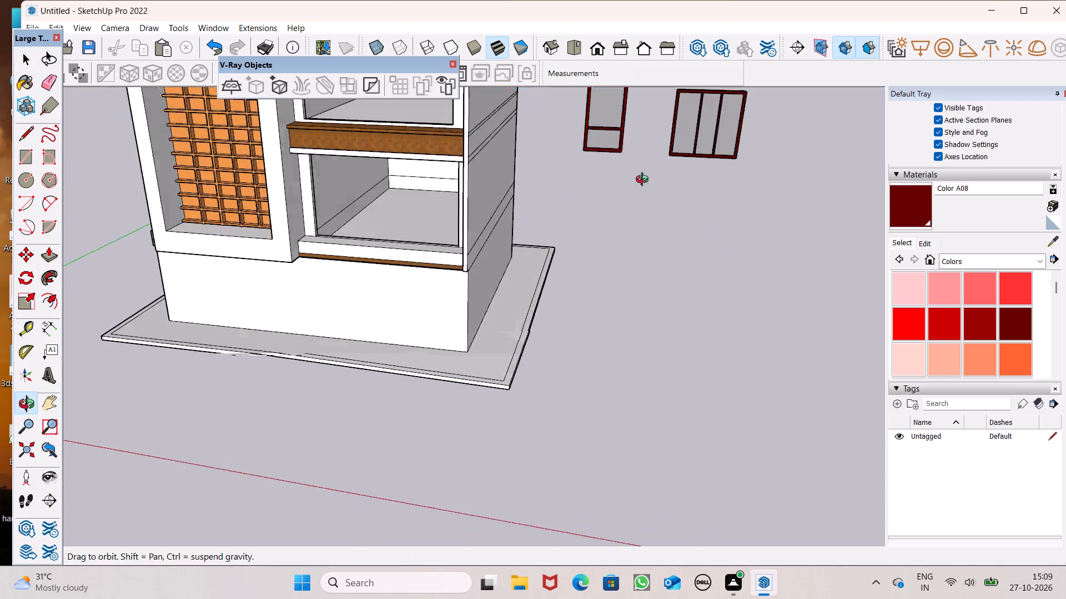
{"action": "middle_click_drag", "start_coordinate": [645, 181], "coordinate": [702, 234]}
{"action": "scroll", "coordinate": [701, 227], "scroll_direction": "down", "scroll_amount": 5}
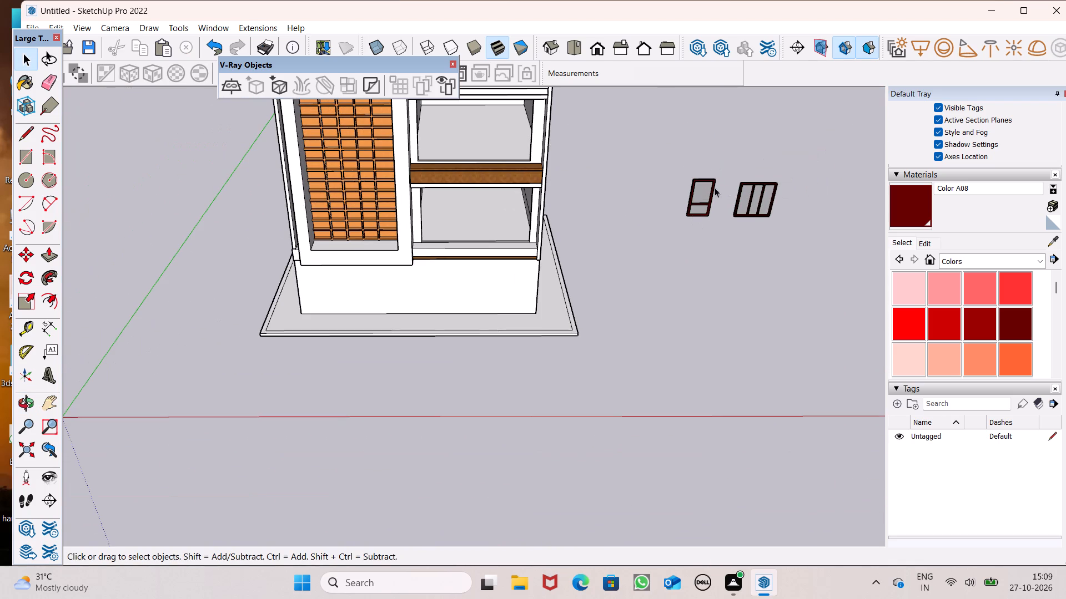
{"action": "left_click", "coordinate": [752, 193]}
{"action": "key", "text": "m"}
{"action": "key", "text": "Return"}
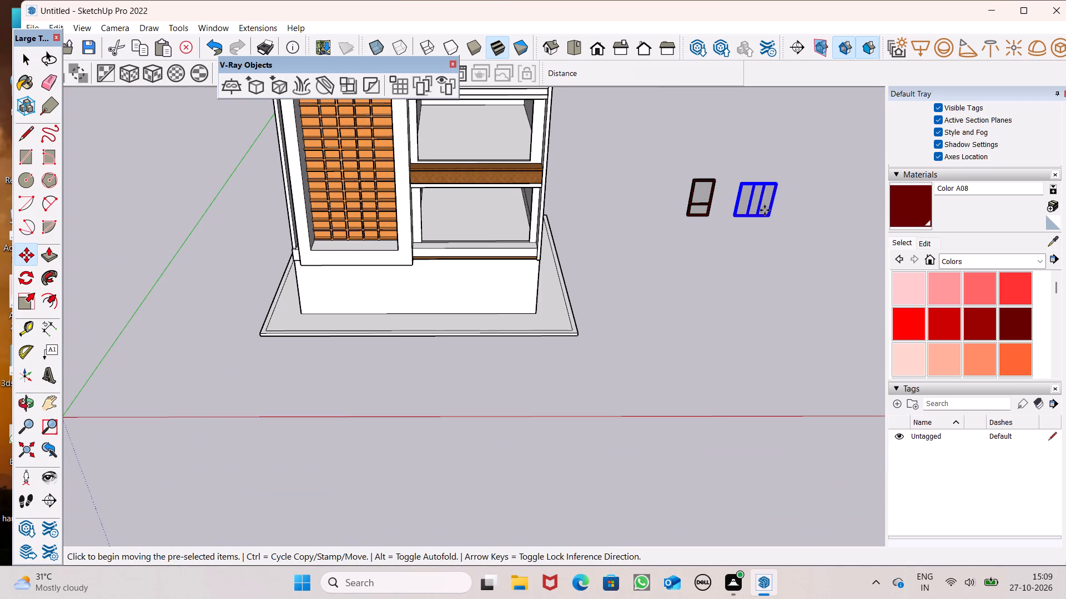
{"action": "left_click_drag", "start_coordinate": [774, 221], "coordinate": [536, 264]}
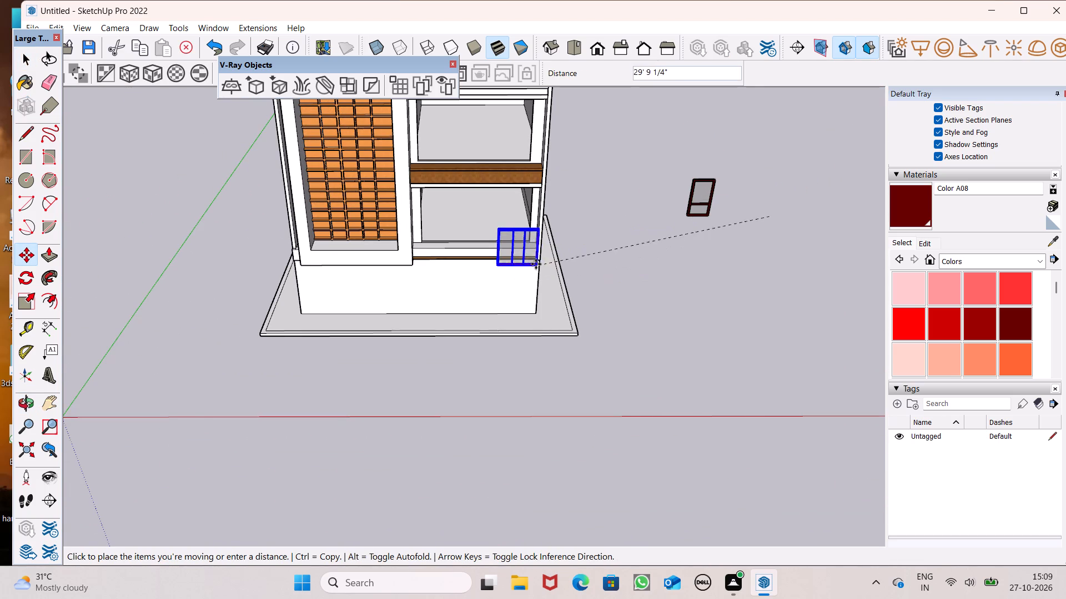
{"action": "left_click_drag", "start_coordinate": [536, 264], "coordinate": [530, 237]}
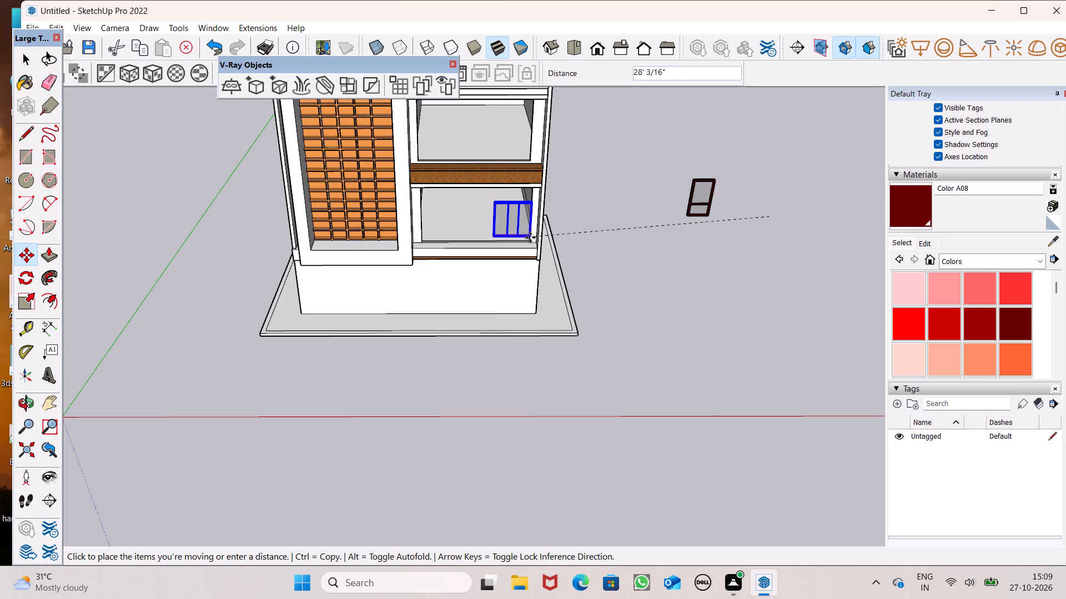
{"action": "left_click_drag", "start_coordinate": [530, 237], "coordinate": [525, 221]}
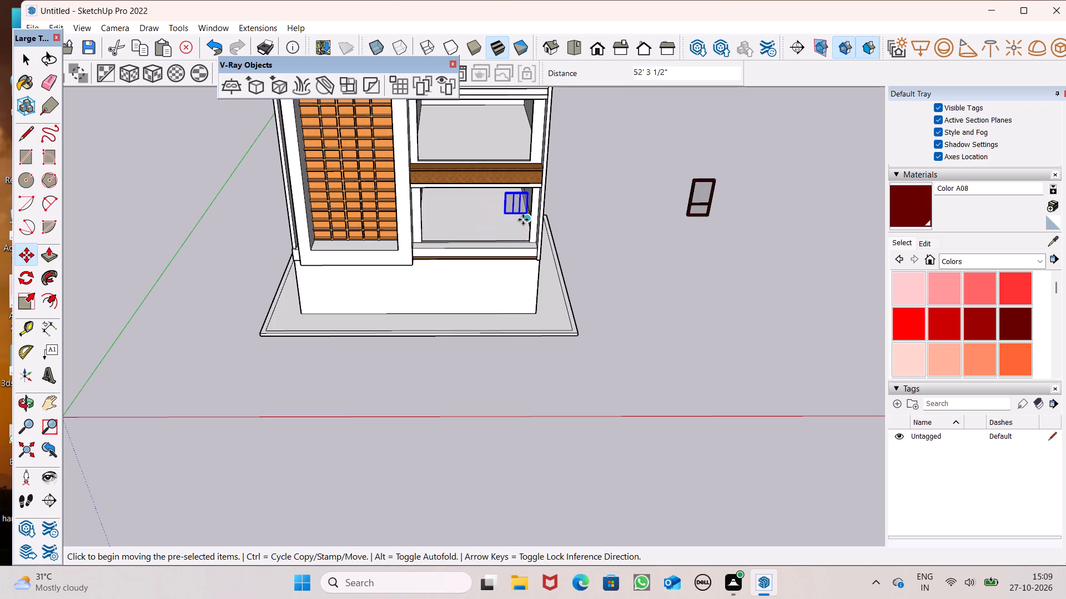
Move the three-pane window group forward onto the lower opening's sill, against the jamb farthest from the lattice.
{"action": "scroll", "coordinate": [518, 219], "scroll_direction": "up", "scroll_amount": 7}
{"action": "middle_click_drag", "start_coordinate": [526, 232], "coordinate": [655, 220]}
{"action": "scroll", "coordinate": [529, 233], "scroll_direction": "up", "scroll_amount": 3}
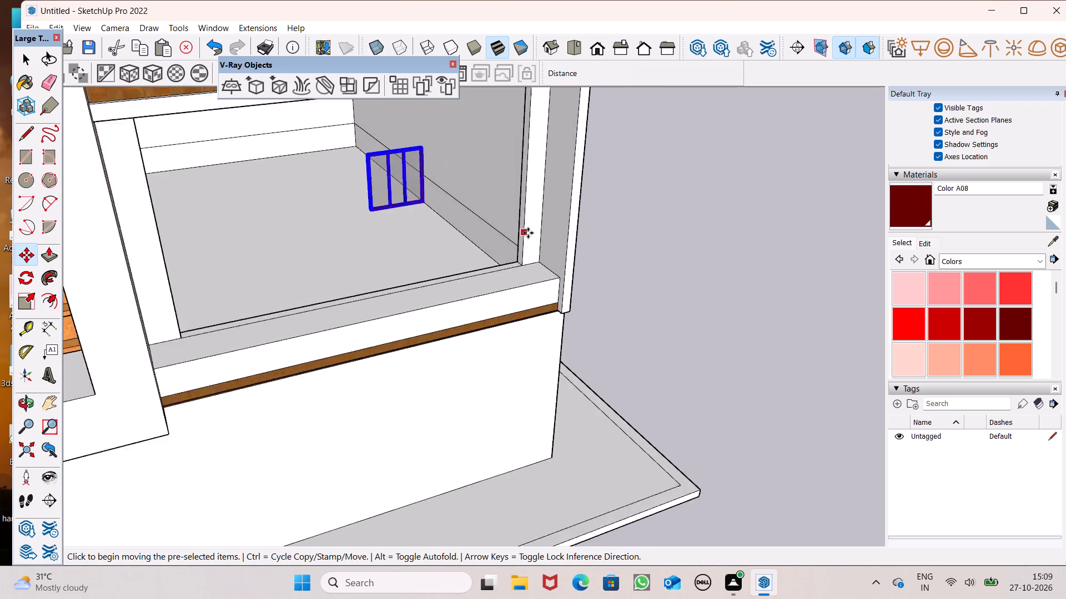
{"action": "scroll", "coordinate": [528, 233], "scroll_direction": "up", "scroll_amount": 4}
{"action": "left_click_drag", "start_coordinate": [394, 193], "coordinate": [522, 281]}
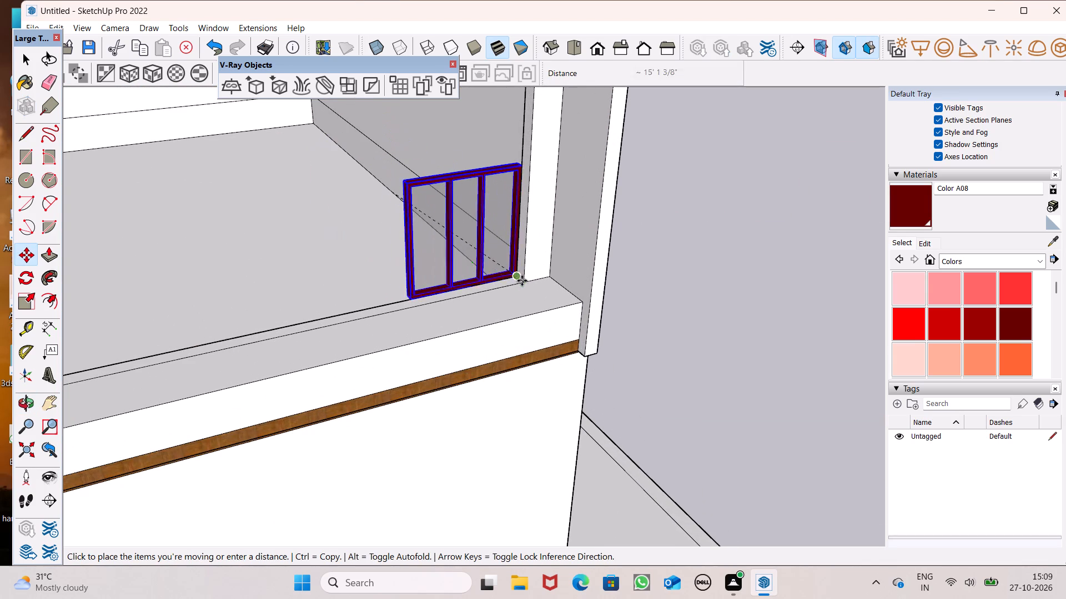
{"action": "left_click_drag", "start_coordinate": [522, 281], "coordinate": [526, 282]}
Scale the three-pane window group along the red axis to widen it along the sill toward the lattice side.
{"action": "scroll", "coordinate": [546, 253], "scroll_direction": "down", "scroll_amount": 6}
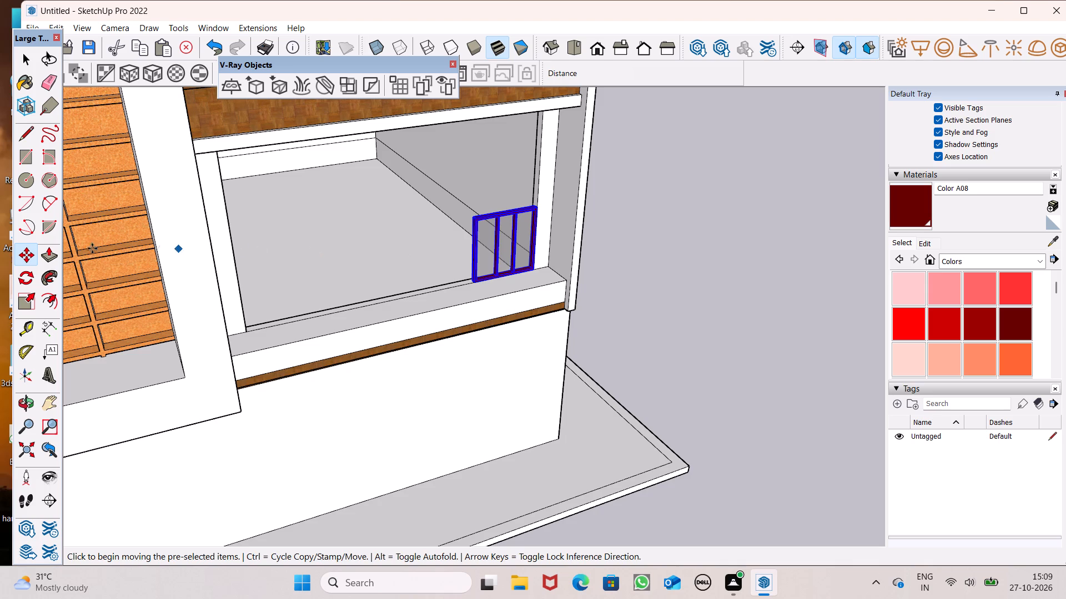
{"action": "left_click", "coordinate": [25, 301]}
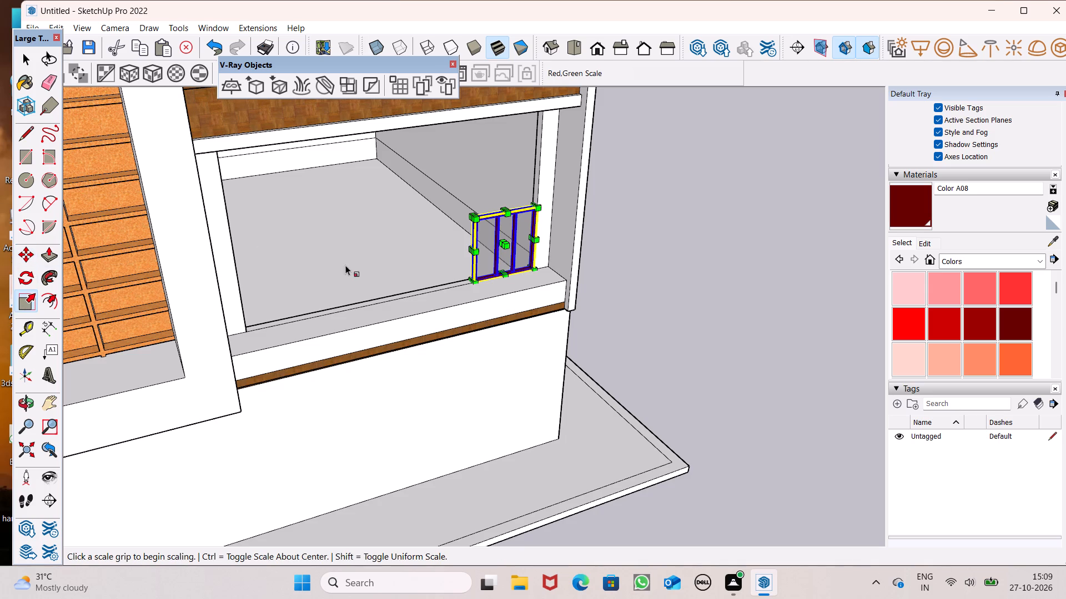
{"action": "middle_click_drag", "start_coordinate": [413, 267], "coordinate": [510, 296]}
{"action": "scroll", "coordinate": [460, 284], "scroll_direction": "up", "scroll_amount": 4}
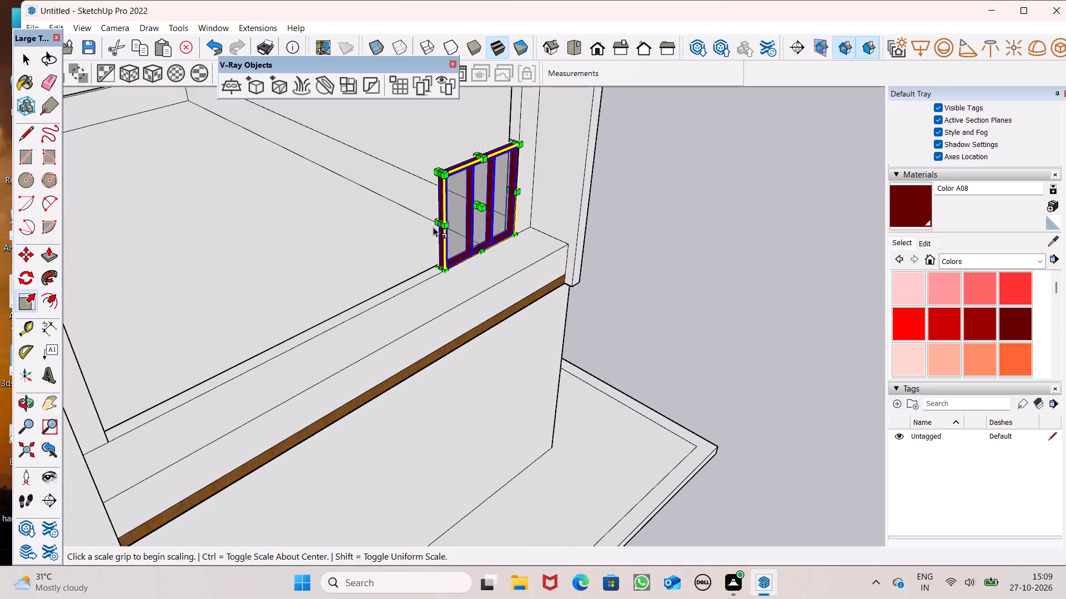
{"action": "scroll", "coordinate": [438, 224], "scroll_direction": "up", "scroll_amount": 5}
{"action": "left_click_drag", "start_coordinate": [442, 223], "coordinate": [389, 298]}
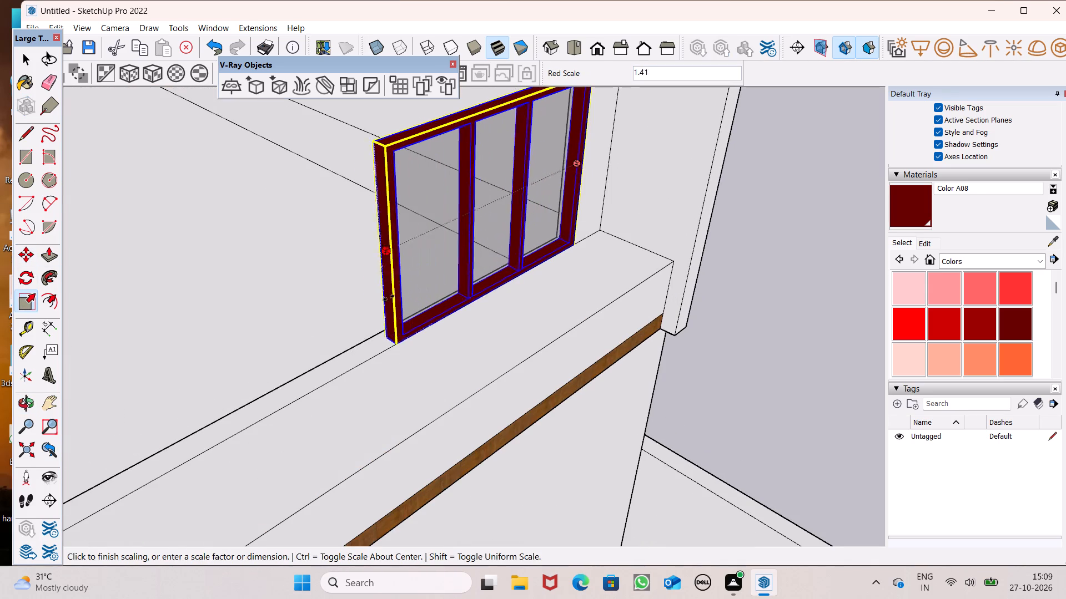
{"action": "left_click_drag", "start_coordinate": [389, 298], "coordinate": [172, 434]}
Widen the three-pane window group further along the red axis by a factor of about 1.72.
{"action": "scroll", "coordinate": [376, 317], "scroll_direction": "down", "scroll_amount": 5}
{"action": "middle_click_drag", "start_coordinate": [335, 342], "coordinate": [280, 351]}
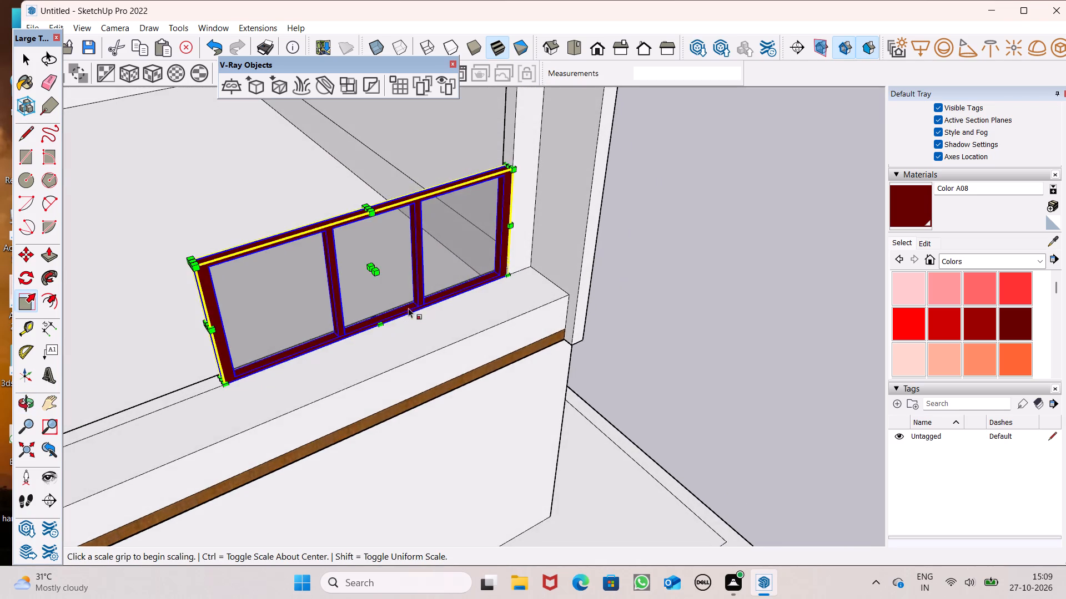
{"action": "scroll", "coordinate": [439, 299], "scroll_direction": "down", "scroll_amount": 4}
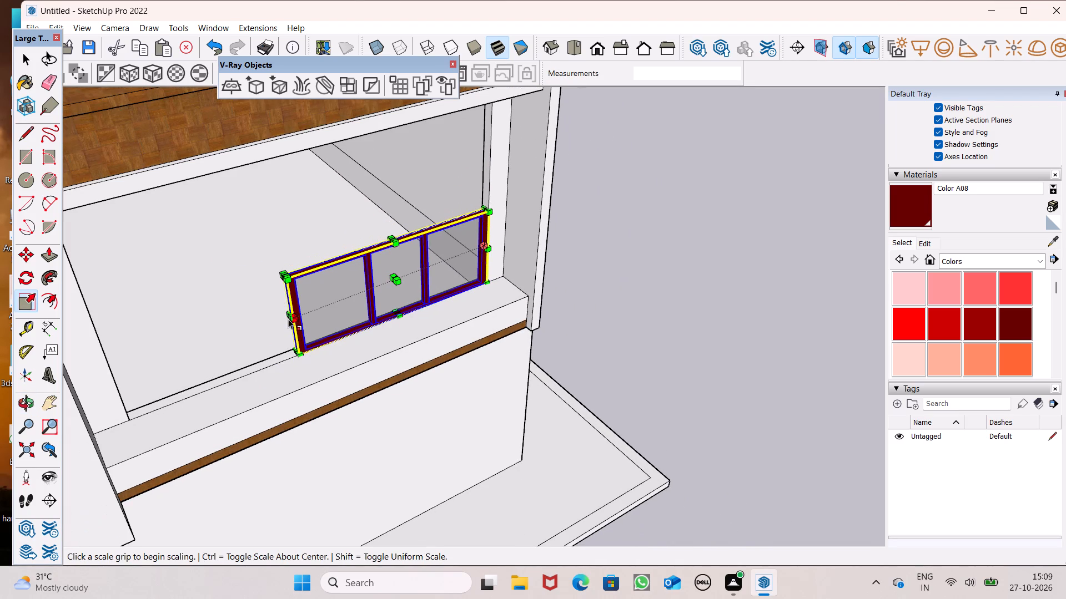
{"action": "scroll", "coordinate": [454, 283], "scroll_direction": "down", "scroll_amount": 2}
{"action": "scroll", "coordinate": [323, 329], "scroll_direction": "up", "scroll_amount": 5}
{"action": "middle_click_drag", "start_coordinate": [298, 336], "coordinate": [363, 319]}
{"action": "scroll", "coordinate": [356, 320], "scroll_direction": "up", "scroll_amount": 1}
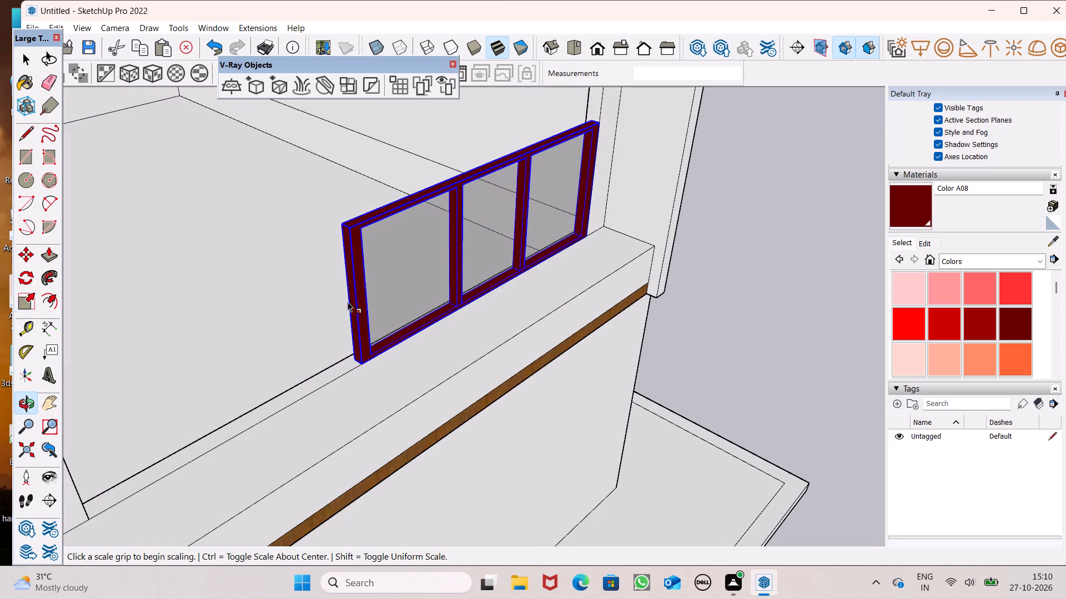
{"action": "left_click_drag", "start_coordinate": [349, 298], "coordinate": [68, 475]}
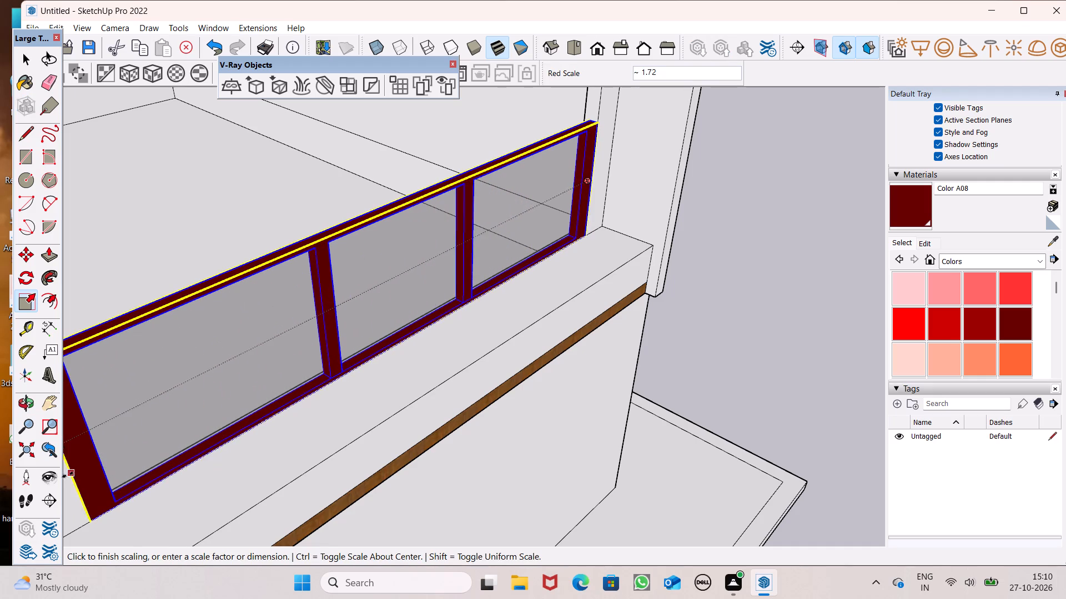
{"action": "left_click_drag", "start_coordinate": [68, 475], "coordinate": [66, 475]}
Fine-tune the three-pane window's red-axis width to the opening's lattice-side jamb, finishing with a scale factor of about 1.03.
{"action": "scroll", "coordinate": [240, 329], "scroll_direction": "down", "scroll_amount": 4}
{"action": "middle_click_drag", "start_coordinate": [270, 358], "coordinate": [225, 374]}
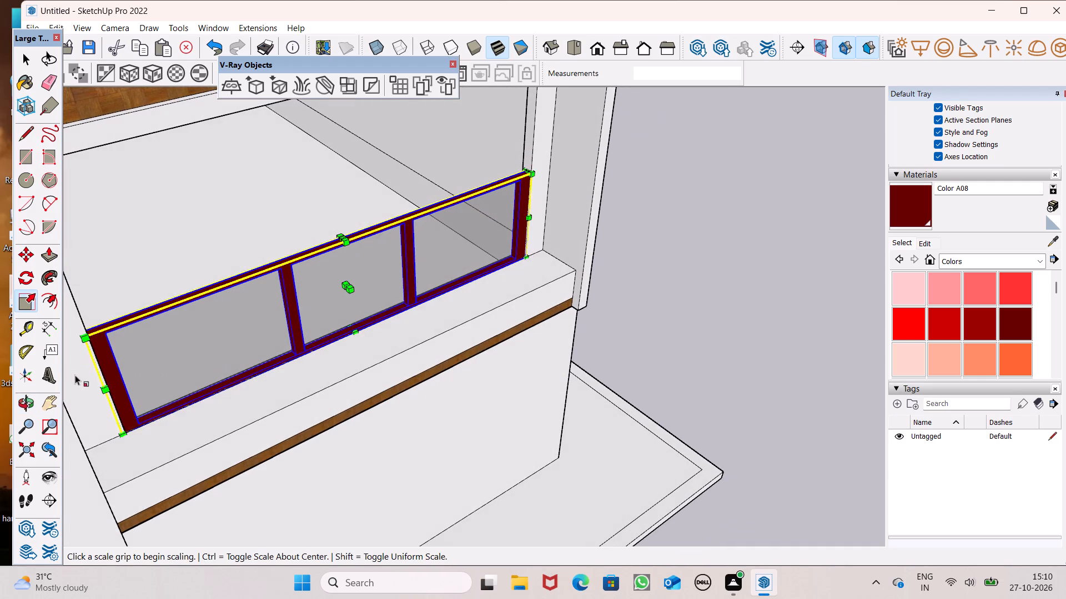
{"action": "scroll", "coordinate": [87, 380], "scroll_direction": "up", "scroll_amount": 3}
{"action": "left_click_drag", "start_coordinate": [88, 322], "coordinate": [104, 322]}
{"action": "middle_click_drag", "start_coordinate": [102, 362], "coordinate": [108, 364]}
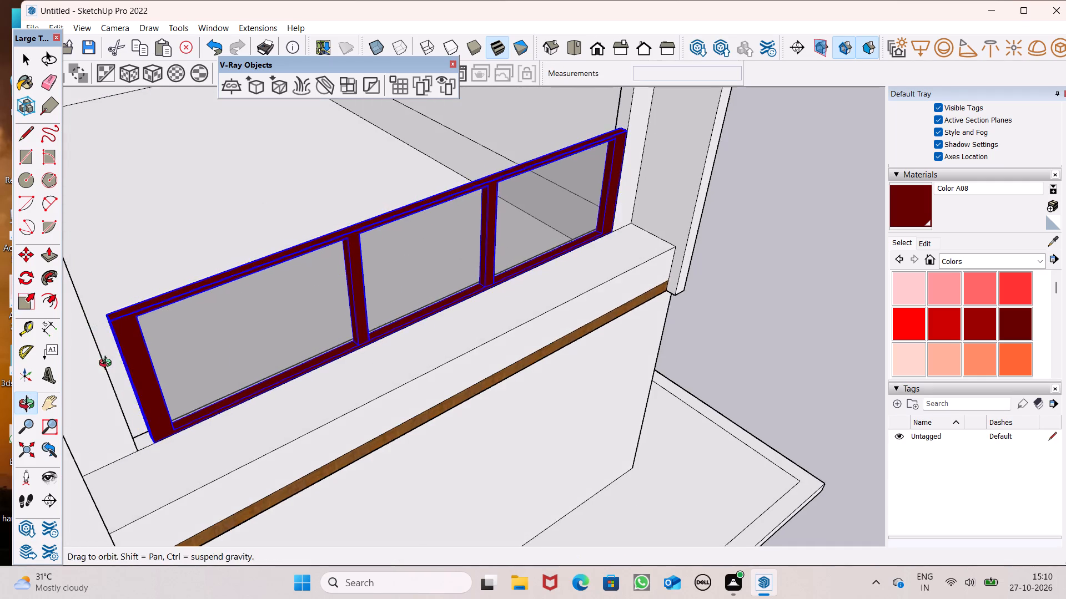
{"action": "middle_click_drag", "start_coordinate": [108, 364], "coordinate": [128, 354]}
{"action": "left_click_drag", "start_coordinate": [139, 394], "coordinate": [124, 403]}
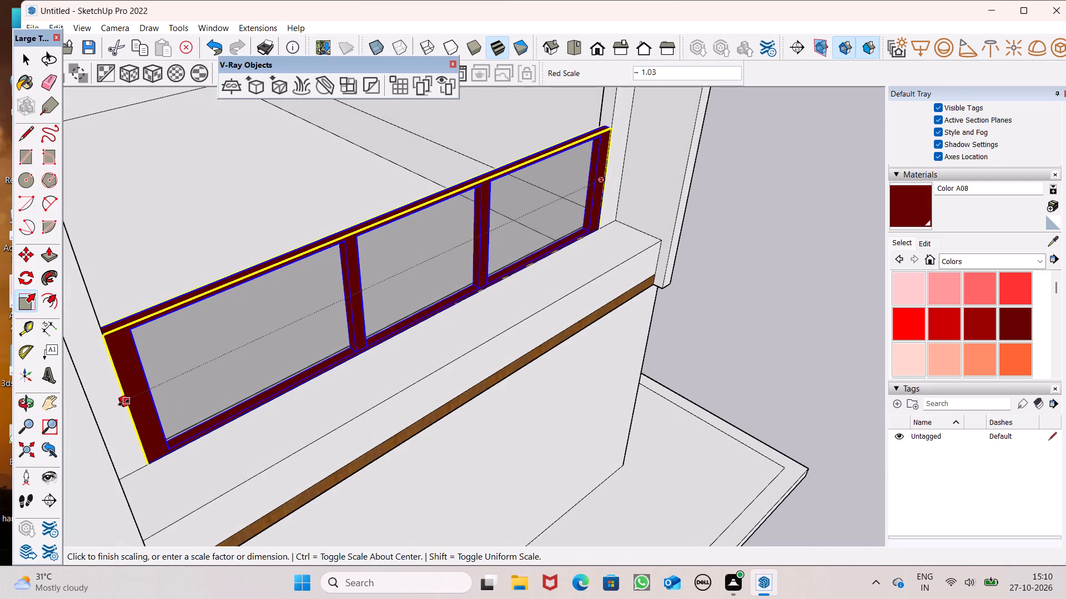
{"action": "left_click_drag", "start_coordinate": [124, 403], "coordinate": [122, 403]}
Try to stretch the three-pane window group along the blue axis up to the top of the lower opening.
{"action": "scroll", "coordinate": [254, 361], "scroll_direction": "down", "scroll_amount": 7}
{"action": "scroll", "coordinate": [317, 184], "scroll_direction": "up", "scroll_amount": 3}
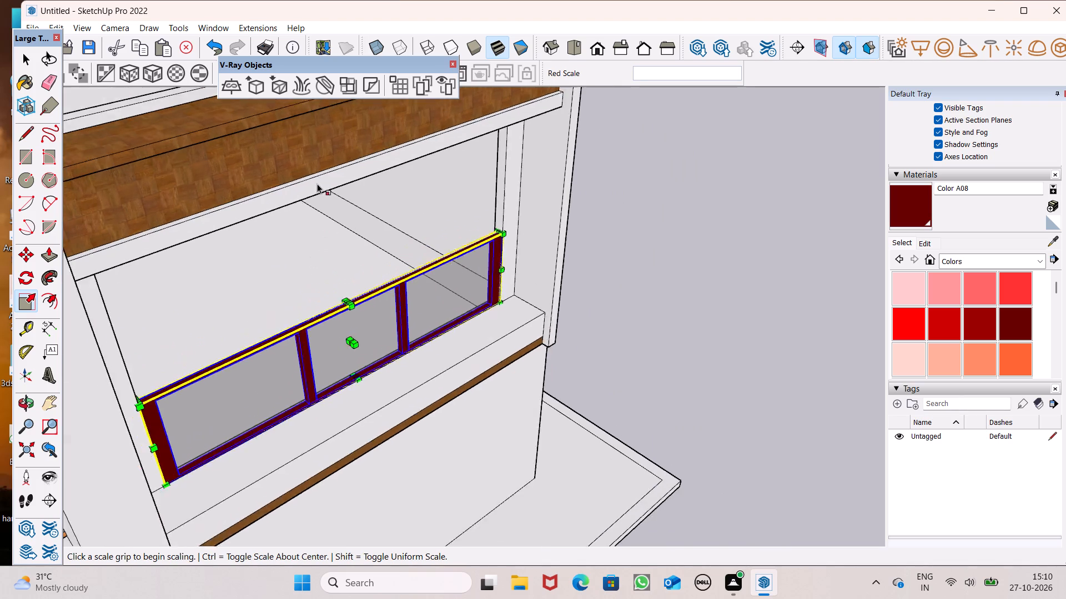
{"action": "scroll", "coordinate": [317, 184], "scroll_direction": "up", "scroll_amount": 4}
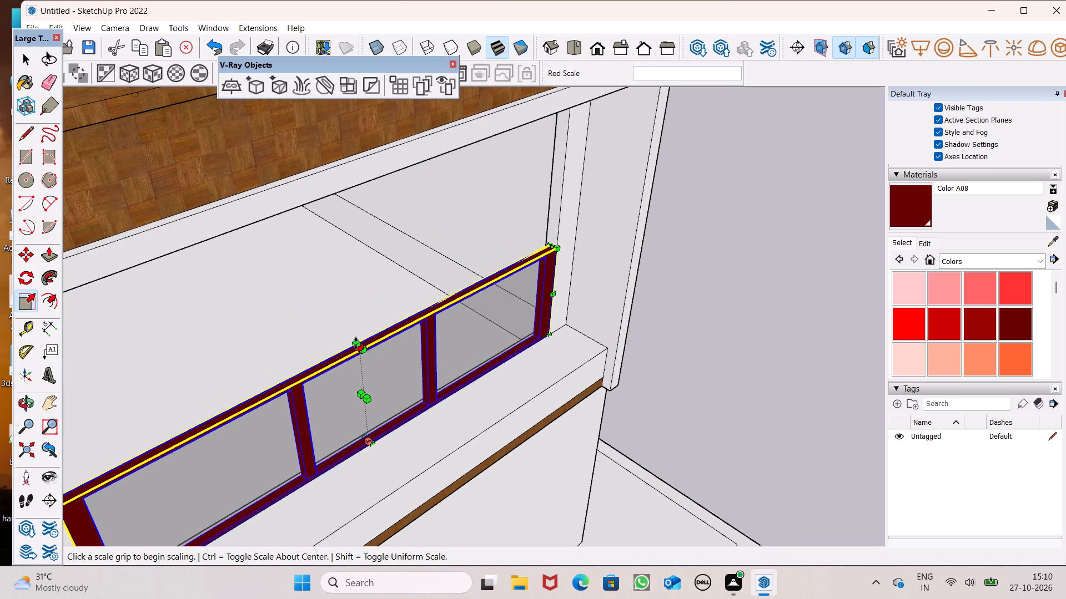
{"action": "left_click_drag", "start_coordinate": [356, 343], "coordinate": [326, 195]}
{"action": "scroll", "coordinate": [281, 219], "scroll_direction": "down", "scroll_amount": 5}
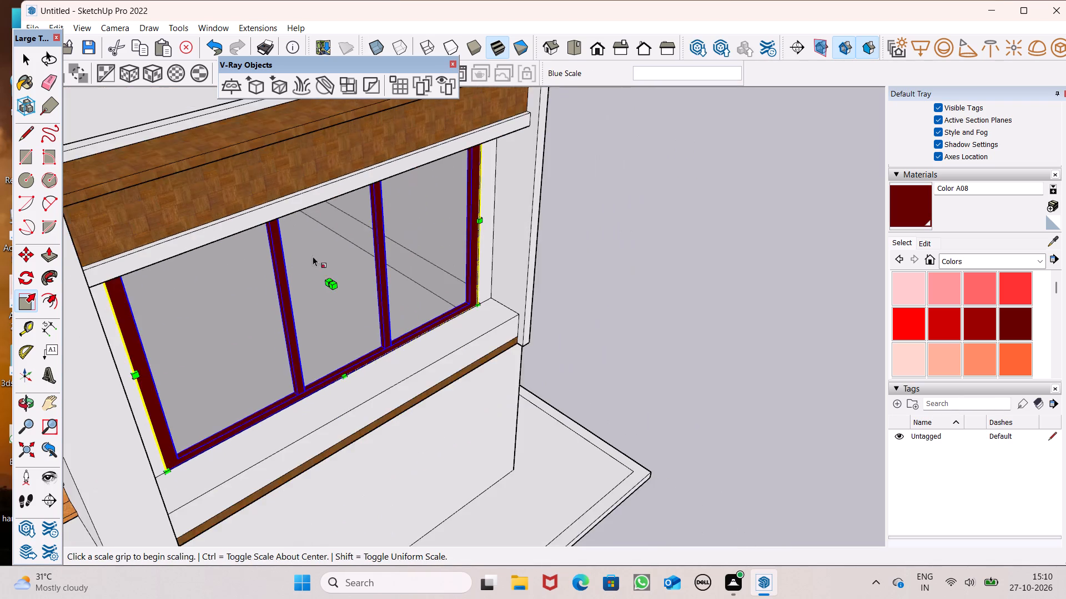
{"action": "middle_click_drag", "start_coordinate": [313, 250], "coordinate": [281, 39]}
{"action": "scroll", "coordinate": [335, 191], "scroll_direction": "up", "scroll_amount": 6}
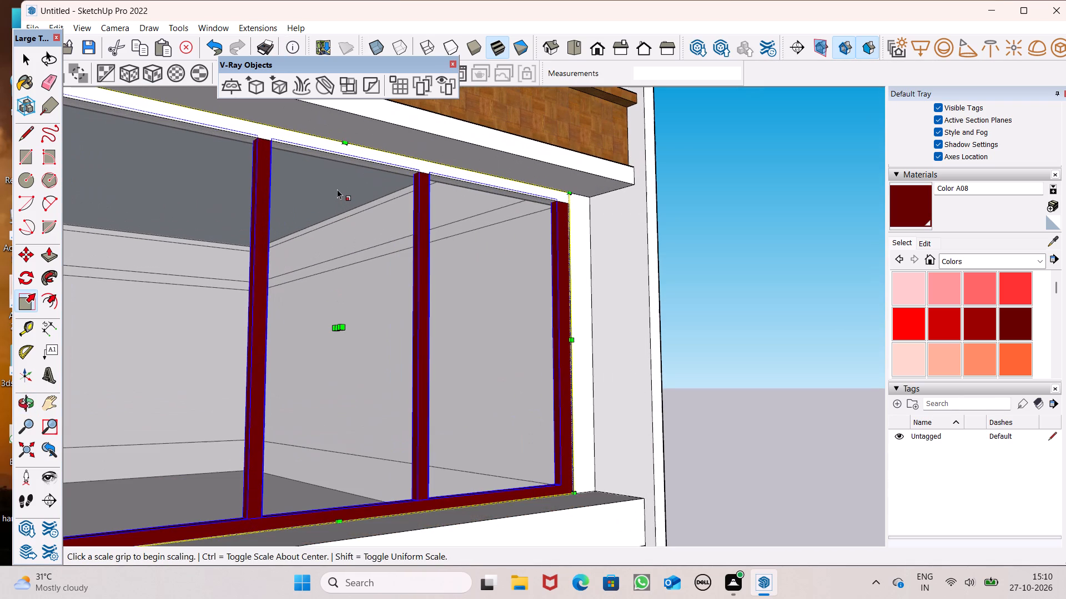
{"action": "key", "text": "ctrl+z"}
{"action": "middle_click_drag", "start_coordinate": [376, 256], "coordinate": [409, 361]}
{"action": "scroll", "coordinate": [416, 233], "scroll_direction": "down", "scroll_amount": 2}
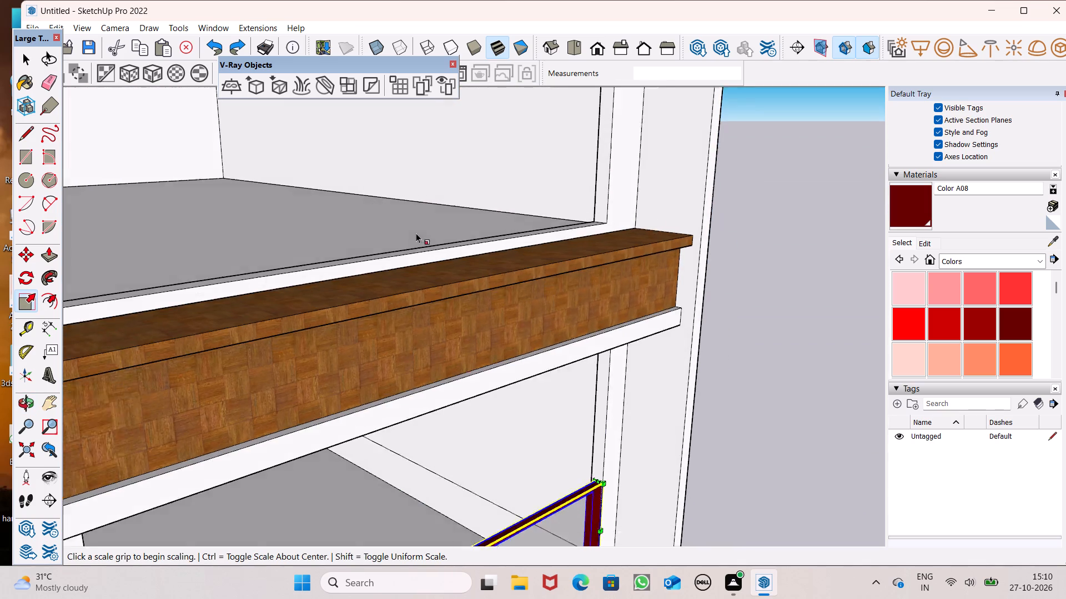
Stretch the three-pane window group along the blue axis until its frame reaches the top of the lower opening.
{"action": "scroll", "coordinate": [416, 233], "scroll_direction": "down", "scroll_amount": 4}
{"action": "scroll", "coordinate": [467, 403], "scroll_direction": "up", "scroll_amount": 6}
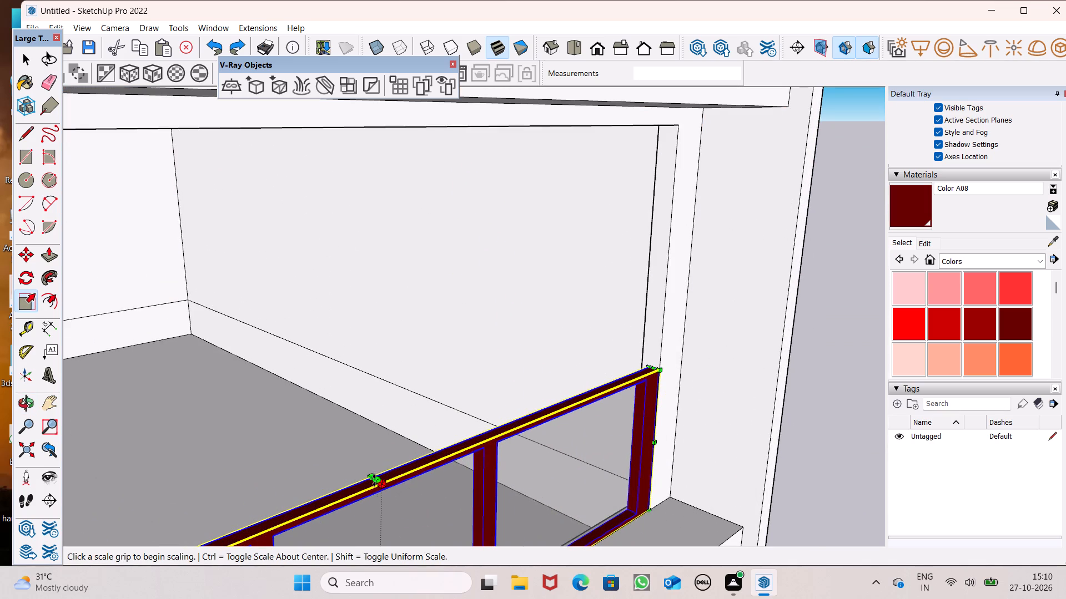
{"action": "left_click_drag", "start_coordinate": [374, 480], "coordinate": [340, 259]}
{"action": "scroll", "coordinate": [340, 259], "scroll_direction": "down", "scroll_amount": 4}
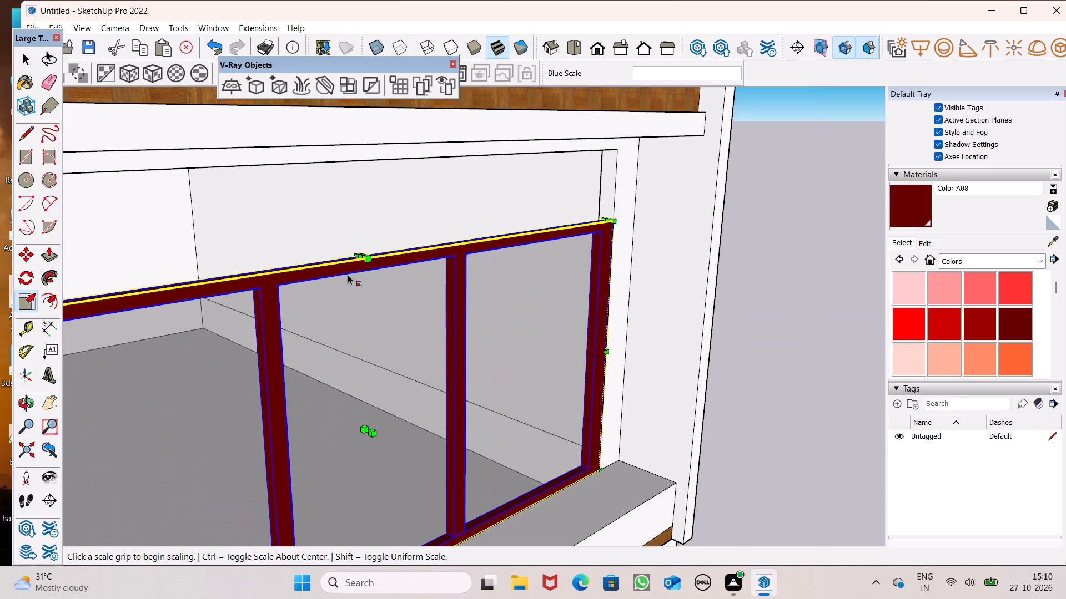
{"action": "middle_click_drag", "start_coordinate": [347, 273], "coordinate": [357, 276]}
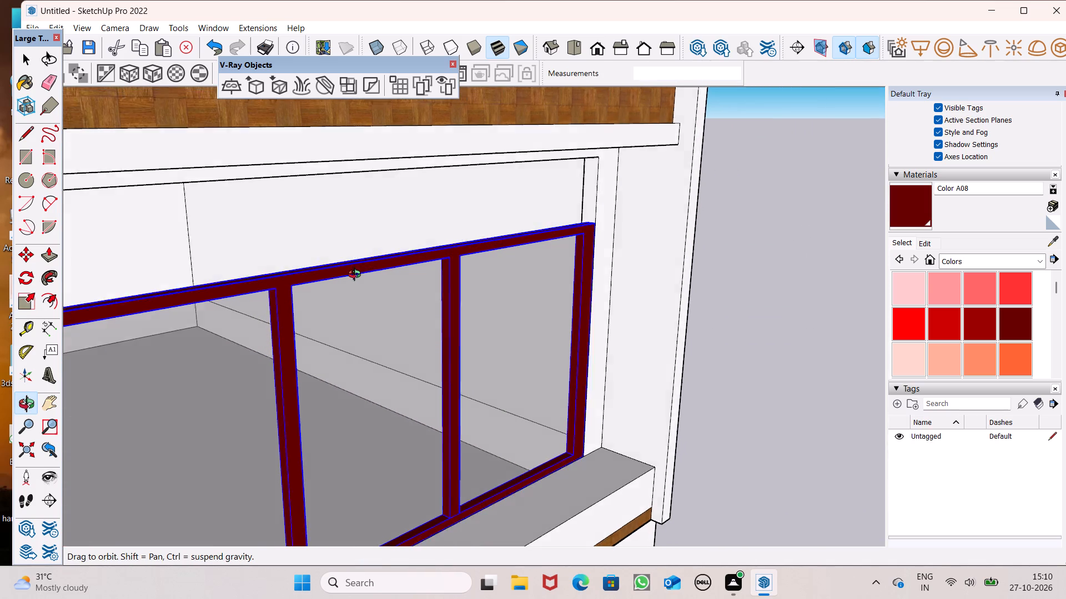
{"action": "middle_click_drag", "start_coordinate": [357, 276], "coordinate": [394, 265]}
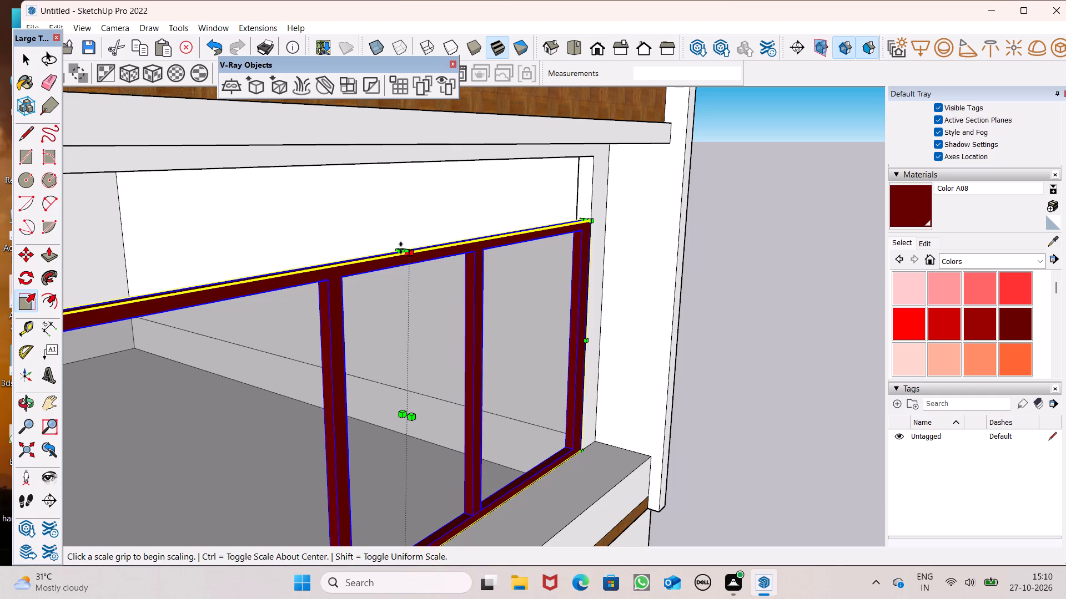
{"action": "scroll", "coordinate": [395, 243], "scroll_direction": "up", "scroll_amount": 2}
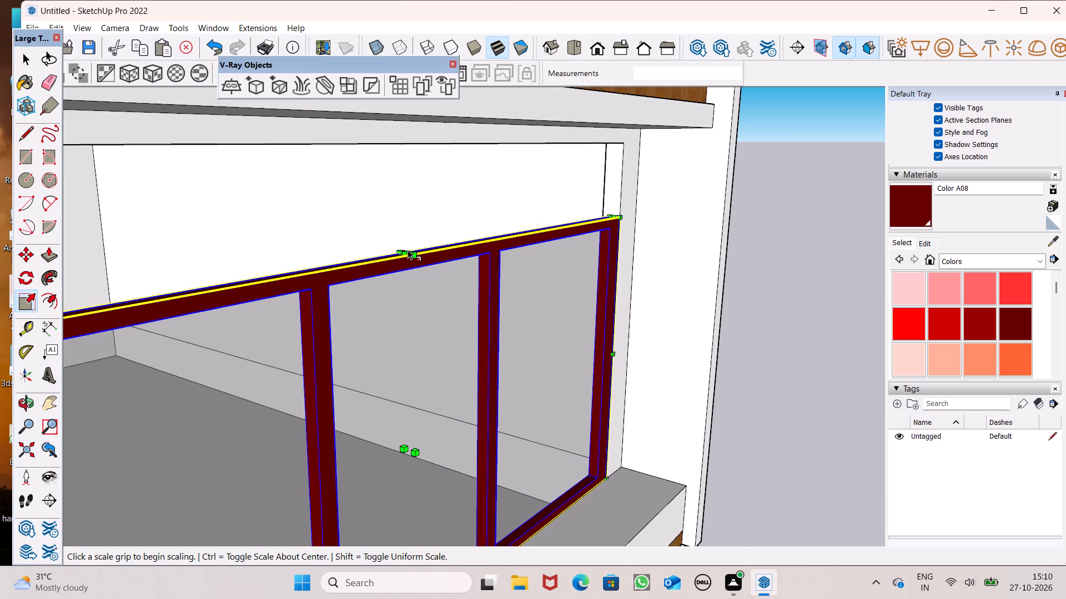
{"action": "left_click_drag", "start_coordinate": [408, 252], "coordinate": [424, 141]}
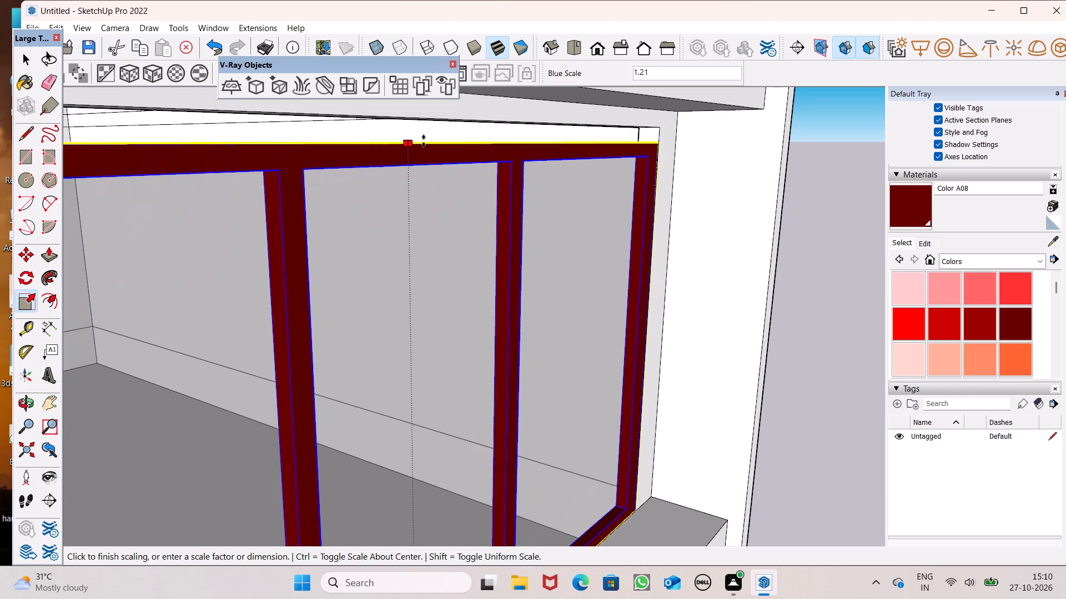
{"action": "left_click_drag", "start_coordinate": [424, 141], "coordinate": [421, 118]}
{"action": "scroll", "coordinate": [358, 189], "scroll_direction": "down", "scroll_amount": 5}
{"action": "key", "text": "space"}
Copy the three-pane window group up into the opening above the parquet band, placing it at the opening's lower outer corner.
{"action": "scroll", "coordinate": [427, 270], "scroll_direction": "down", "scroll_amount": 4}
{"action": "middle_click_drag", "start_coordinate": [427, 270], "coordinate": [261, 315]}
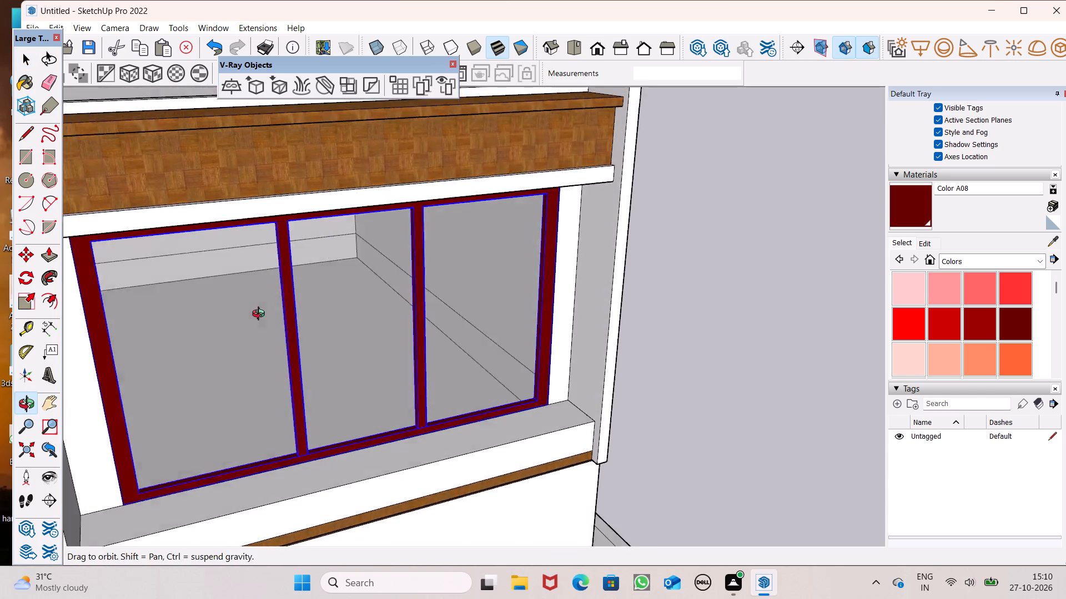
{"action": "middle_click_drag", "start_coordinate": [261, 315], "coordinate": [244, 302]}
{"action": "scroll", "coordinate": [243, 301], "scroll_direction": "up", "scroll_amount": 1}
{"action": "scroll", "coordinate": [368, 232], "scroll_direction": "down", "scroll_amount": 11}
{"action": "middle_click_drag", "start_coordinate": [400, 262], "coordinate": [330, 300]}
{"action": "scroll", "coordinate": [330, 300], "scroll_direction": "up", "scroll_amount": 1}
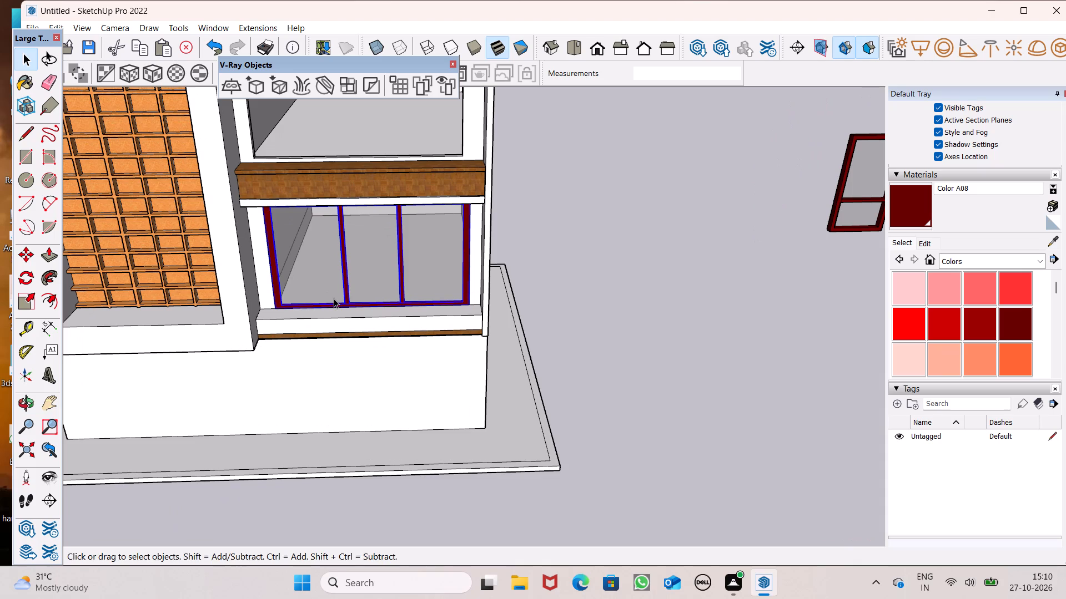
{"action": "key", "text": "m"}
{"action": "key", "text": "Return"}
{"action": "scroll", "coordinate": [385, 321], "scroll_direction": "down", "scroll_amount": 6}
{"action": "scroll", "coordinate": [308, 170], "scroll_direction": "up", "scroll_amount": 6}
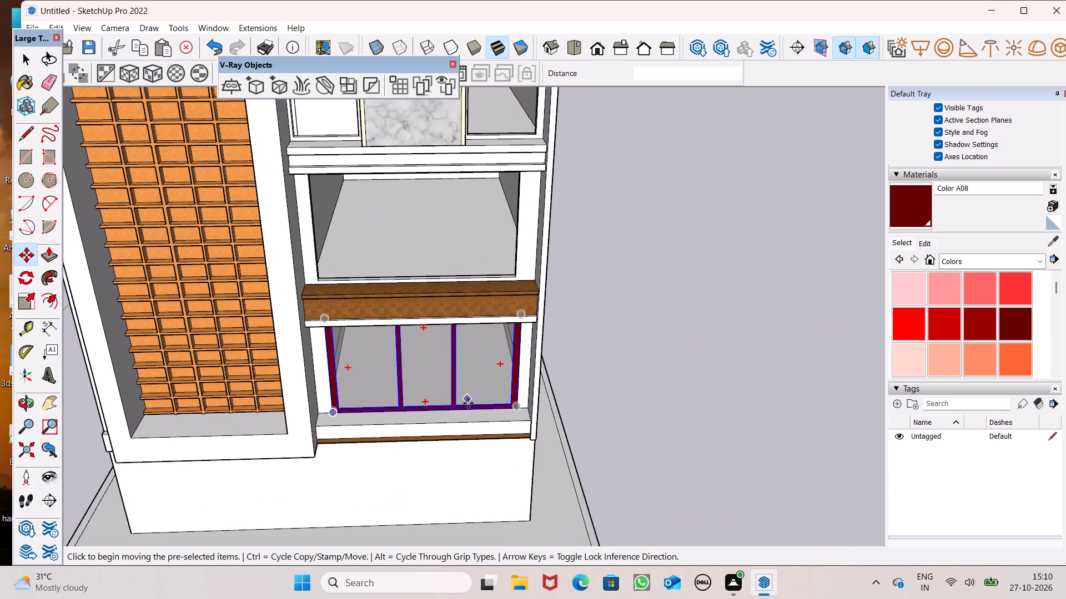
{"action": "left_click_drag", "start_coordinate": [516, 411], "coordinate": [488, 328]}
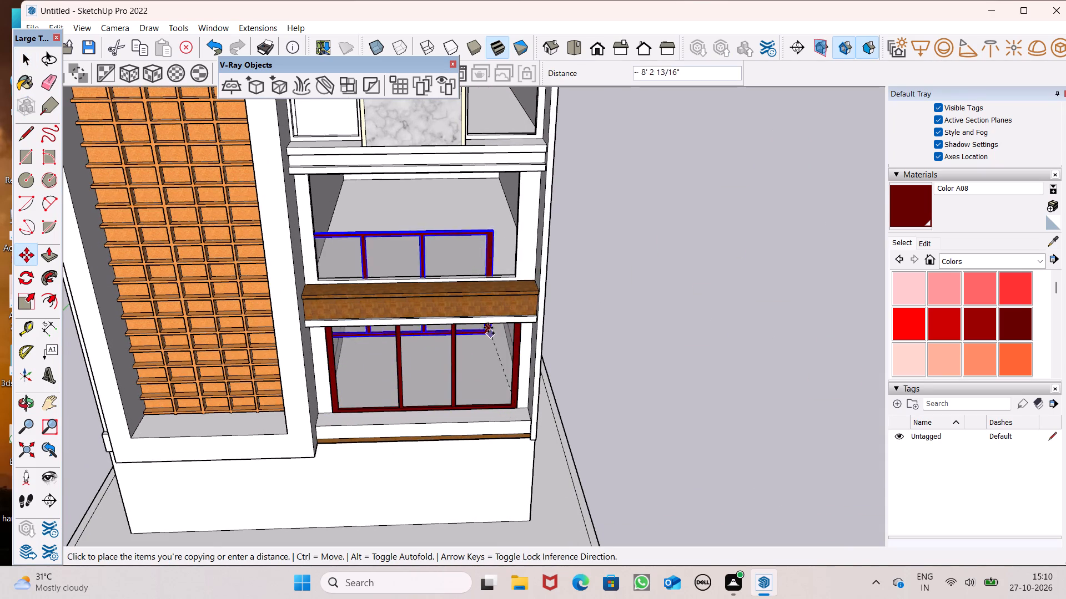
{"action": "left_click_drag", "start_coordinate": [488, 328], "coordinate": [514, 276]}
Scale the upper three-pane window copy down from its top corner on the lattice side.
{"action": "scroll", "coordinate": [465, 266], "scroll_direction": "down", "scroll_amount": 2}
{"action": "scroll", "coordinate": [462, 257], "scroll_direction": "up", "scroll_amount": 1}
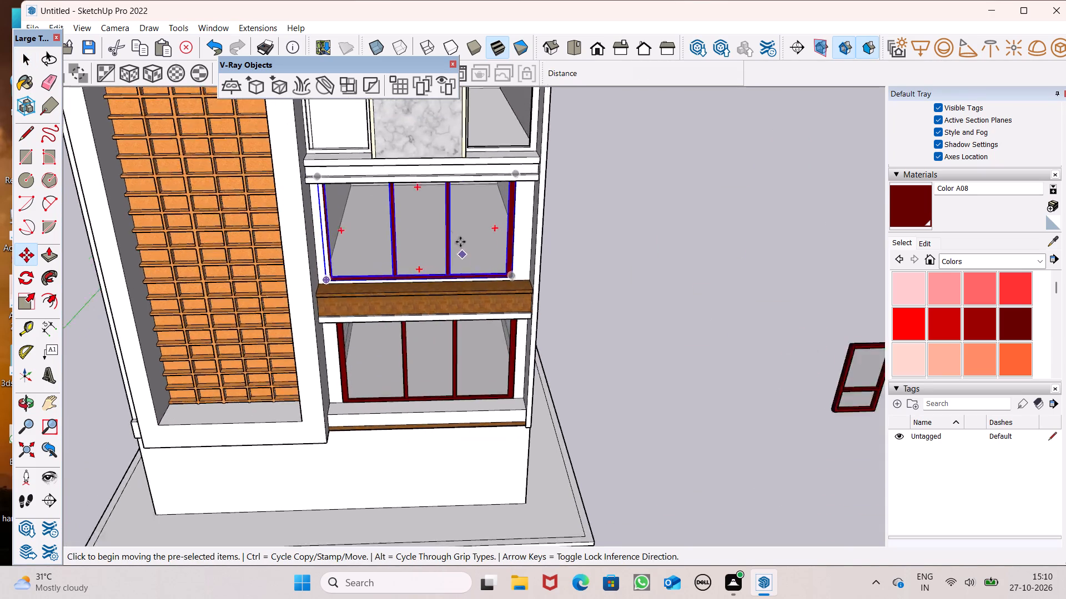
{"action": "scroll", "coordinate": [460, 242], "scroll_direction": "up", "scroll_amount": 4}
{"action": "middle_click_drag", "start_coordinate": [462, 271], "coordinate": [483, 130]}
{"action": "scroll", "coordinate": [483, 130], "scroll_direction": "up", "scroll_amount": 1}
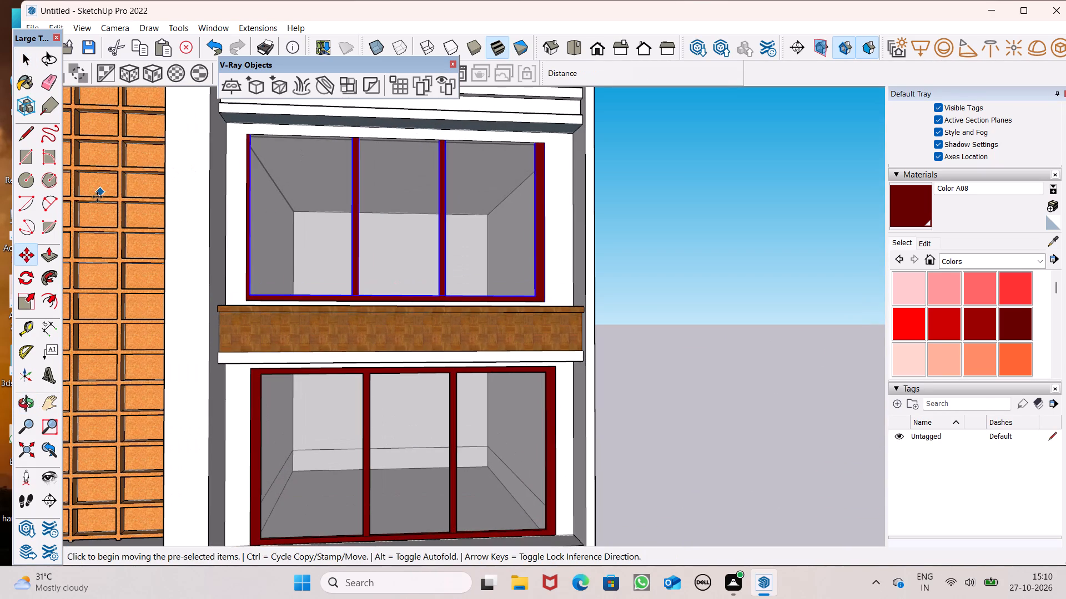
{"action": "left_click_drag", "start_coordinate": [21, 297], "coordinate": [27, 292]}
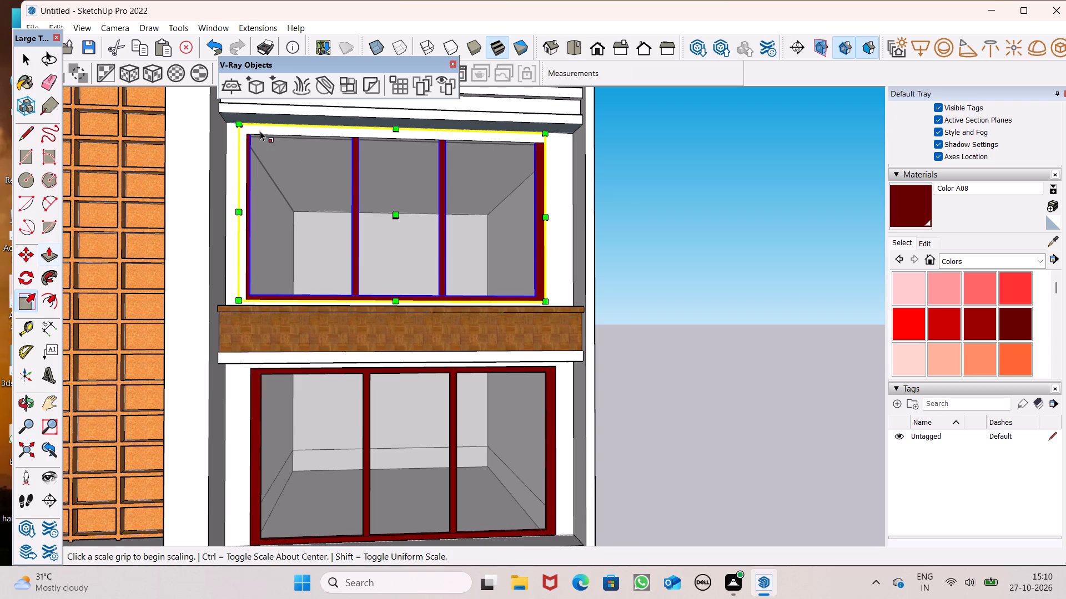
{"action": "left_click_drag", "start_coordinate": [238, 127], "coordinate": [265, 161]}
Widen the upper three-pane window along the red axis to the lattice-side jamb, by a factor of about 1.14.
{"action": "middle_click_drag", "start_coordinate": [293, 217], "coordinate": [331, 268]}
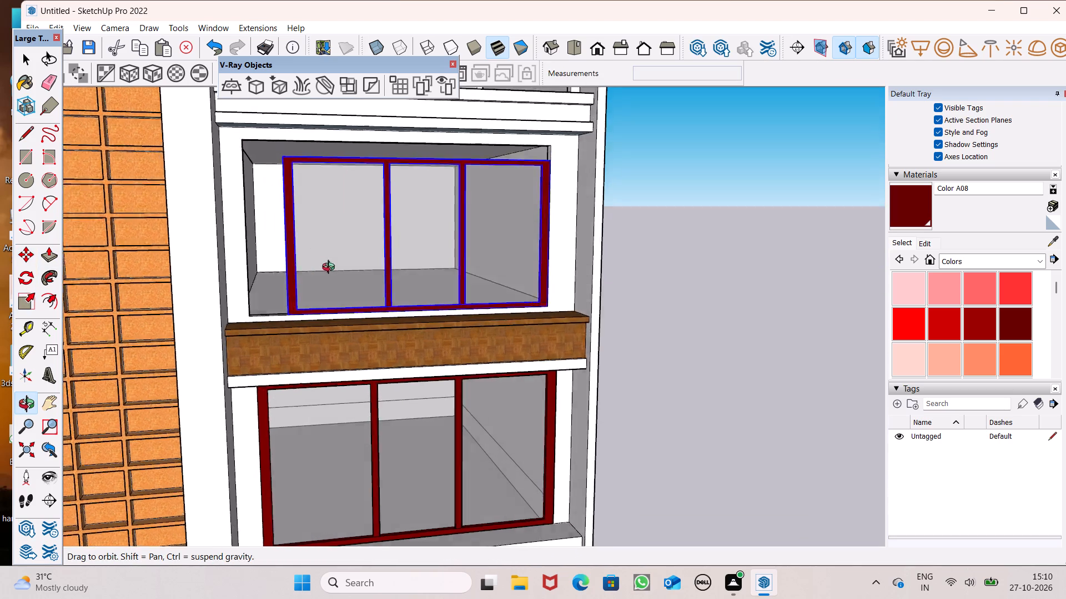
{"action": "middle_click_drag", "start_coordinate": [331, 268], "coordinate": [395, 327]}
{"action": "scroll", "coordinate": [209, 297], "scroll_direction": "up", "scroll_amount": 7}
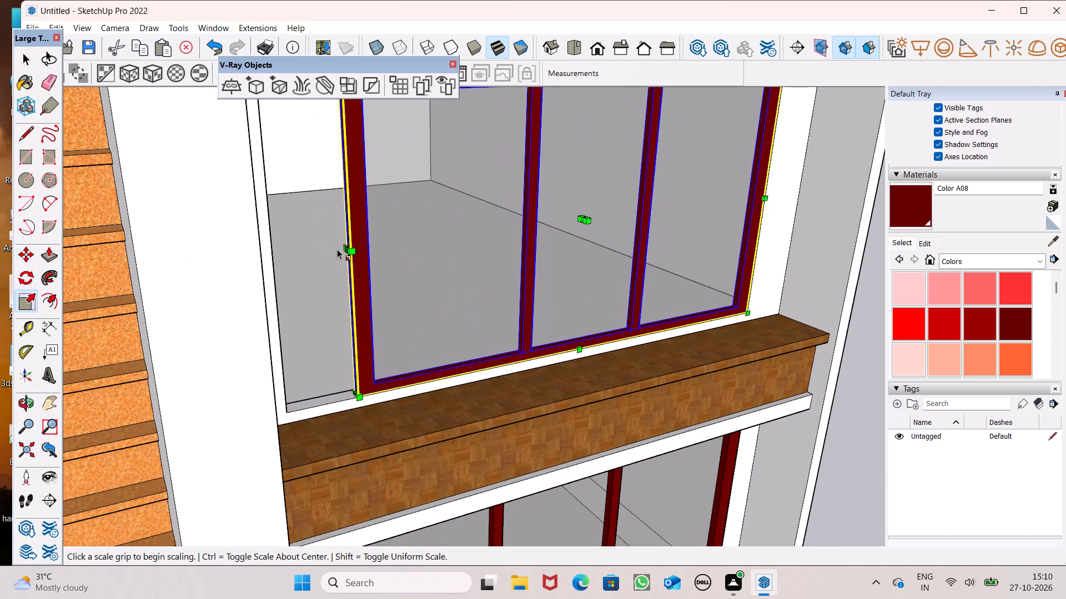
{"action": "left_click_drag", "start_coordinate": [345, 248], "coordinate": [276, 274]}
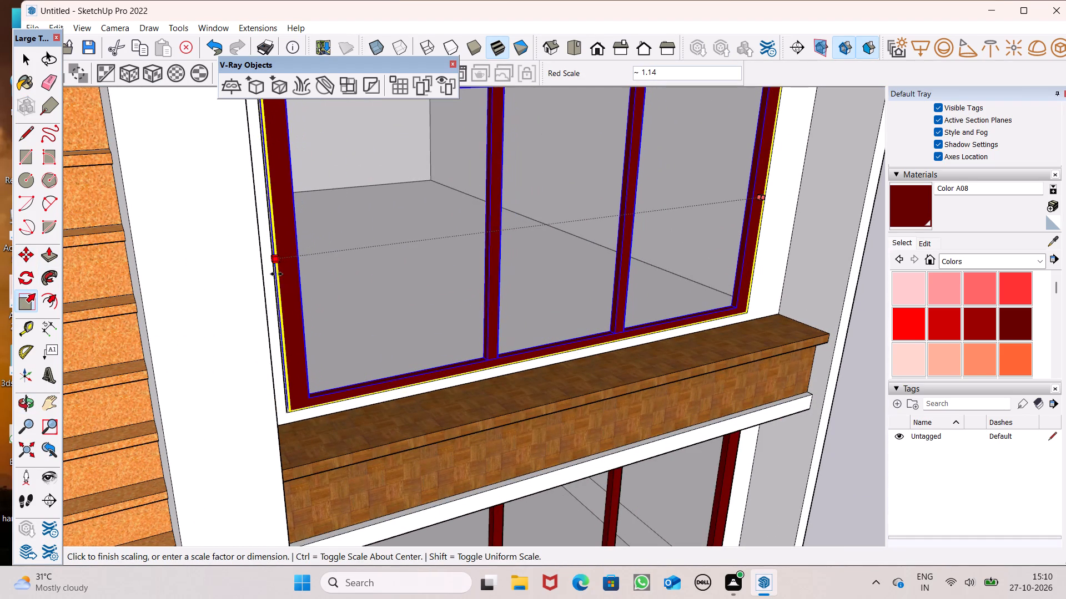
{"action": "left_click_drag", "start_coordinate": [276, 274], "coordinate": [275, 276]}
Stretch the upper three-pane window along the blue axis up to the top of its opening.
{"action": "scroll", "coordinate": [326, 338], "scroll_direction": "down", "scroll_amount": 6}
{"action": "scroll", "coordinate": [403, 214], "scroll_direction": "up", "scroll_amount": 7}
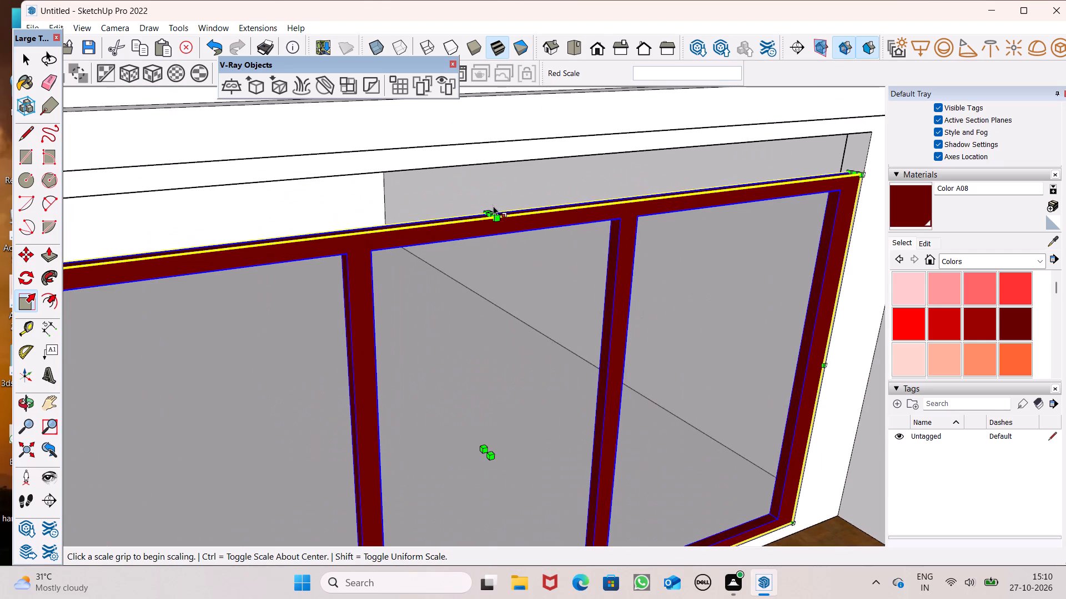
{"action": "left_click_drag", "start_coordinate": [496, 216], "coordinate": [490, 170]}
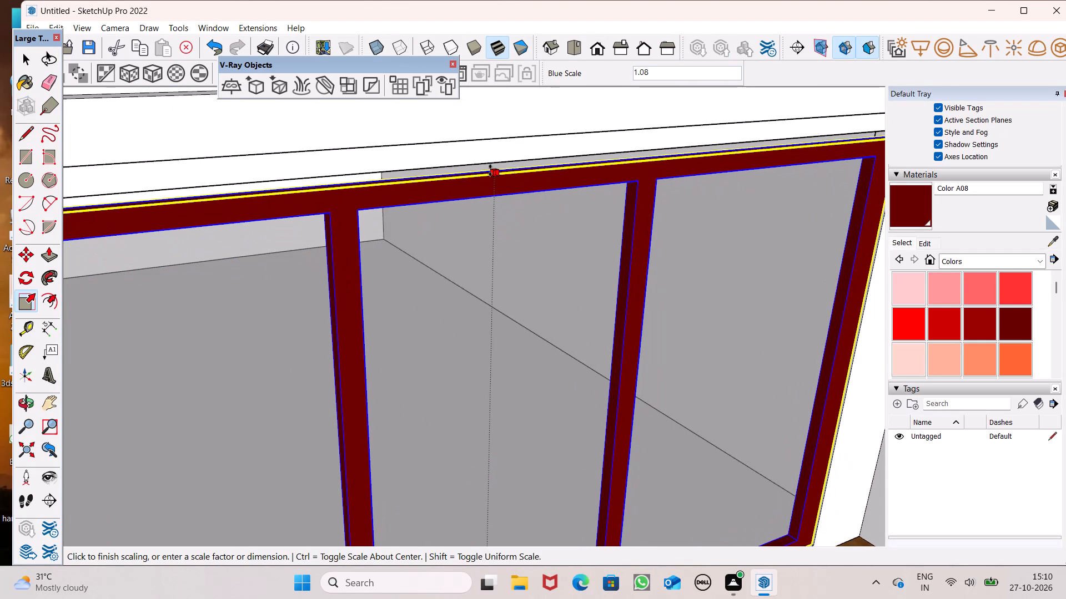
{"action": "left_click_drag", "start_coordinate": [490, 170], "coordinate": [490, 163]}
{"action": "scroll", "coordinate": [345, 185], "scroll_direction": "down", "scroll_amount": 13}
{"action": "key", "text": "space"}
Move the two-pane window group from beside the building into the lower opening on the outer side of the marble panel.
{"action": "middle_click_drag", "start_coordinate": [346, 222], "coordinate": [295, 116]}
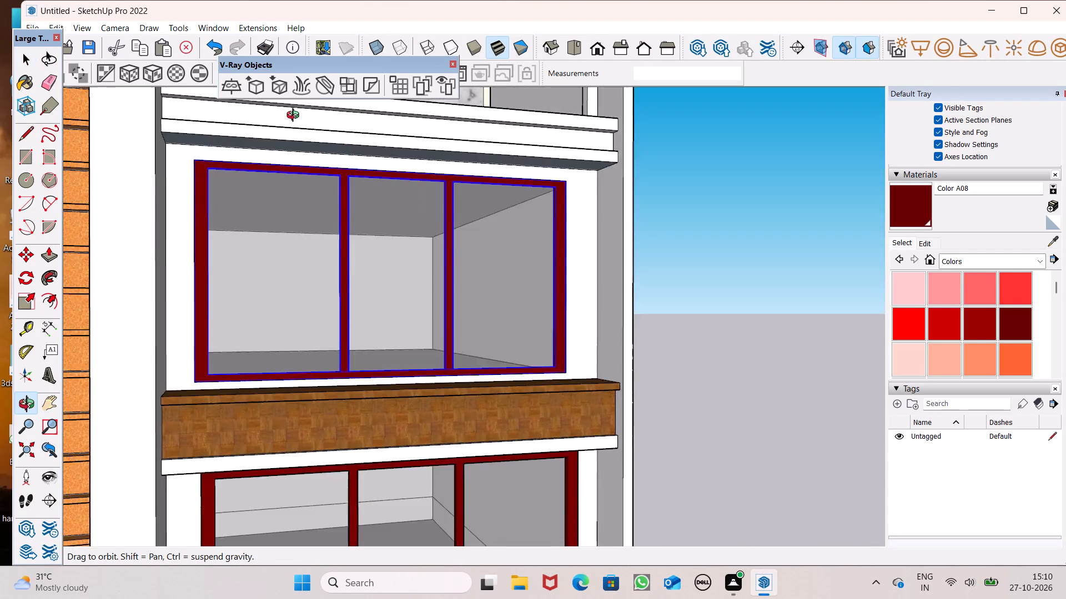
{"action": "middle_click_drag", "start_coordinate": [295, 116], "coordinate": [240, 291]}
{"action": "left_click_drag", "start_coordinate": [763, 374], "coordinate": [738, 367]}
{"action": "scroll", "coordinate": [311, 241], "scroll_direction": "down", "scroll_amount": 10}
{"action": "left_click", "coordinate": [653, 400]}
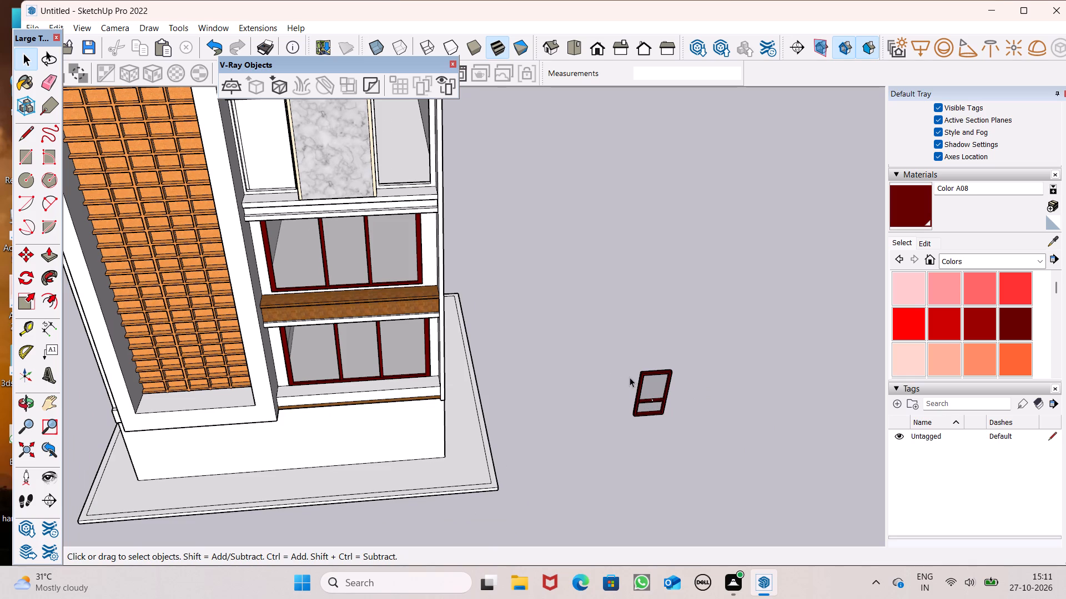
{"action": "key", "text": "m"}
{"action": "key", "text": "Return"}
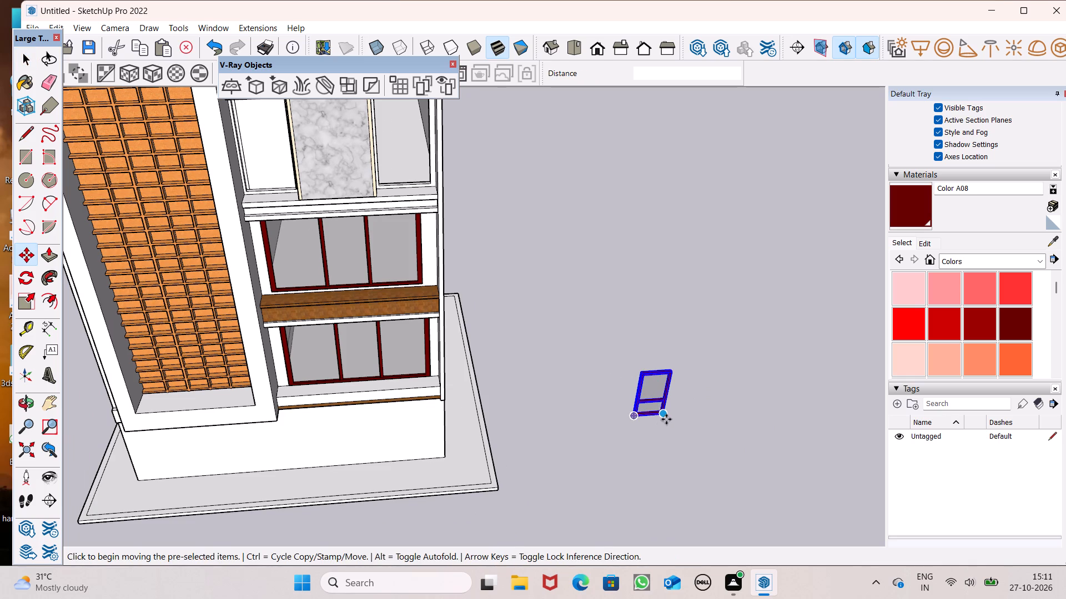
{"action": "left_click_drag", "start_coordinate": [666, 419], "coordinate": [424, 183]}
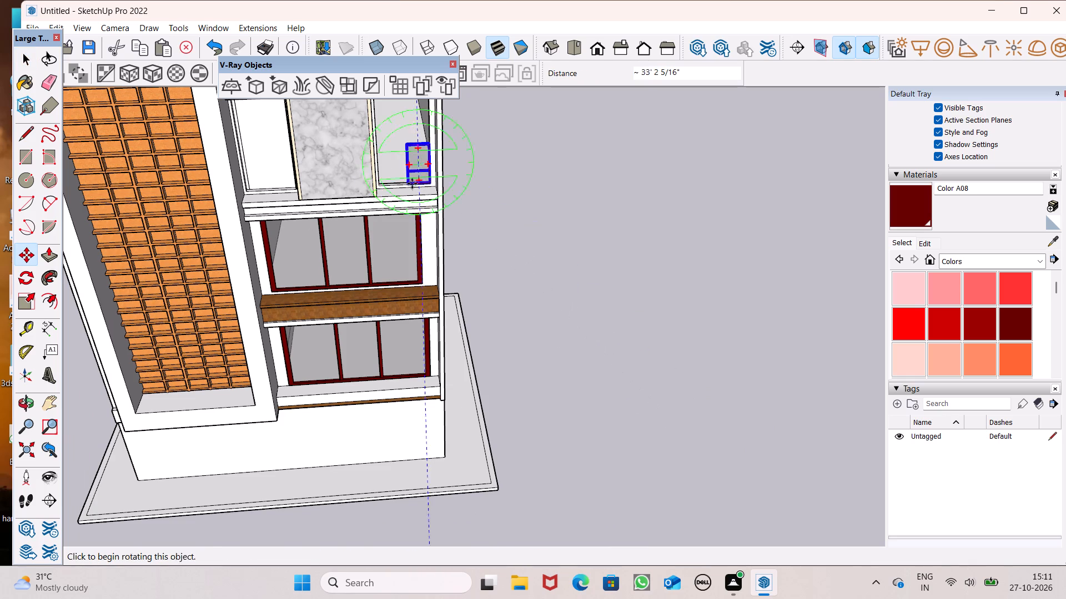
Fine-tune the two-pane window's position by its bottom outer corner so it sits at the opening's lower outer corner.
{"action": "scroll", "coordinate": [378, 297], "scroll_direction": "down", "scroll_amount": 3}
{"action": "scroll", "coordinate": [321, 184], "scroll_direction": "up", "scroll_amount": 1}
{"action": "scroll", "coordinate": [321, 178], "scroll_direction": "down", "scroll_amount": 1}
{"action": "scroll", "coordinate": [323, 175], "scroll_direction": "up", "scroll_amount": 4}
{"action": "scroll", "coordinate": [409, 192], "scroll_direction": "up", "scroll_amount": 1}
{"action": "scroll", "coordinate": [434, 346], "scroll_direction": "down", "scroll_amount": 7}
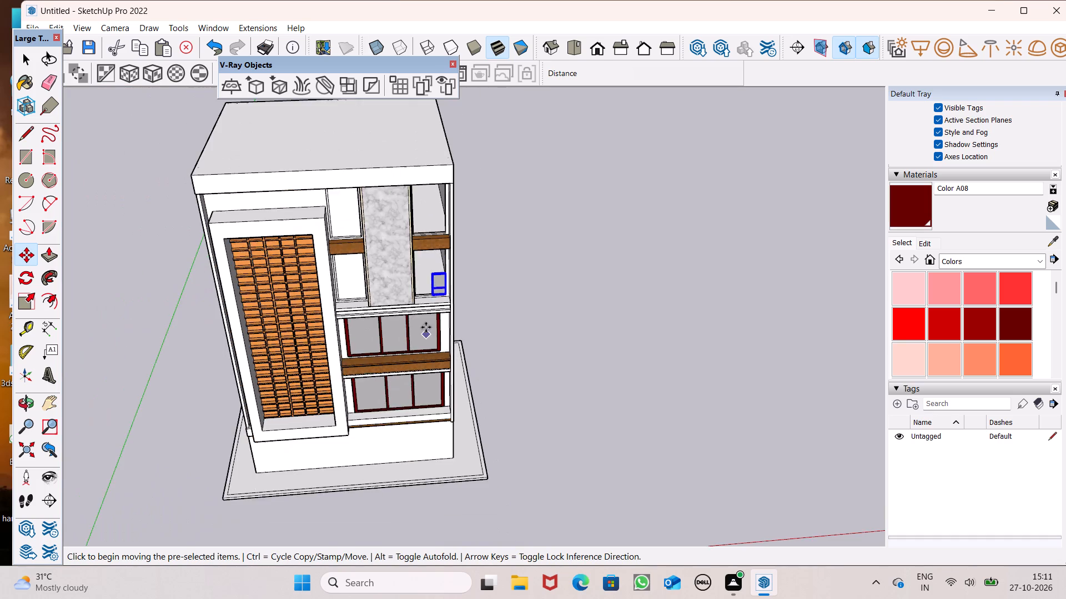
{"action": "scroll", "coordinate": [431, 205], "scroll_direction": "up", "scroll_amount": 8}
{"action": "scroll", "coordinate": [420, 336], "scroll_direction": "up", "scroll_amount": 1}
{"action": "middle_click_drag", "start_coordinate": [421, 338], "coordinate": [524, 271]}
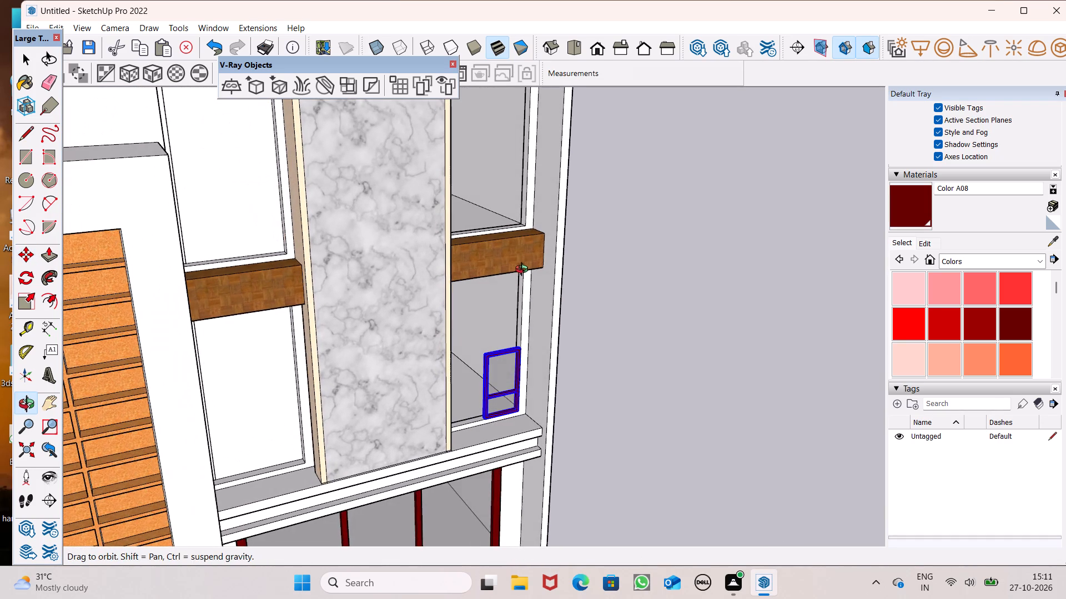
{"action": "middle_click_drag", "start_coordinate": [524, 271], "coordinate": [525, 271]}
{"action": "scroll", "coordinate": [526, 381], "scroll_direction": "up", "scroll_amount": 8}
{"action": "scroll", "coordinate": [520, 449], "scroll_direction": "up", "scroll_amount": 4}
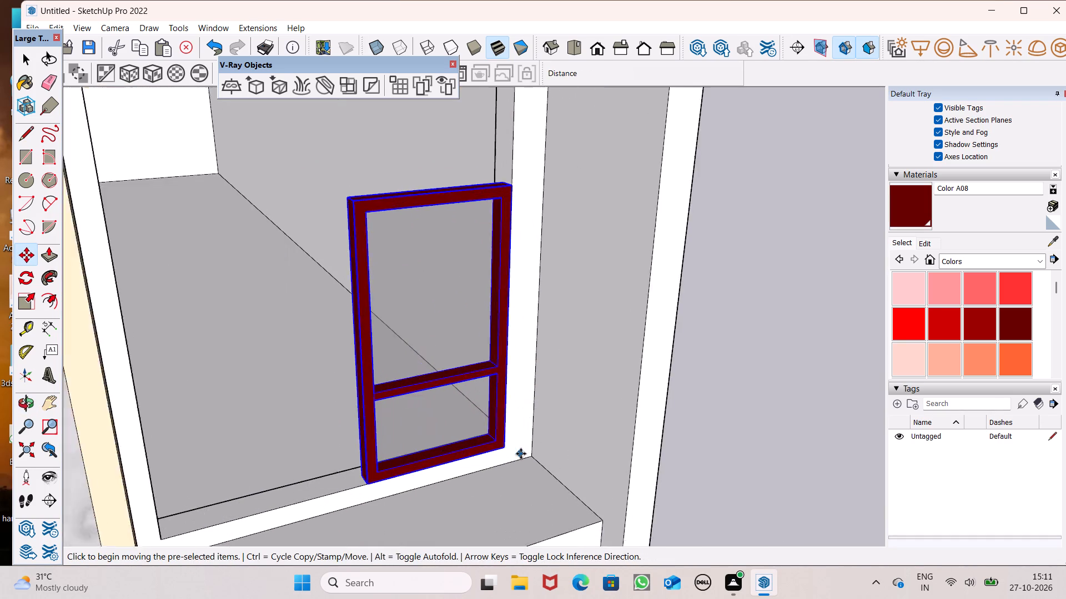
{"action": "scroll", "coordinate": [521, 454], "scroll_direction": "up", "scroll_amount": 3}
{"action": "middle_click_drag", "start_coordinate": [519, 451], "coordinate": [430, 425]}
{"action": "scroll", "coordinate": [497, 446], "scroll_direction": "up", "scroll_amount": 1}
{"action": "scroll", "coordinate": [448, 465], "scroll_direction": "up", "scroll_amount": 6}
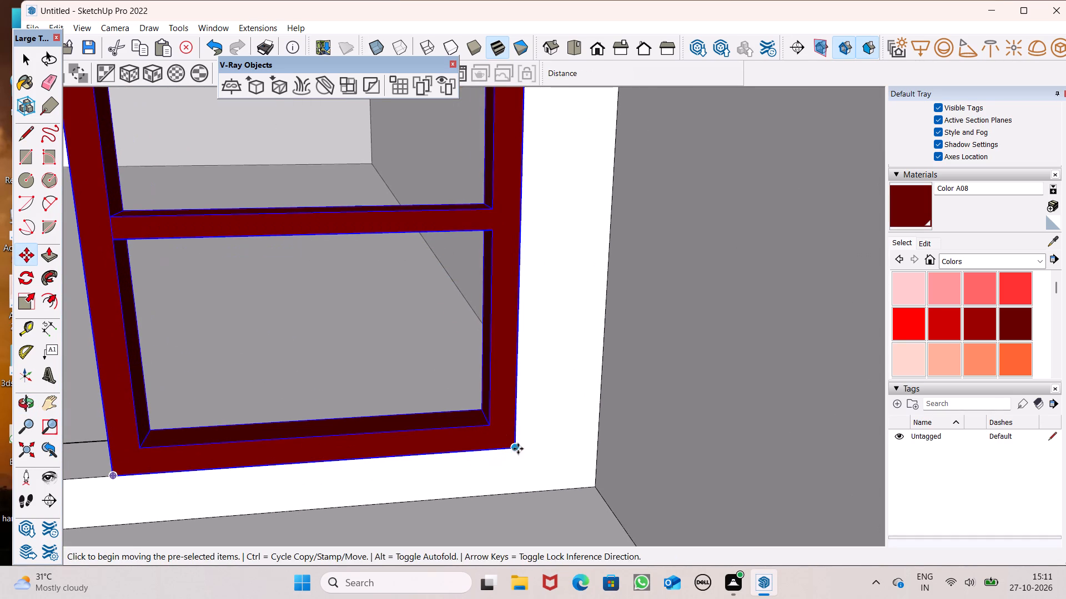
{"action": "left_click_drag", "start_coordinate": [511, 449], "coordinate": [511, 439]}
{"action": "scroll", "coordinate": [490, 443], "scroll_direction": "up", "scroll_amount": 7}
{"action": "left_click_drag", "start_coordinate": [541, 432], "coordinate": [542, 449]}
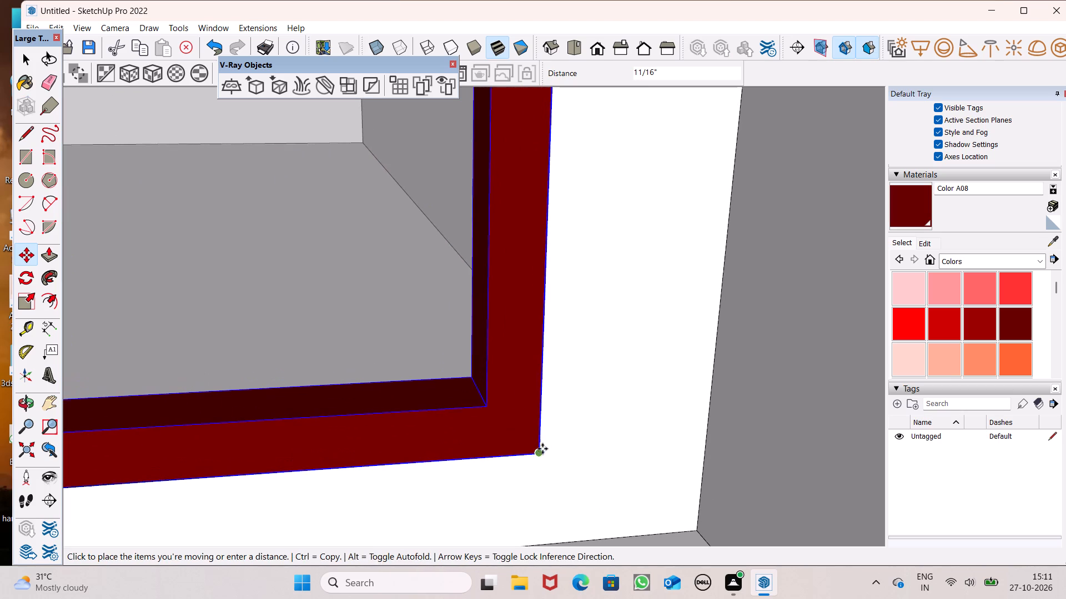
{"action": "left_click_drag", "start_coordinate": [542, 449], "coordinate": [541, 454]}
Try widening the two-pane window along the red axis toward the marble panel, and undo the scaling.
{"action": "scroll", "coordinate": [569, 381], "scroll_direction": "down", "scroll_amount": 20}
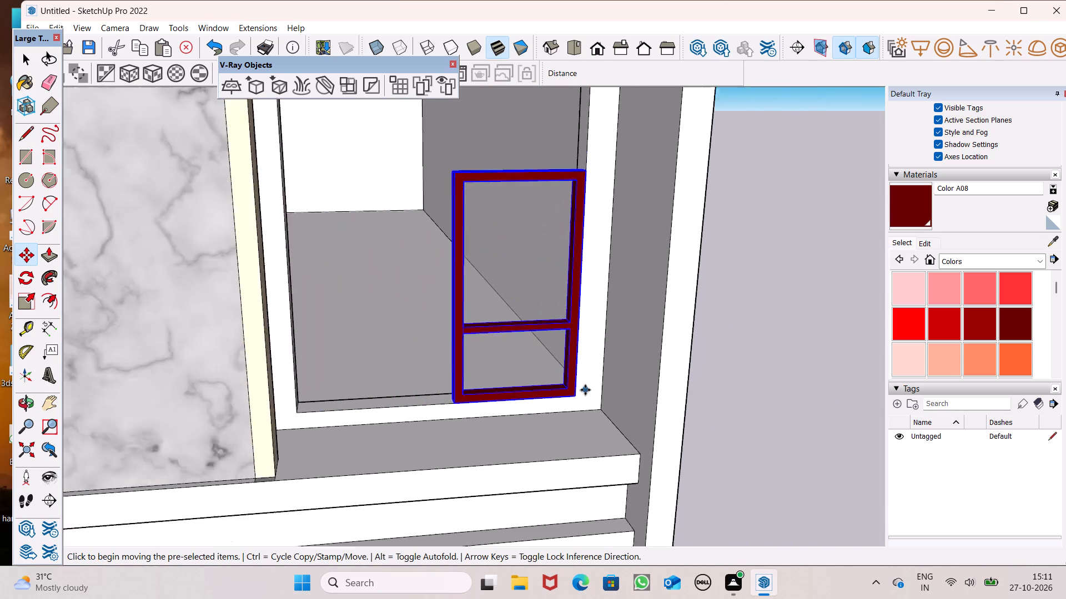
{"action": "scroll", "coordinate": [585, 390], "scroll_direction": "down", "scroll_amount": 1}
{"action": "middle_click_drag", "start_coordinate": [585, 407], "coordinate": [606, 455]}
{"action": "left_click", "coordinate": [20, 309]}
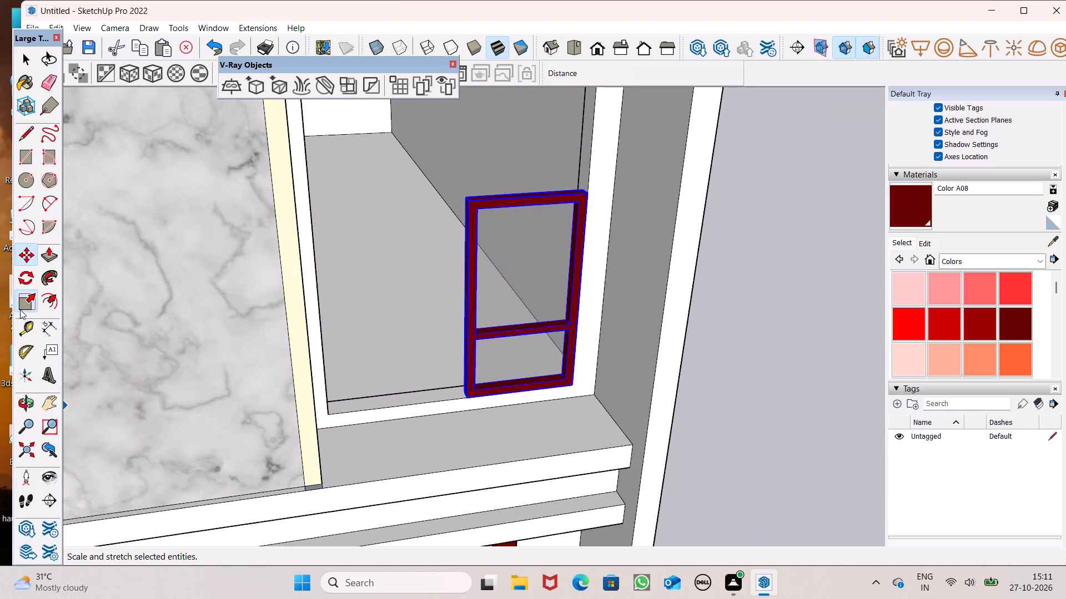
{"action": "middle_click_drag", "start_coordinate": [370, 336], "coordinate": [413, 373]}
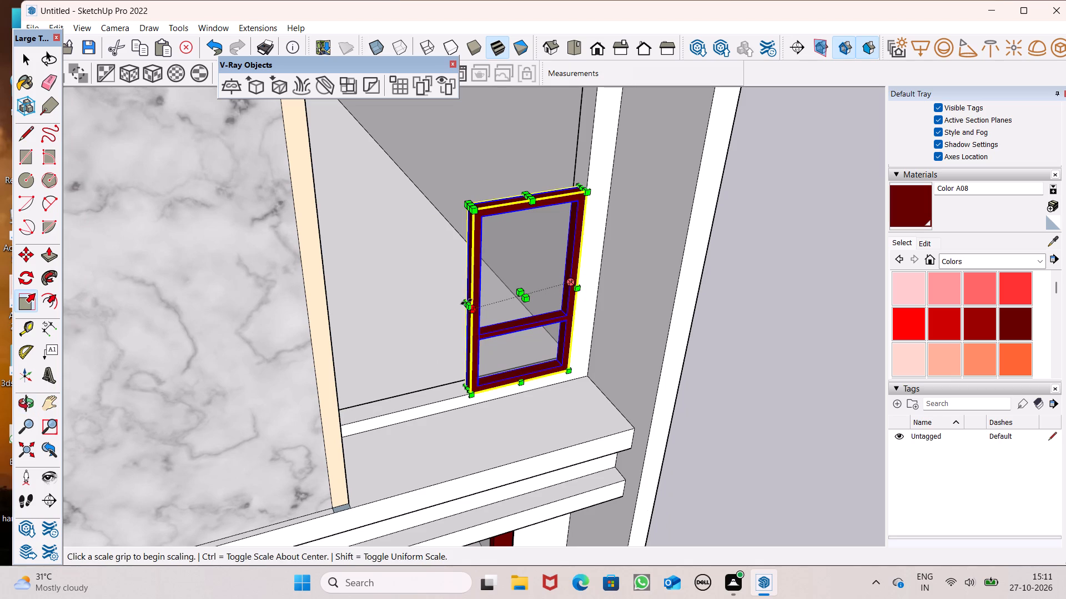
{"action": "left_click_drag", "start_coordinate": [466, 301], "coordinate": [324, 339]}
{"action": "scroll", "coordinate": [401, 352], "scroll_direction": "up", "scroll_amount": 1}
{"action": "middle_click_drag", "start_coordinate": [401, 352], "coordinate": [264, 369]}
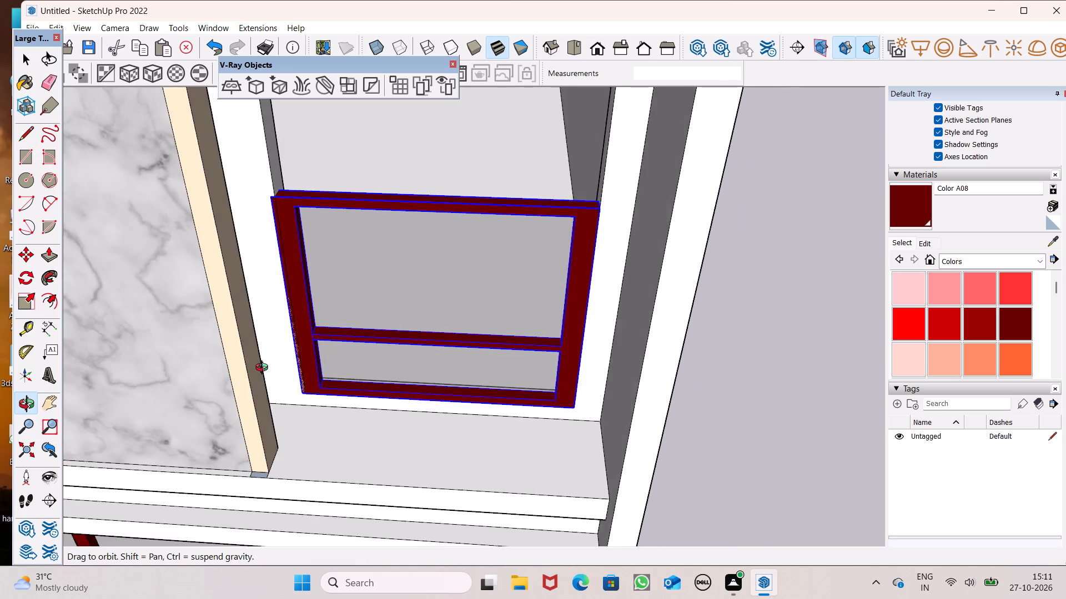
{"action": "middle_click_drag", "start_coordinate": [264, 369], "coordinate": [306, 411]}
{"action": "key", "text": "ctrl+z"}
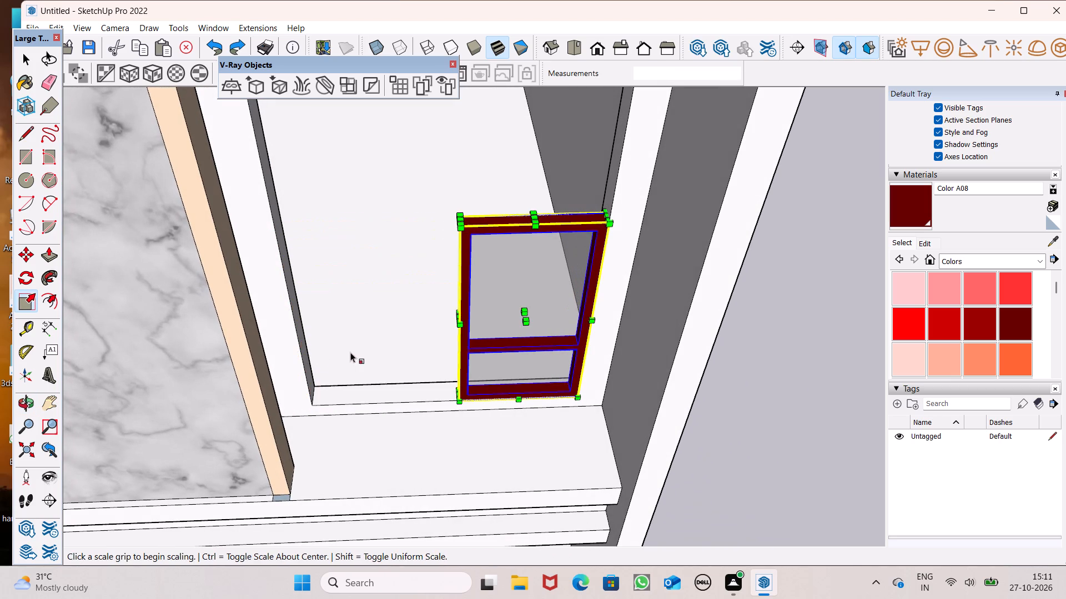
Widen the two-pane window along the red axis to the marble-side jamb, by a factor of about 2.2.
{"action": "middle_click_drag", "start_coordinate": [366, 353], "coordinate": [402, 377]}
{"action": "scroll", "coordinate": [428, 356], "scroll_direction": "up", "scroll_amount": 2}
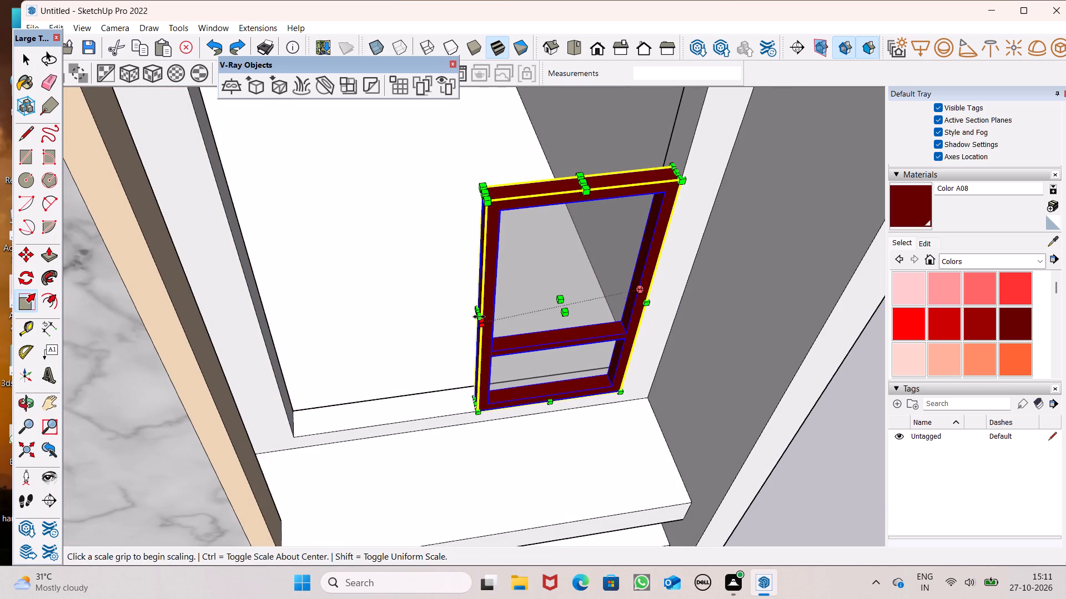
{"action": "left_click_drag", "start_coordinate": [479, 315], "coordinate": [275, 364]}
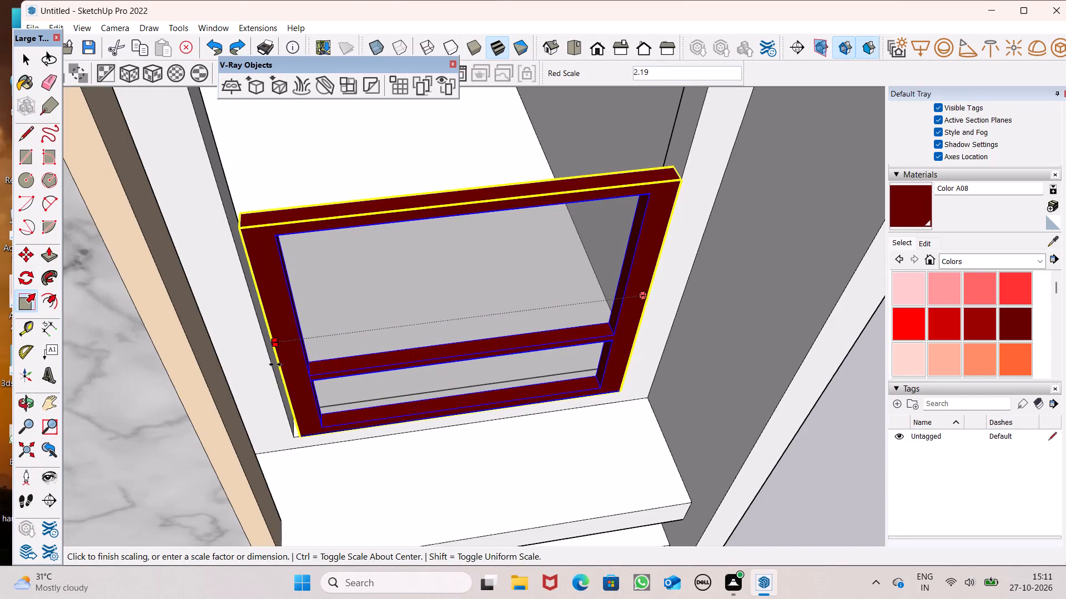
{"action": "left_click_drag", "start_coordinate": [275, 364], "coordinate": [271, 366]}
{"action": "scroll", "coordinate": [480, 291], "scroll_direction": "down", "scroll_amount": 7}
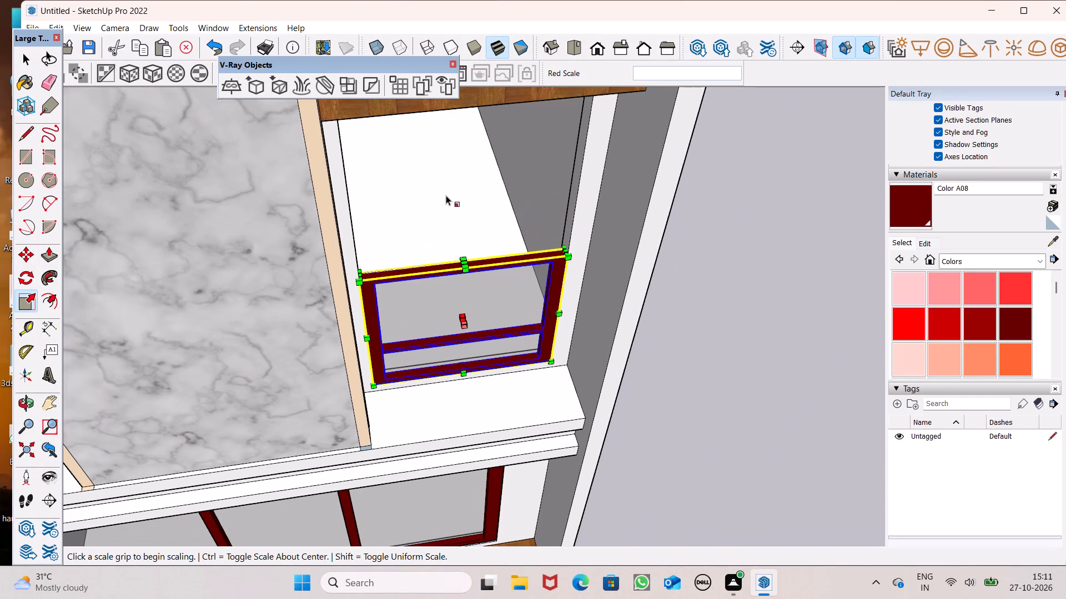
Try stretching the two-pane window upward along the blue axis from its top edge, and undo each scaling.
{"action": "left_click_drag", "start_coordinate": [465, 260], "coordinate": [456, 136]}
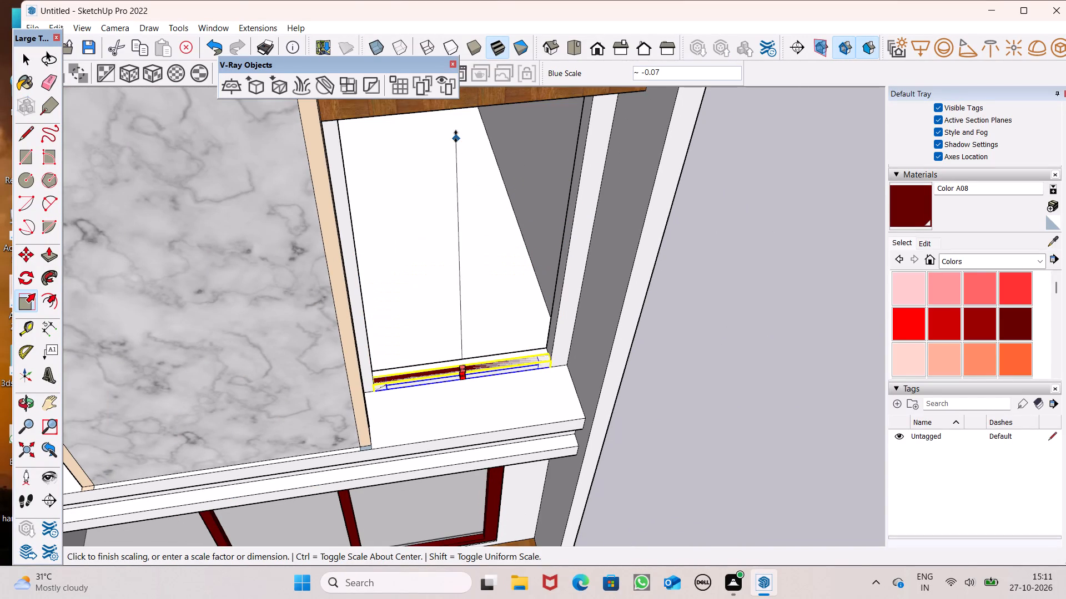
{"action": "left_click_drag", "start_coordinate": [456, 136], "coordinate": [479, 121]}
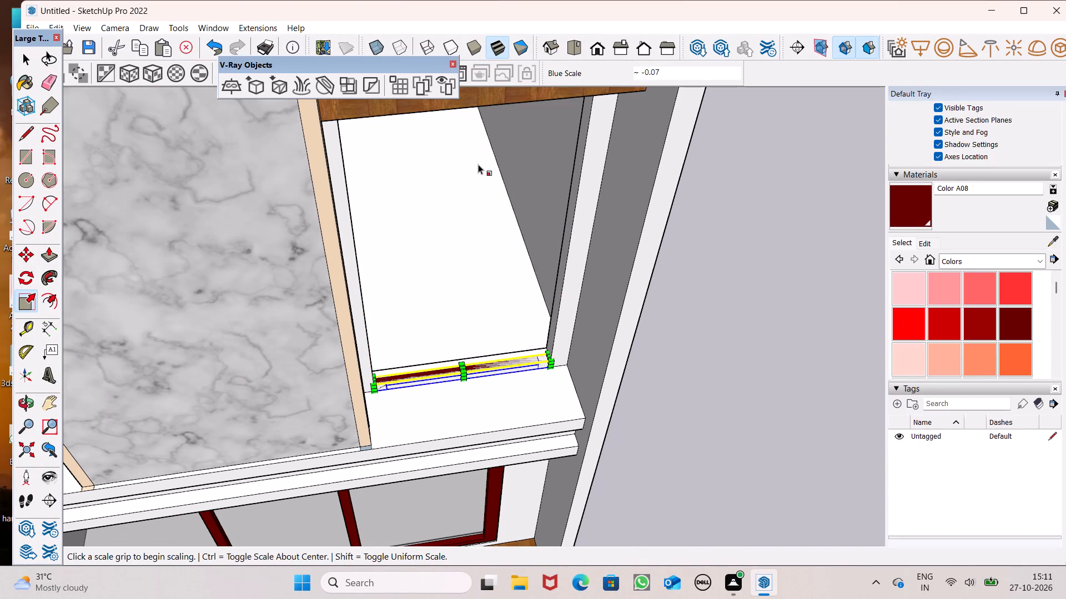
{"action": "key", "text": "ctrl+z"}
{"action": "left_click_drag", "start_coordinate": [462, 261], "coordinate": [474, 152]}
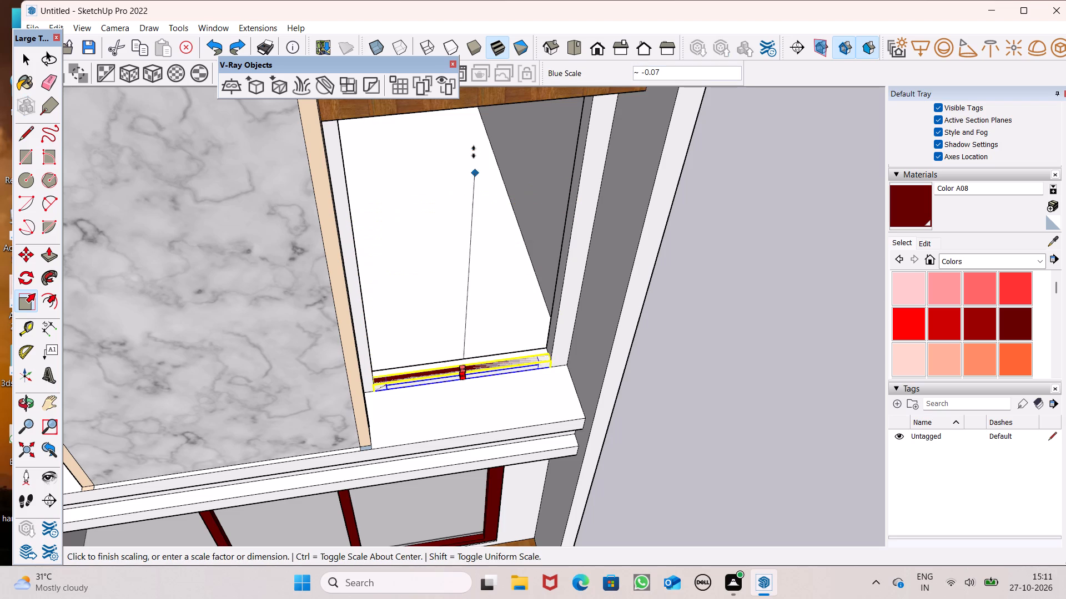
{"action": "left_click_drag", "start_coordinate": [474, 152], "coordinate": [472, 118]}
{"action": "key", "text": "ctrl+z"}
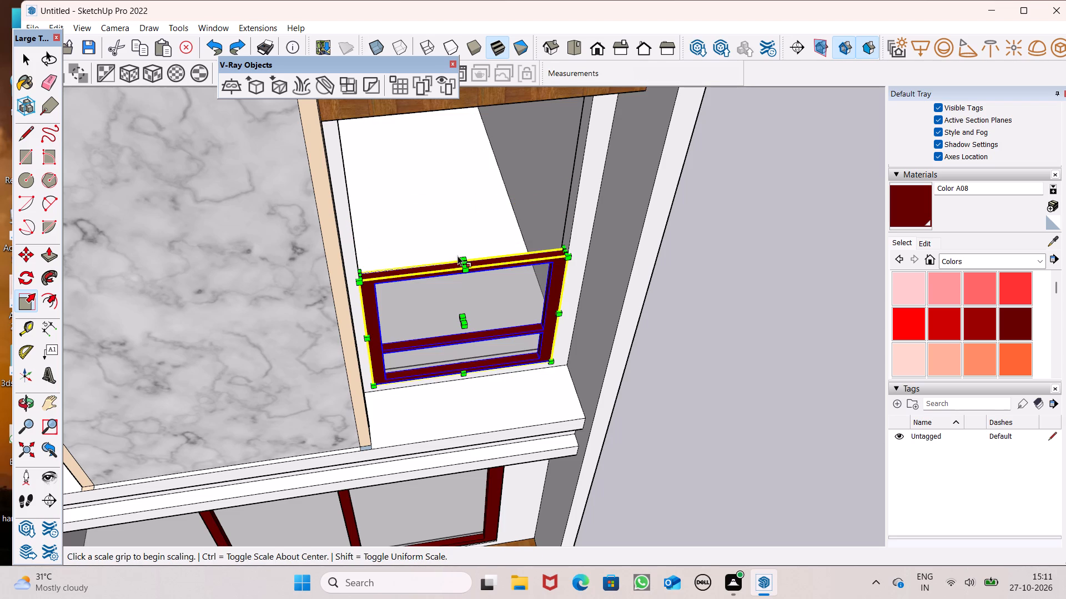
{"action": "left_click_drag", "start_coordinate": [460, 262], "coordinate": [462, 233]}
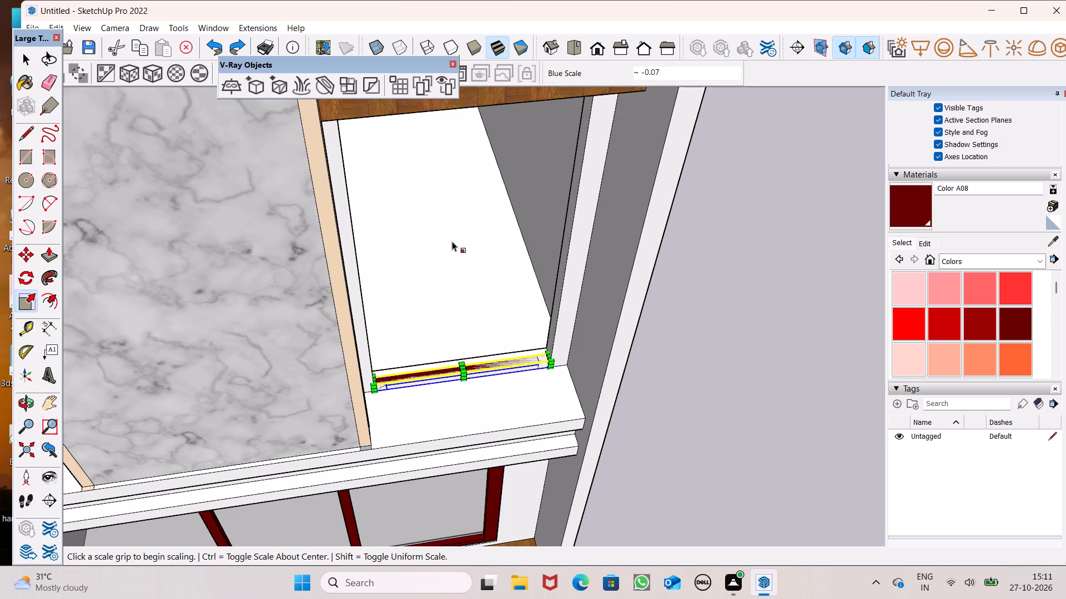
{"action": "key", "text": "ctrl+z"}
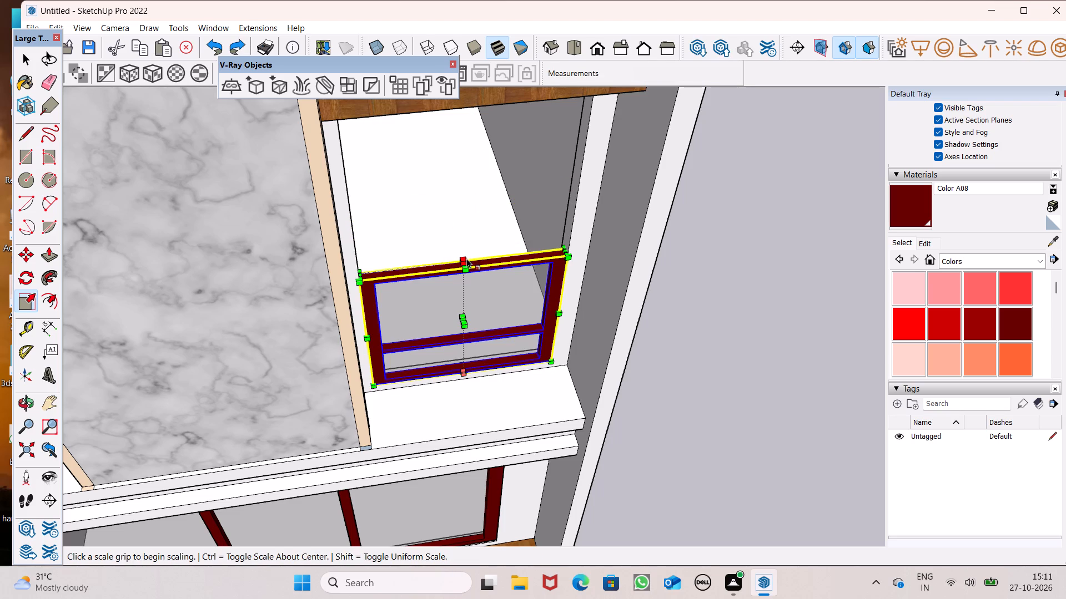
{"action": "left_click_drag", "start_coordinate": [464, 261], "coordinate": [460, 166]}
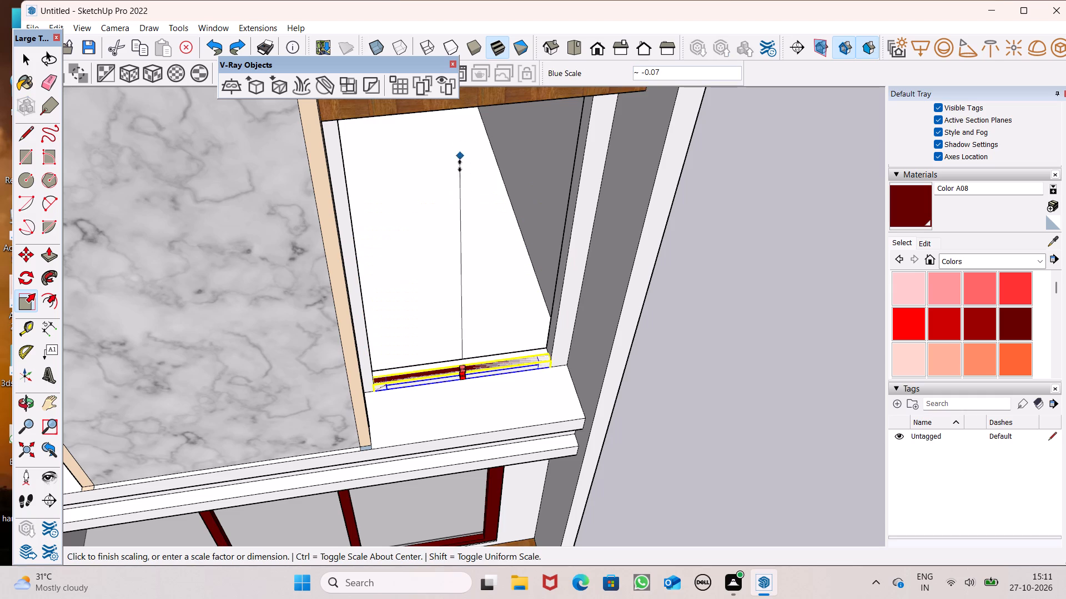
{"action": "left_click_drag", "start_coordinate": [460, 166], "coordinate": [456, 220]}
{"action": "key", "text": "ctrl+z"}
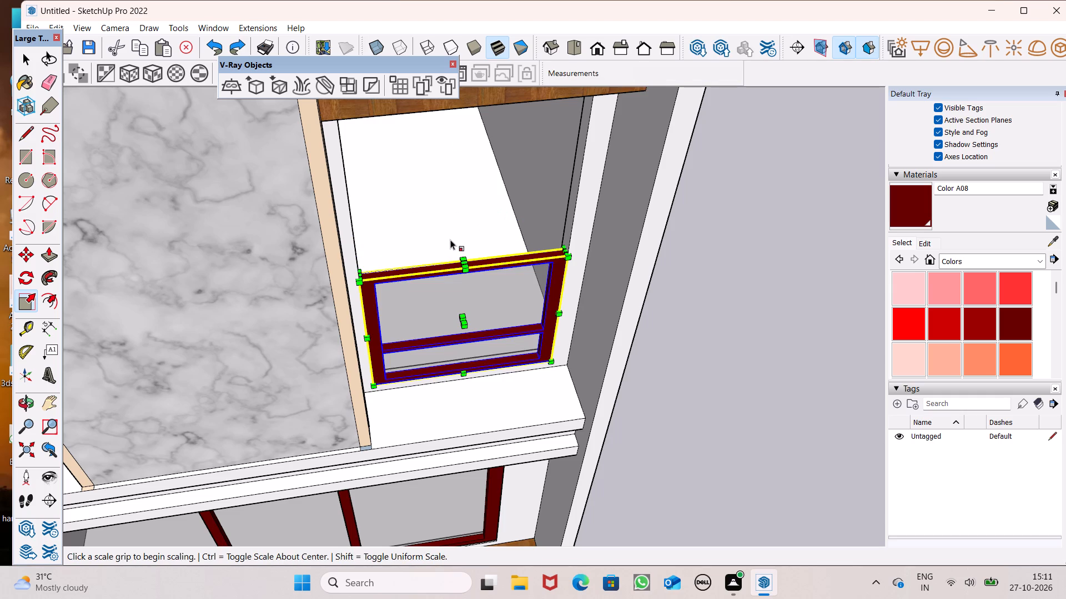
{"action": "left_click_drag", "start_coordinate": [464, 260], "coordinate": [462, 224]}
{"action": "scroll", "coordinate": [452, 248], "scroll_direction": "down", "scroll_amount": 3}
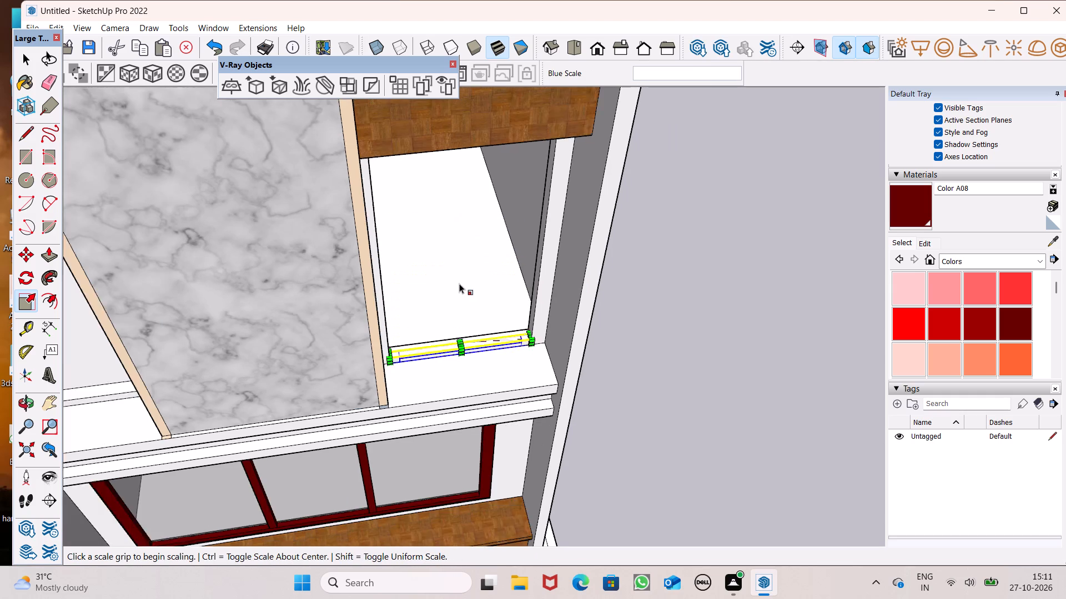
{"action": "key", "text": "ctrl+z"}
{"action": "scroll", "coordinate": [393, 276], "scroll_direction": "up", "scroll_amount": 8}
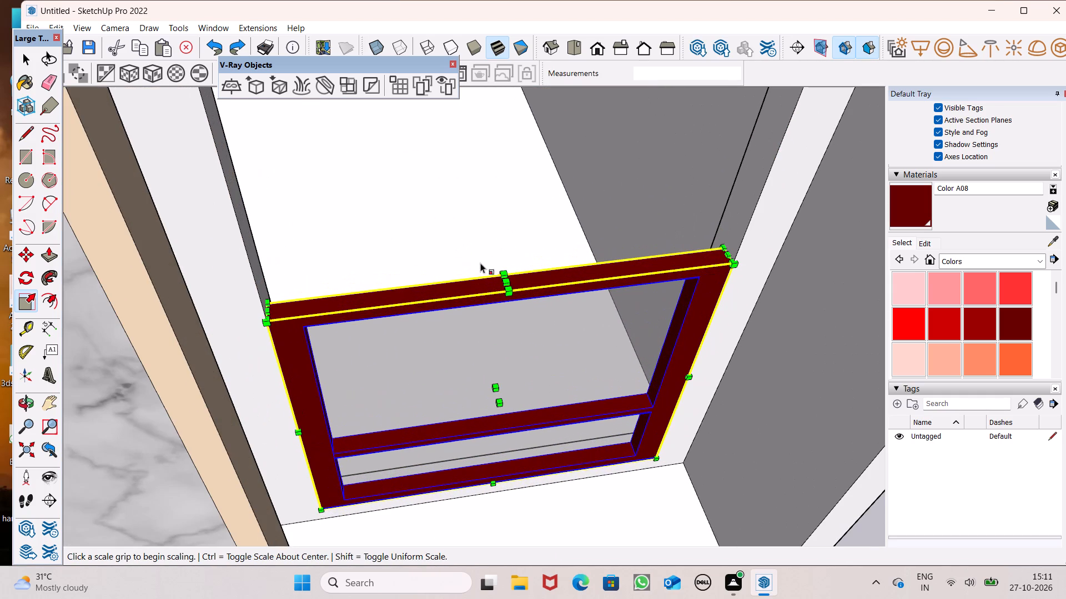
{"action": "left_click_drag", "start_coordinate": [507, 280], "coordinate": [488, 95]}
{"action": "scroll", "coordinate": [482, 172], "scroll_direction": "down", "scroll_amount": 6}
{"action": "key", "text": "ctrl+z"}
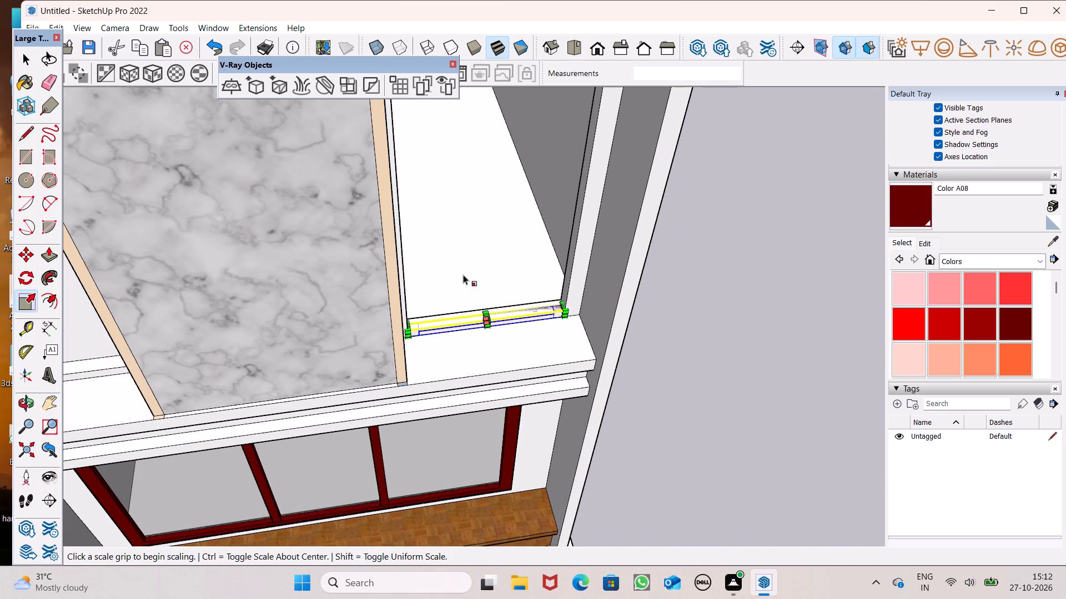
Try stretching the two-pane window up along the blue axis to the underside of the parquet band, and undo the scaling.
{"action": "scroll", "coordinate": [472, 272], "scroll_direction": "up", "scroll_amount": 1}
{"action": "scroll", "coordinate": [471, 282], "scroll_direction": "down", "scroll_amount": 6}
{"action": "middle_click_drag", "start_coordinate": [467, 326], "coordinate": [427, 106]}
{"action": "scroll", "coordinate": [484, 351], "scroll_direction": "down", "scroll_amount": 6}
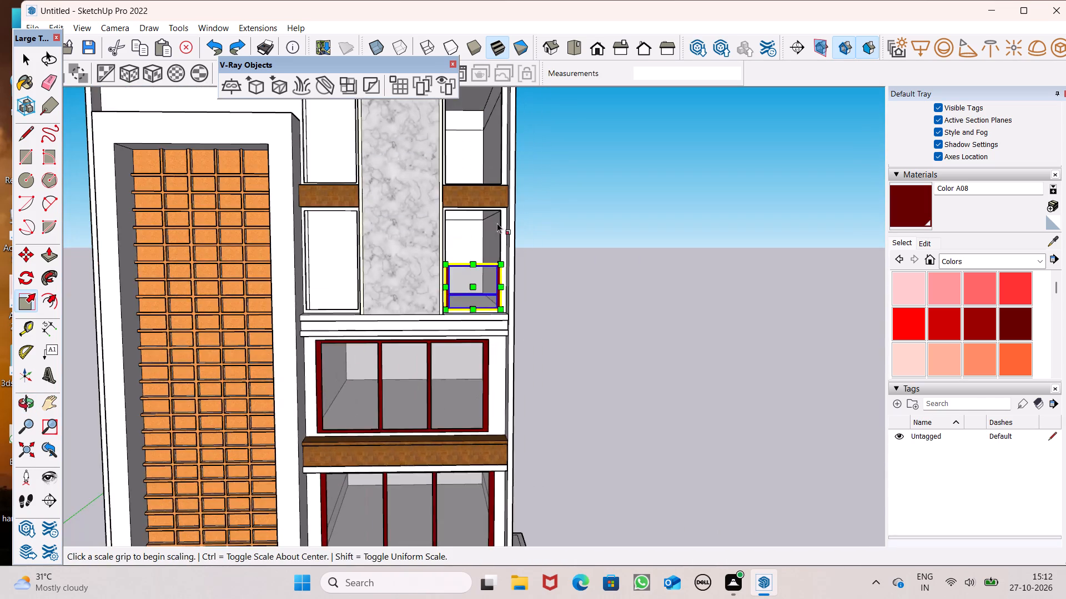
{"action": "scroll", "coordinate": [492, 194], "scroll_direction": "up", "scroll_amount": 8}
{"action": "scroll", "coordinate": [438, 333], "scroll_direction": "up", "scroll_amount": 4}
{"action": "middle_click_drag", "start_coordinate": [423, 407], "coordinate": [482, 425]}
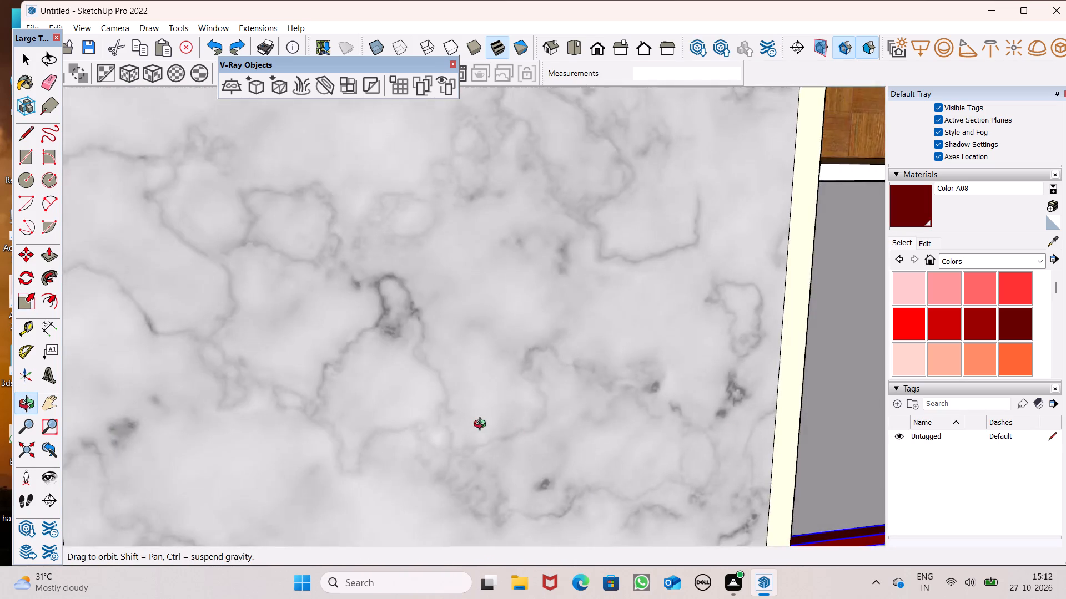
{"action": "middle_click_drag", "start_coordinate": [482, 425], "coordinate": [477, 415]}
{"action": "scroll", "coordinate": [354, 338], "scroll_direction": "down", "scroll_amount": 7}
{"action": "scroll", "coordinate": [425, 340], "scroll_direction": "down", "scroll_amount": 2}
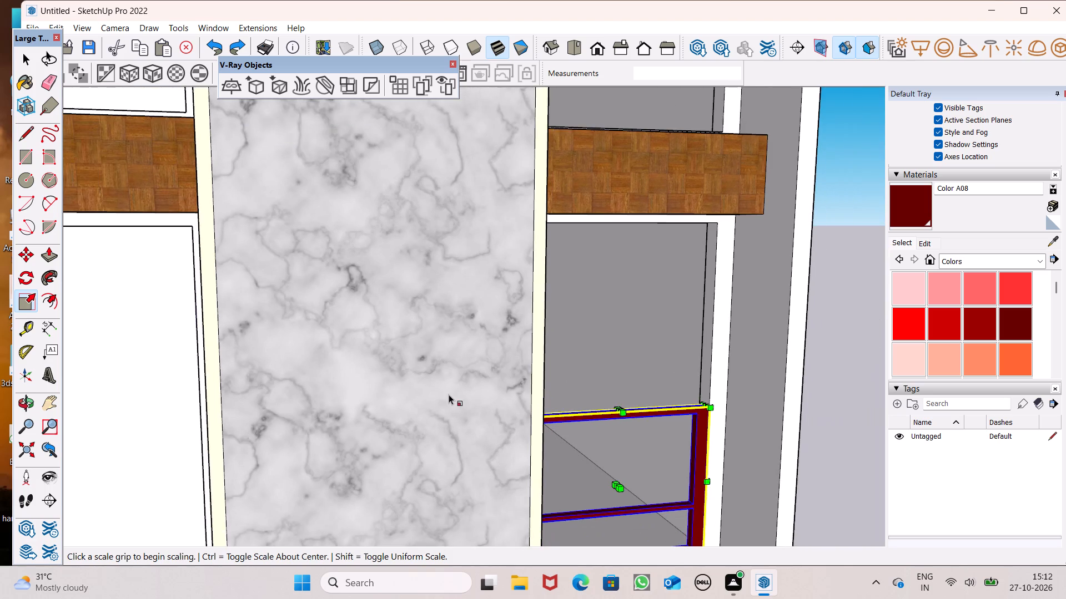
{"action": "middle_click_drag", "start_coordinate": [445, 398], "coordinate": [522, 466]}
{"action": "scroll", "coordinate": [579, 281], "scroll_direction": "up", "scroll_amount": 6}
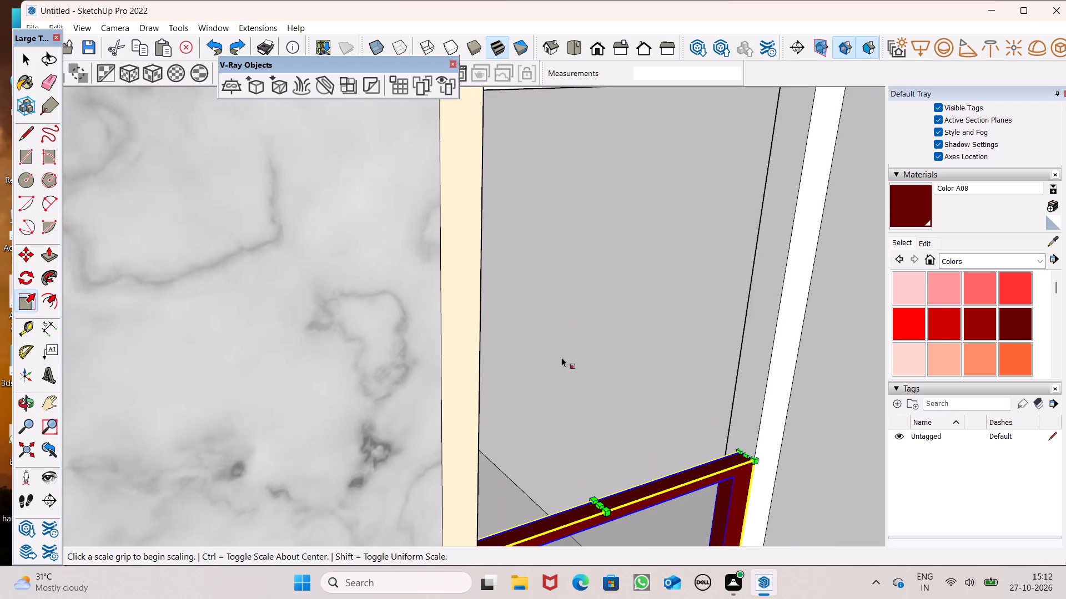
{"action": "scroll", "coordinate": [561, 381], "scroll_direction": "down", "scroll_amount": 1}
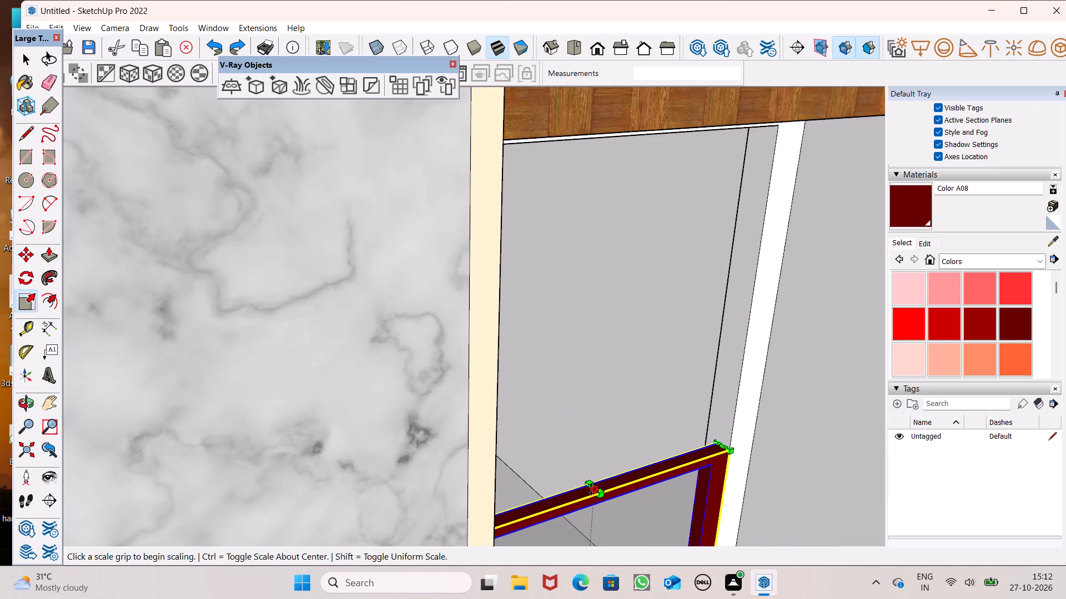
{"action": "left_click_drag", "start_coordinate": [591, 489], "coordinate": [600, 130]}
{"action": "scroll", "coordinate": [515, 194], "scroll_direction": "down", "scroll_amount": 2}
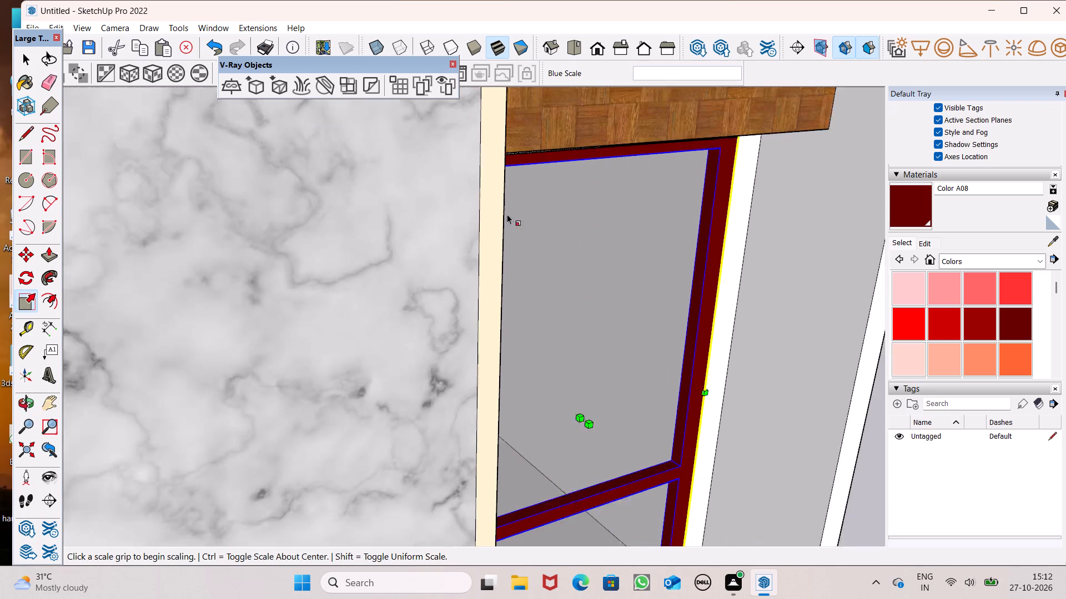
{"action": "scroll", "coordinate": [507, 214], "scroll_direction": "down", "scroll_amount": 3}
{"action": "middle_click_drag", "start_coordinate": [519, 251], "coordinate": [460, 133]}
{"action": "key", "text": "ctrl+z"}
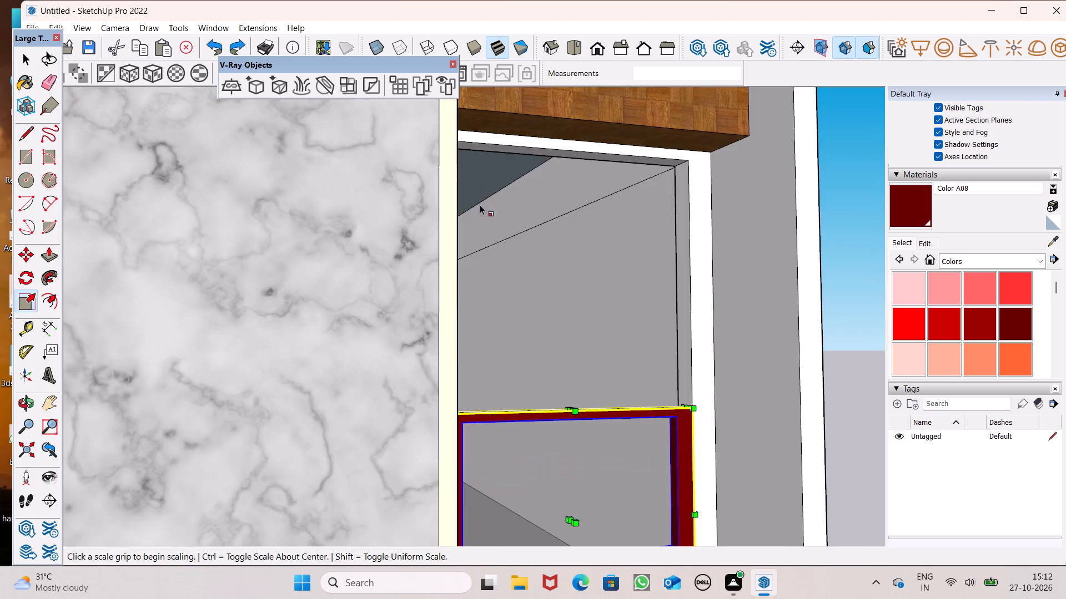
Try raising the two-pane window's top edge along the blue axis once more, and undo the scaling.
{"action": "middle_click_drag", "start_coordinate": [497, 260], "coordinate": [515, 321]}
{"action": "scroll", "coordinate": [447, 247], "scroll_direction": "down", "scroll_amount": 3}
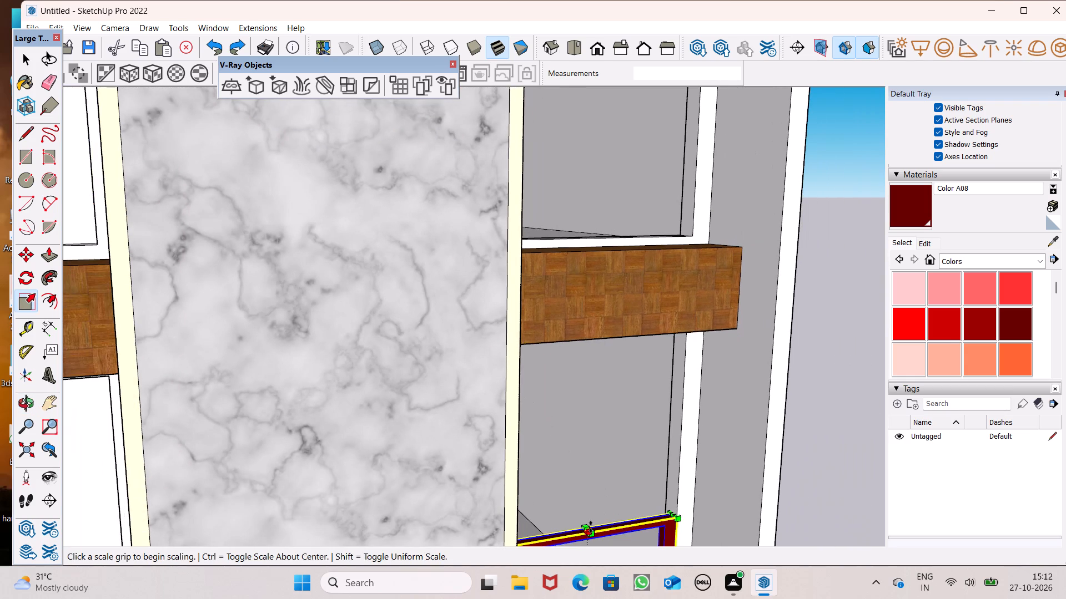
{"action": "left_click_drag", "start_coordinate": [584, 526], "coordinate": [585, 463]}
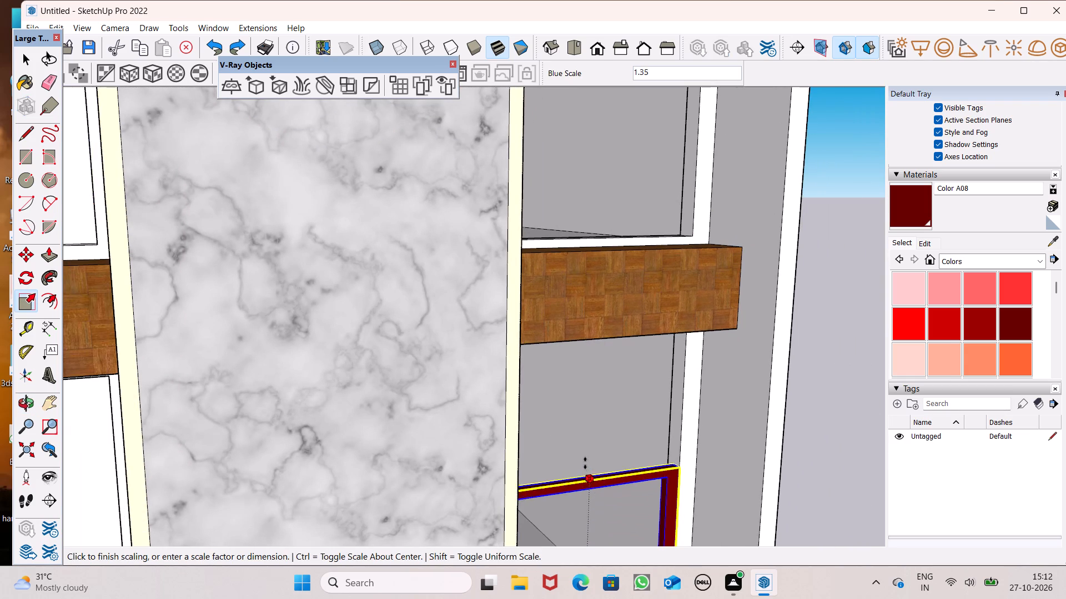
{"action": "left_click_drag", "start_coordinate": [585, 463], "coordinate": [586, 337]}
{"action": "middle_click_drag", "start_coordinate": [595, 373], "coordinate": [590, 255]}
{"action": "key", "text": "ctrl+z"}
Stretch the two-pane window upward along the blue axis by a factor of about 2.
{"action": "scroll", "coordinate": [580, 352], "scroll_direction": "down", "scroll_amount": 2}
{"action": "middle_click_drag", "start_coordinate": [580, 376], "coordinate": [584, 419]}
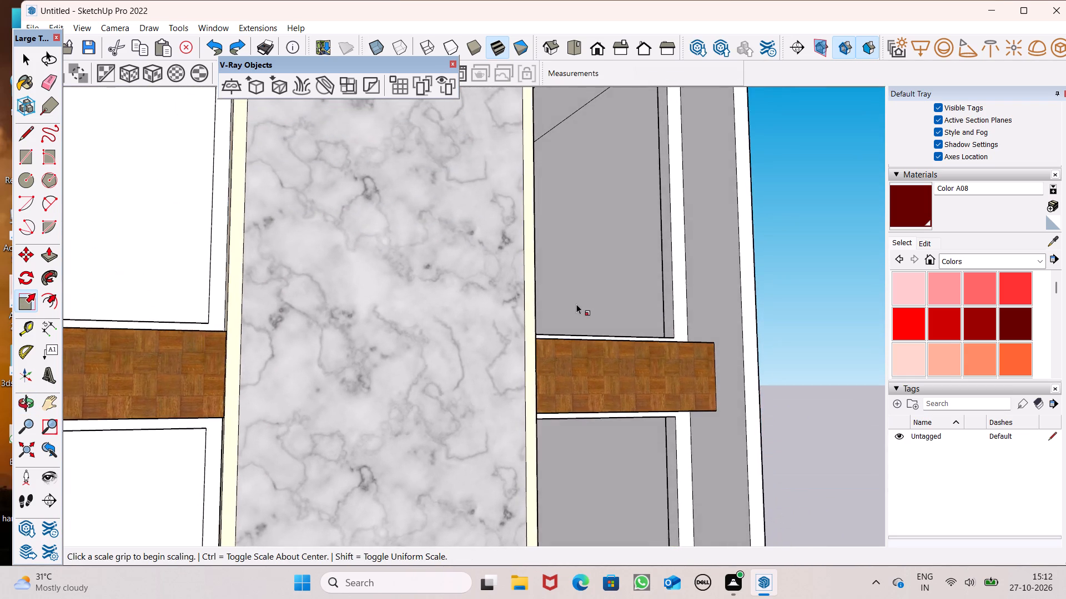
{"action": "scroll", "coordinate": [577, 302], "scroll_direction": "down", "scroll_amount": 5}
{"action": "middle_click_drag", "start_coordinate": [586, 486], "coordinate": [602, 581]}
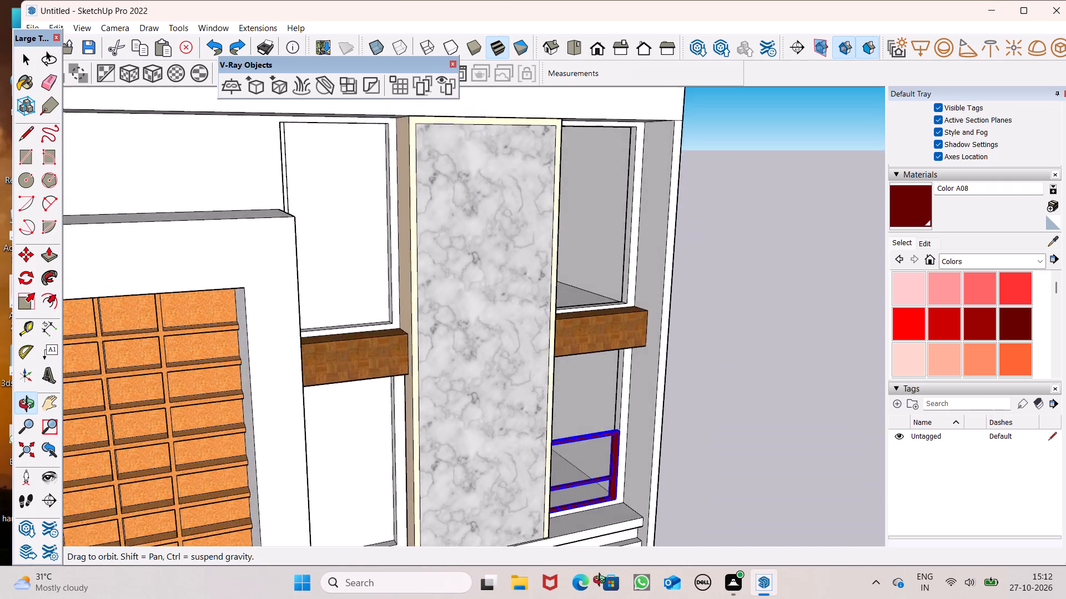
{"action": "middle_click_drag", "start_coordinate": [602, 581], "coordinate": [610, 551]}
{"action": "scroll", "coordinate": [570, 504], "scroll_direction": "up", "scroll_amount": 7}
{"action": "scroll", "coordinate": [539, 392], "scroll_direction": "up", "scroll_amount": 5}
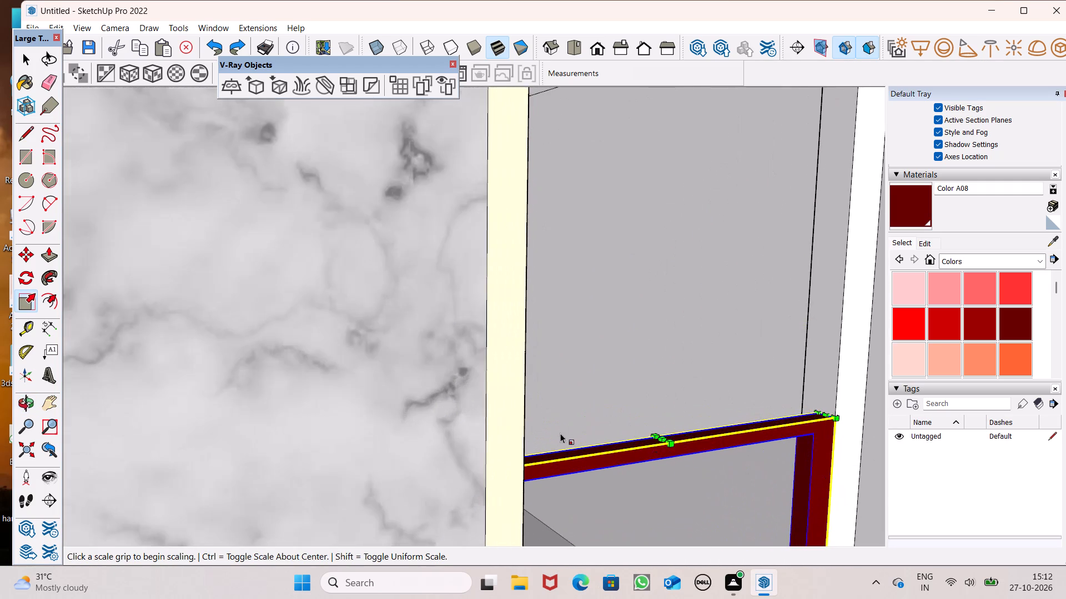
{"action": "scroll", "coordinate": [560, 433], "scroll_direction": "down", "scroll_amount": 1}
{"action": "left_click_drag", "start_coordinate": [642, 438], "coordinate": [665, 104]}
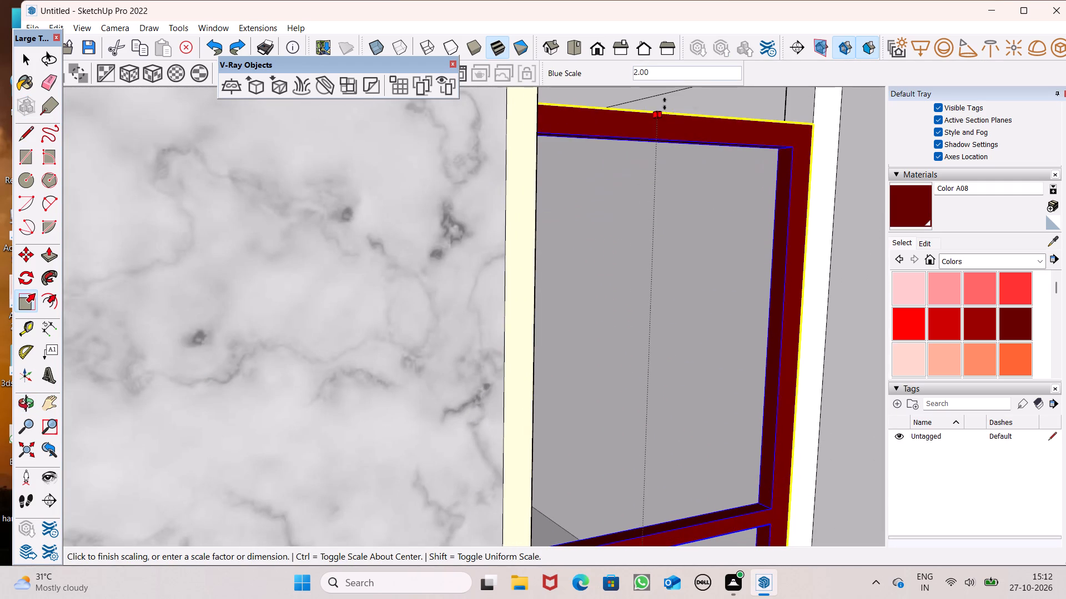
{"action": "left_click_drag", "start_coordinate": [665, 104], "coordinate": [663, 102]}
Extend the two-pane window's top edge up to the head of the opening, by a factor of about 1.09, and deselect it.
{"action": "scroll", "coordinate": [615, 176], "scroll_direction": "down", "scroll_amount": 7}
{"action": "scroll", "coordinate": [616, 95], "scroll_direction": "up", "scroll_amount": 8}
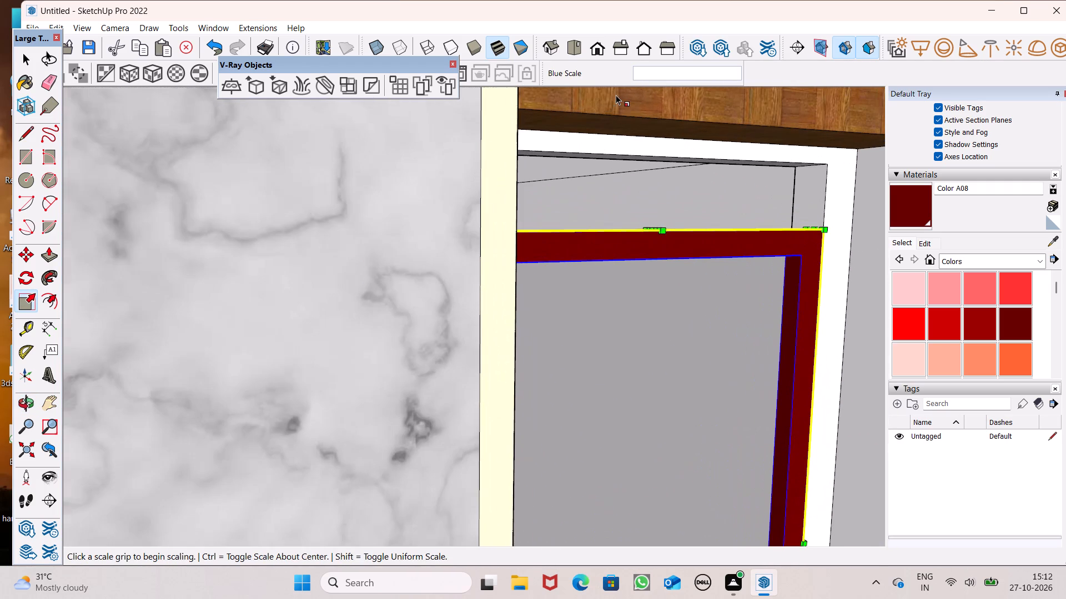
{"action": "scroll", "coordinate": [616, 95], "scroll_direction": "up", "scroll_amount": 1}
{"action": "left_click_drag", "start_coordinate": [652, 228], "coordinate": [651, 158]}
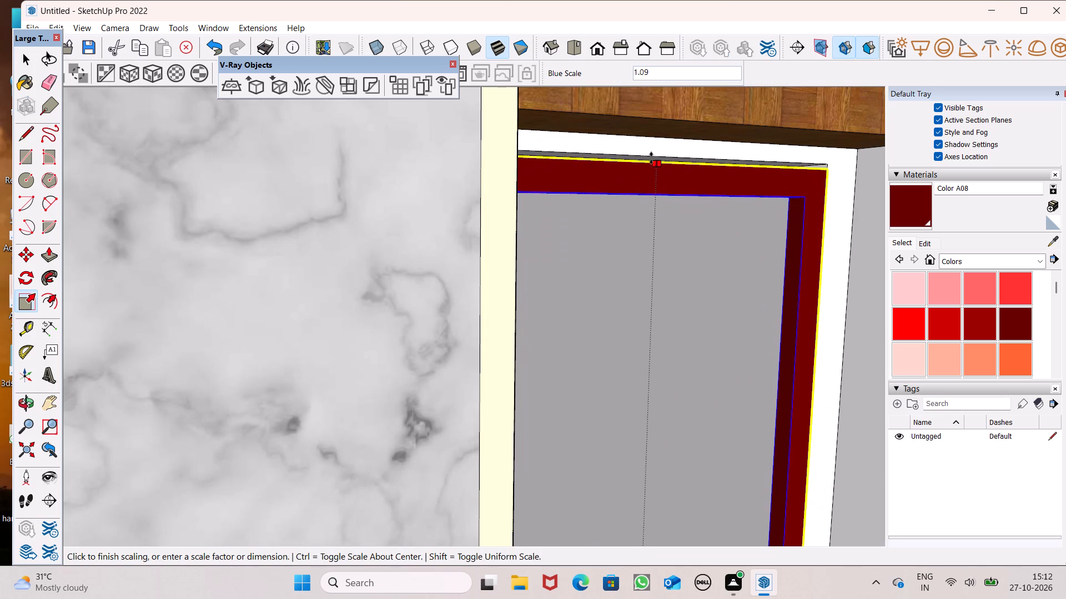
{"action": "left_click_drag", "start_coordinate": [651, 158], "coordinate": [651, 157]}
{"action": "scroll", "coordinate": [577, 196], "scroll_direction": "down", "scroll_amount": 7}
{"action": "scroll", "coordinate": [489, 252], "scroll_direction": "down", "scroll_amount": 14}
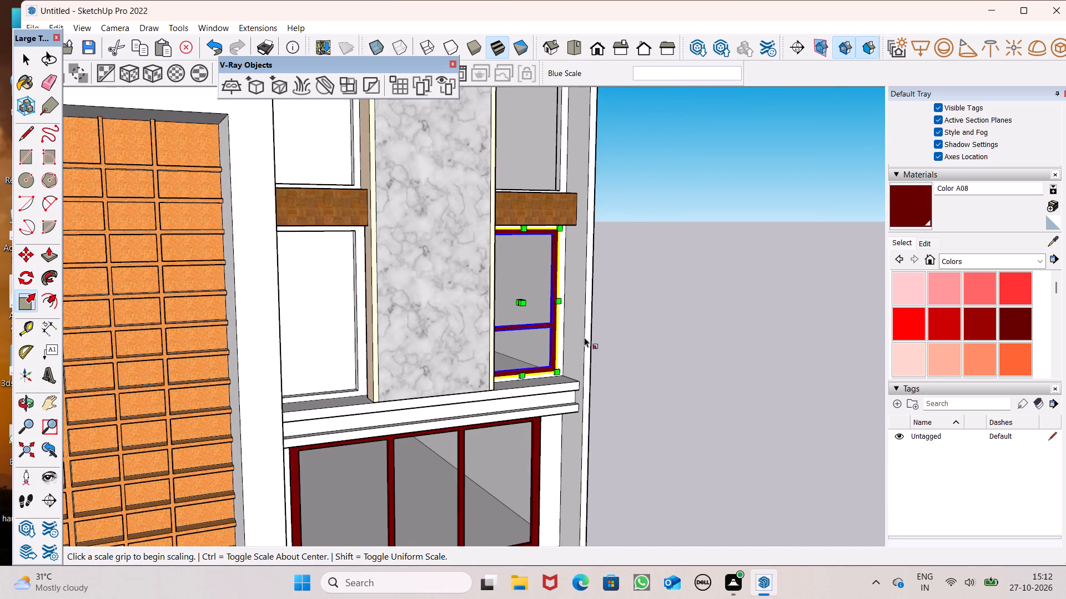
{"action": "key", "text": "space"}
{"action": "left_click", "coordinate": [663, 371]}
Copy the fitted two-pane window about 13' 3" across the marble panel into the lower opening on the lattice side.
{"action": "scroll", "coordinate": [587, 303], "scroll_direction": "down", "scroll_amount": 3}
{"action": "middle_click_drag", "start_coordinate": [614, 364], "coordinate": [529, 410]}
{"action": "middle_click", "coordinate": [433, 453]}
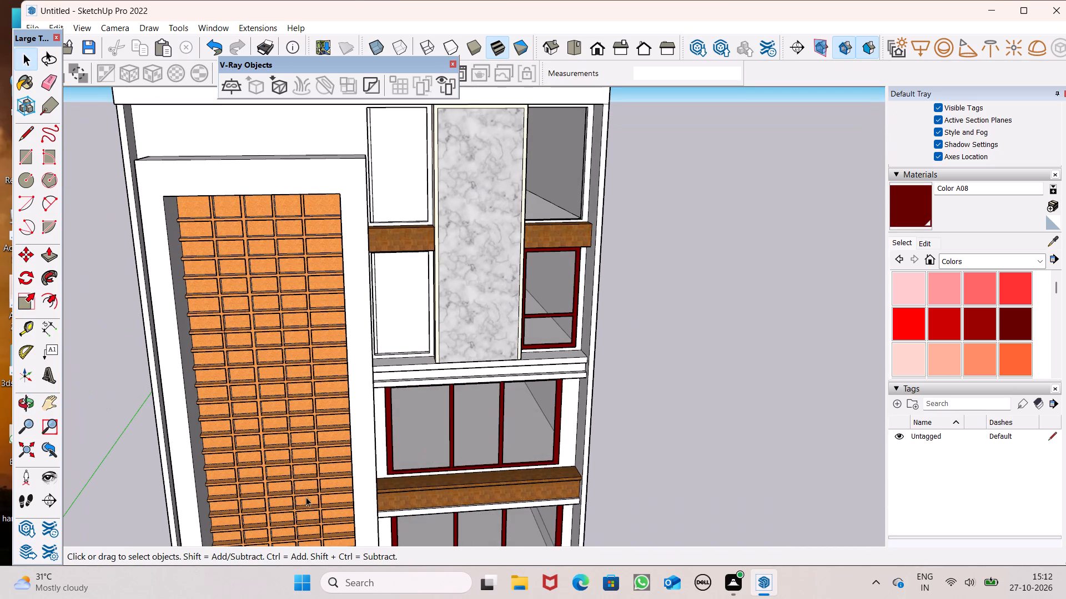
{"action": "left_click", "coordinate": [532, 319]}
{"action": "middle_click_drag", "start_coordinate": [560, 409], "coordinate": [499, 433]}
{"action": "left_click", "coordinate": [499, 433]}
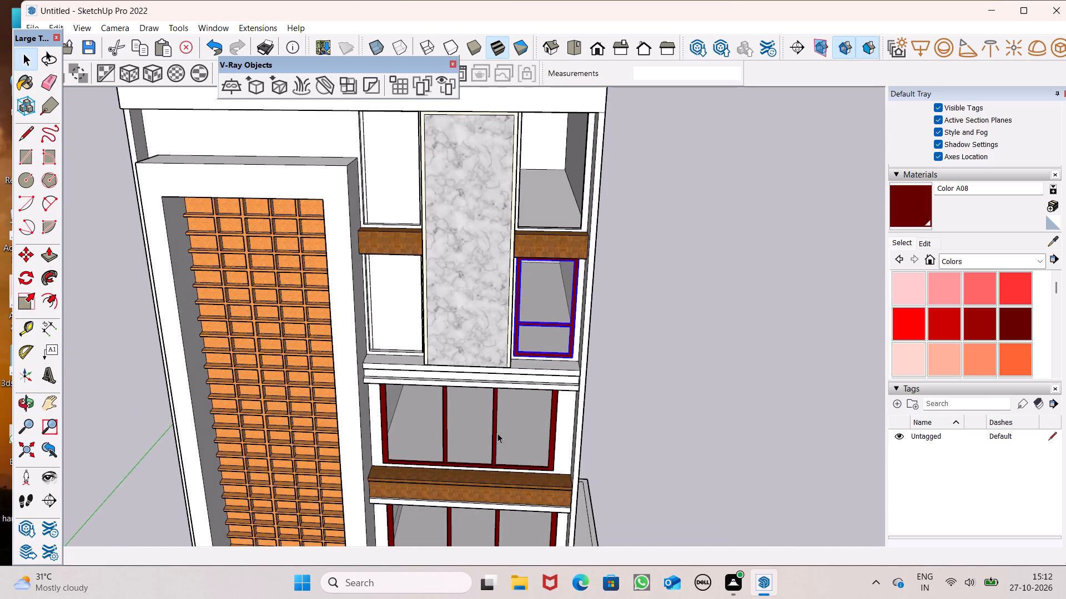
{"action": "key", "text": "m"}
{"action": "key", "text": "Return"}
{"action": "scroll", "coordinate": [567, 342], "scroll_direction": "down", "scroll_amount": 2}
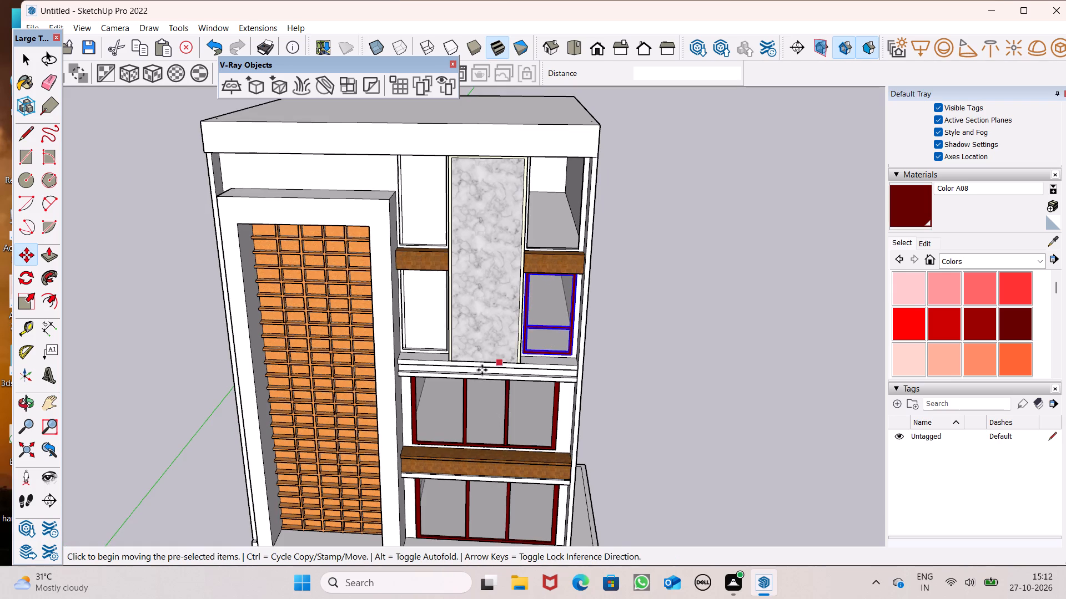
{"action": "scroll", "coordinate": [412, 341], "scroll_direction": "up", "scroll_amount": 6}
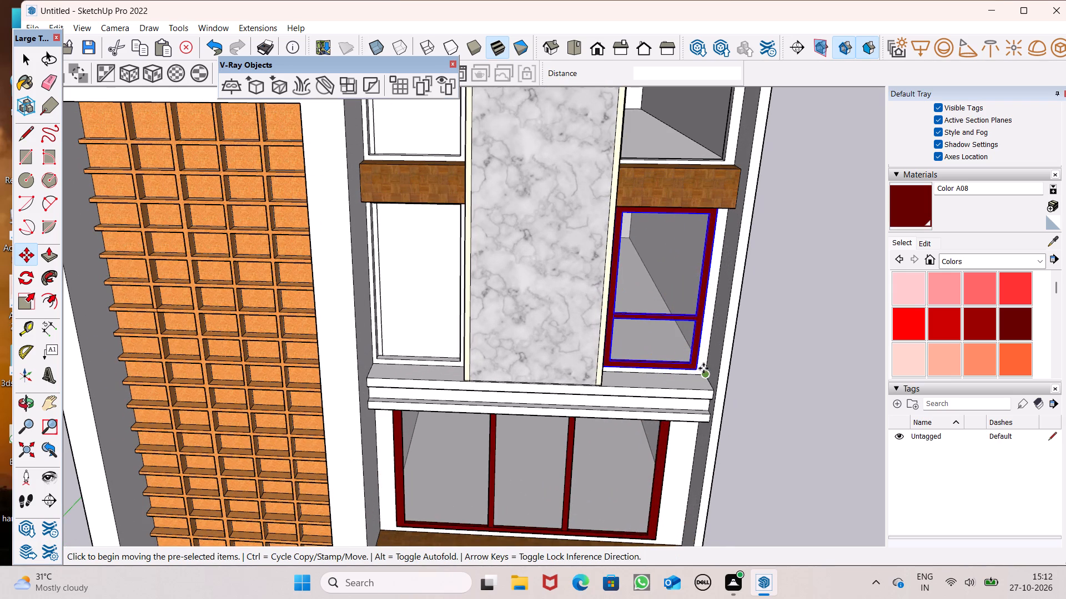
{"action": "left_click_drag", "start_coordinate": [695, 369], "coordinate": [475, 363]}
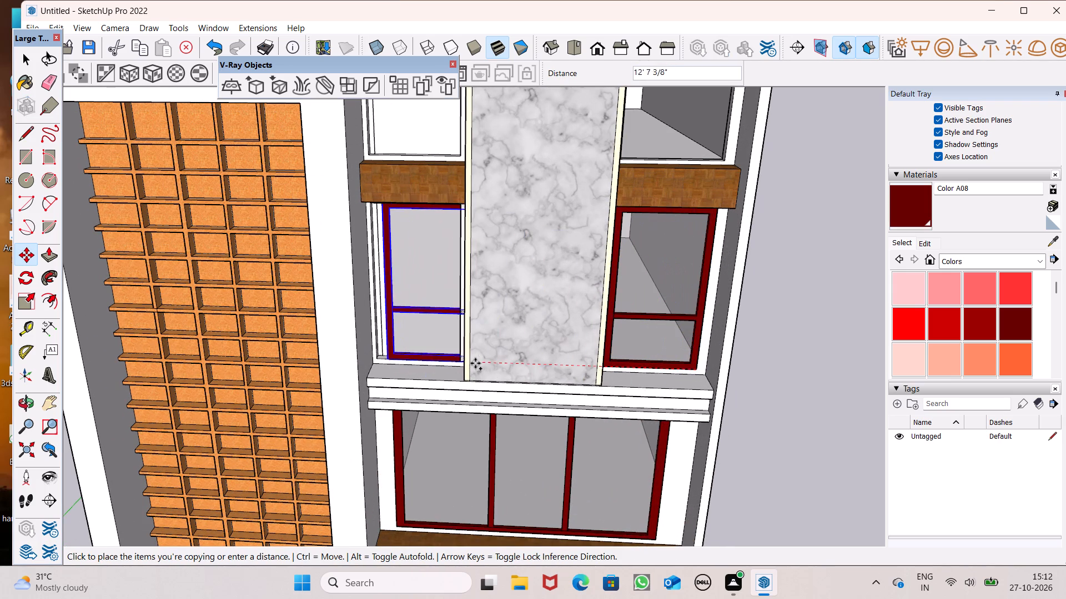
{"action": "left_click_drag", "start_coordinate": [475, 363], "coordinate": [464, 358]}
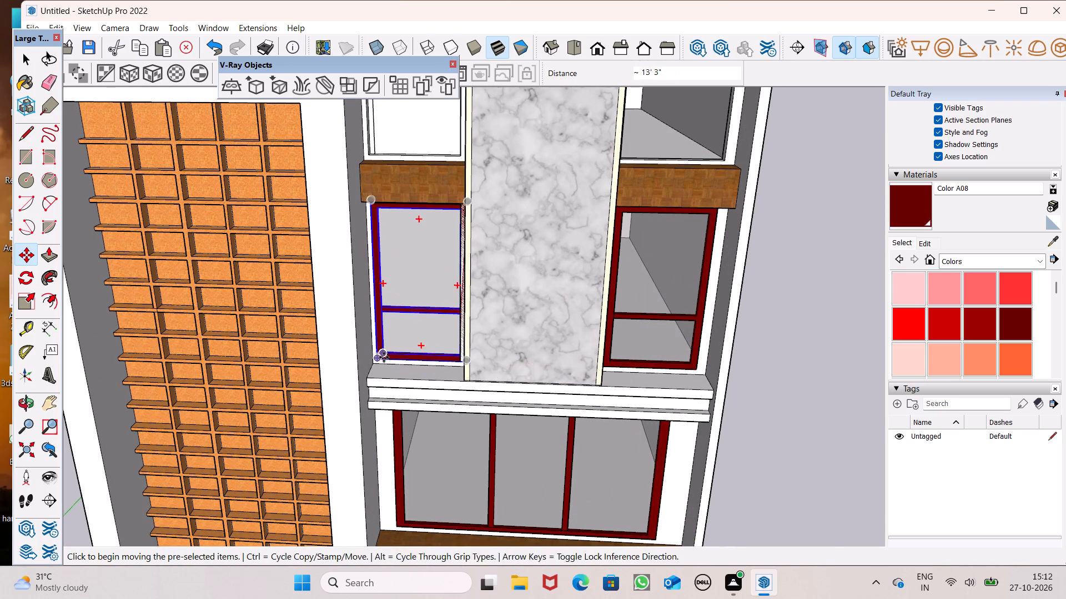
Scale the copied two-pane window on the lattice side down uniformly from its upper corner so it sits inside the opening.
{"action": "scroll", "coordinate": [398, 357], "scroll_direction": "up", "scroll_amount": 5}
{"action": "scroll", "coordinate": [414, 379], "scroll_direction": "down", "scroll_amount": 6}
{"action": "middle_click_drag", "start_coordinate": [420, 388], "coordinate": [465, 396]}
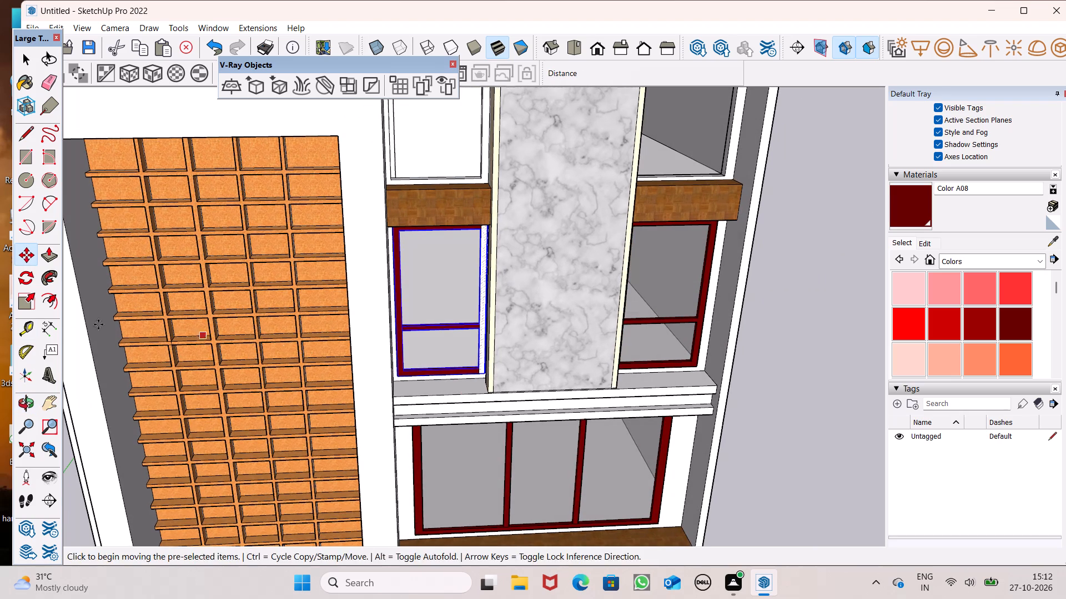
{"action": "left_click_drag", "start_coordinate": [22, 303], "coordinate": [31, 302]}
{"action": "scroll", "coordinate": [363, 248], "scroll_direction": "up", "scroll_amount": 6}
{"action": "middle_click_drag", "start_coordinate": [507, 239], "coordinate": [512, 181]}
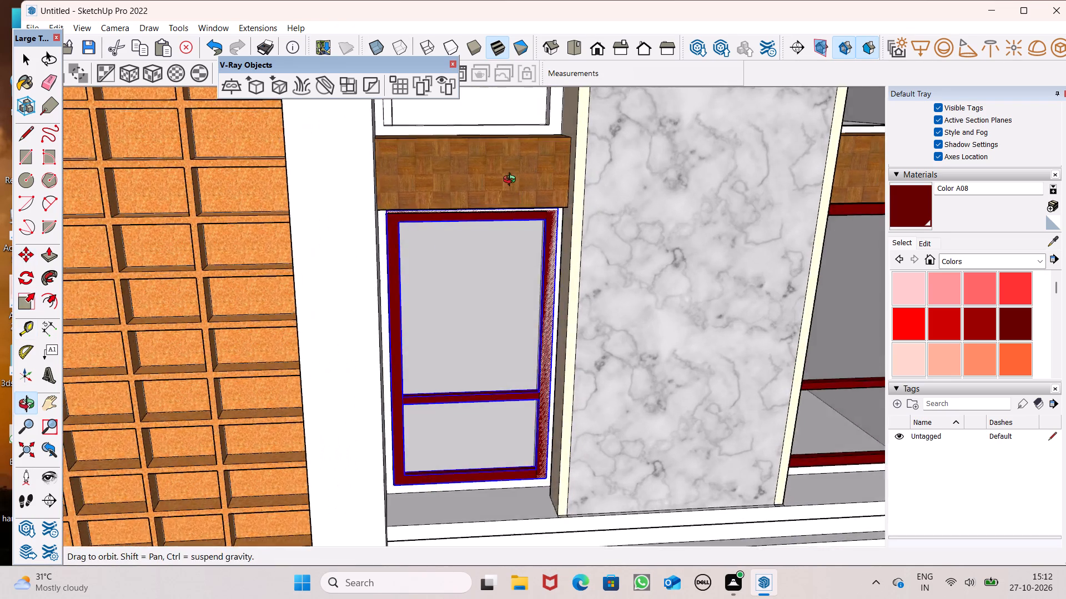
{"action": "middle_click_drag", "start_coordinate": [512, 181], "coordinate": [512, 134]}
{"action": "left_click_drag", "start_coordinate": [549, 209], "coordinate": [531, 221]}
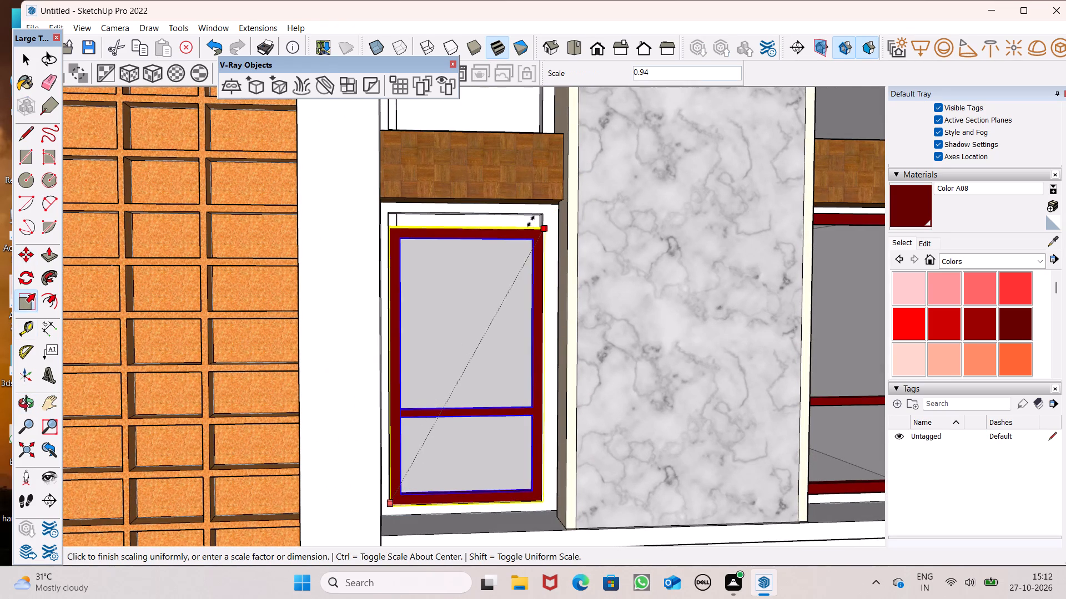
{"action": "left_click_drag", "start_coordinate": [531, 221], "coordinate": [522, 229]}
{"action": "scroll", "coordinate": [525, 259], "scroll_direction": "up", "scroll_amount": 4}
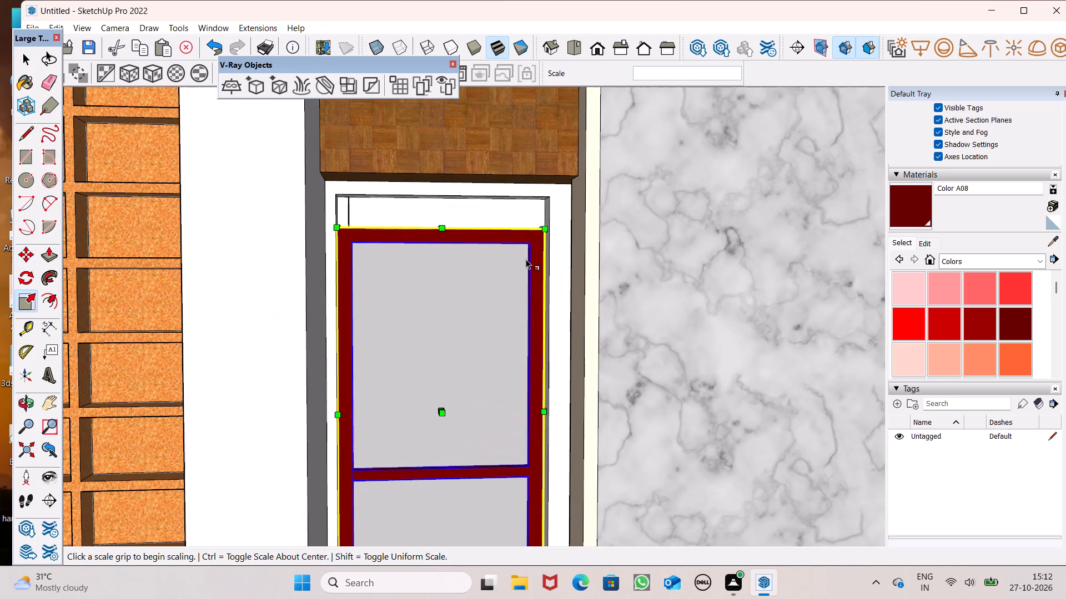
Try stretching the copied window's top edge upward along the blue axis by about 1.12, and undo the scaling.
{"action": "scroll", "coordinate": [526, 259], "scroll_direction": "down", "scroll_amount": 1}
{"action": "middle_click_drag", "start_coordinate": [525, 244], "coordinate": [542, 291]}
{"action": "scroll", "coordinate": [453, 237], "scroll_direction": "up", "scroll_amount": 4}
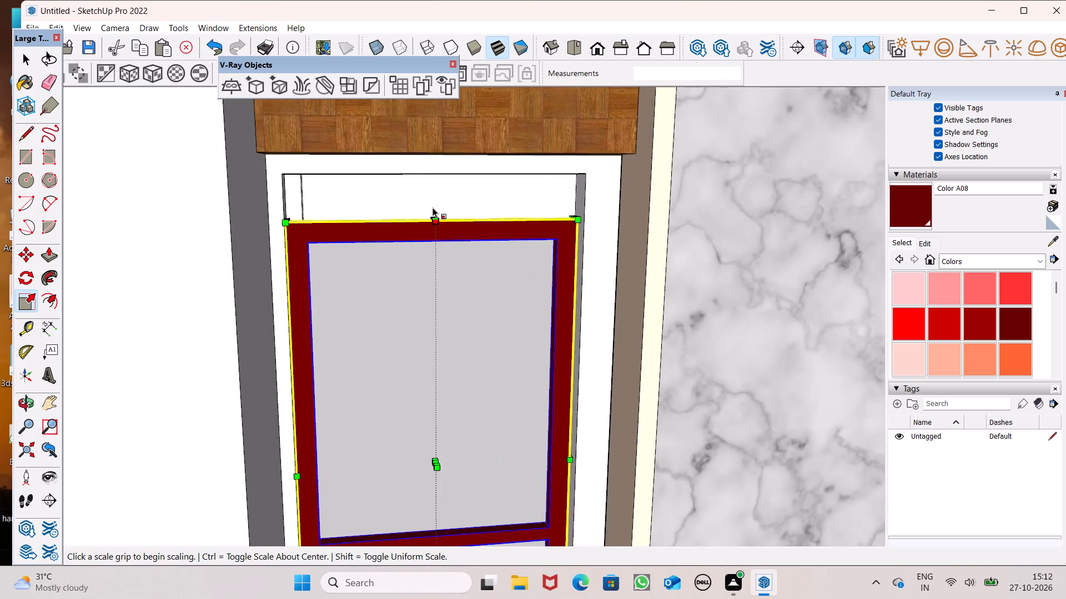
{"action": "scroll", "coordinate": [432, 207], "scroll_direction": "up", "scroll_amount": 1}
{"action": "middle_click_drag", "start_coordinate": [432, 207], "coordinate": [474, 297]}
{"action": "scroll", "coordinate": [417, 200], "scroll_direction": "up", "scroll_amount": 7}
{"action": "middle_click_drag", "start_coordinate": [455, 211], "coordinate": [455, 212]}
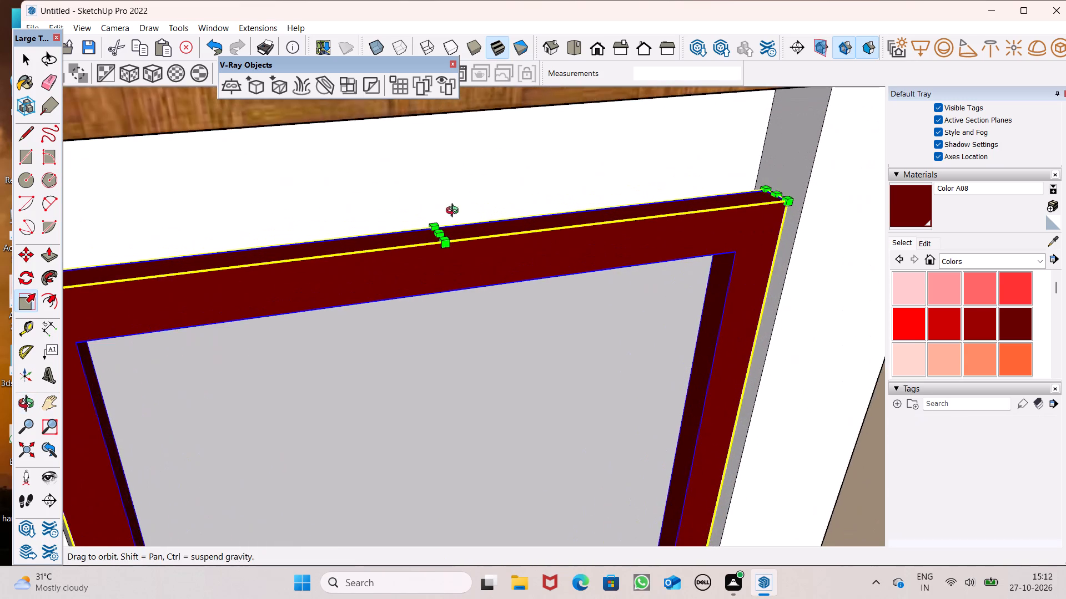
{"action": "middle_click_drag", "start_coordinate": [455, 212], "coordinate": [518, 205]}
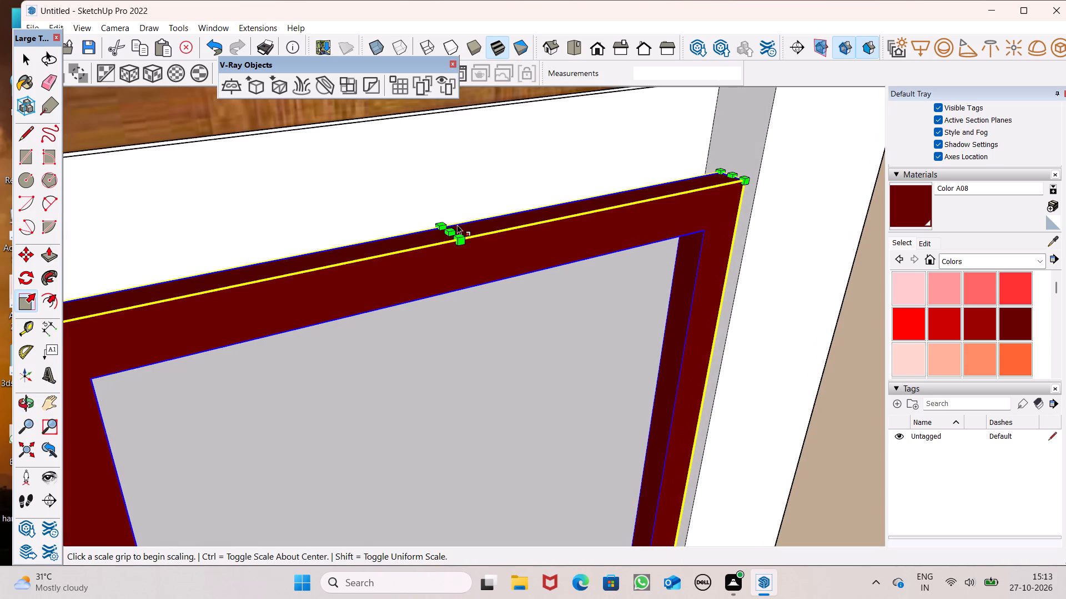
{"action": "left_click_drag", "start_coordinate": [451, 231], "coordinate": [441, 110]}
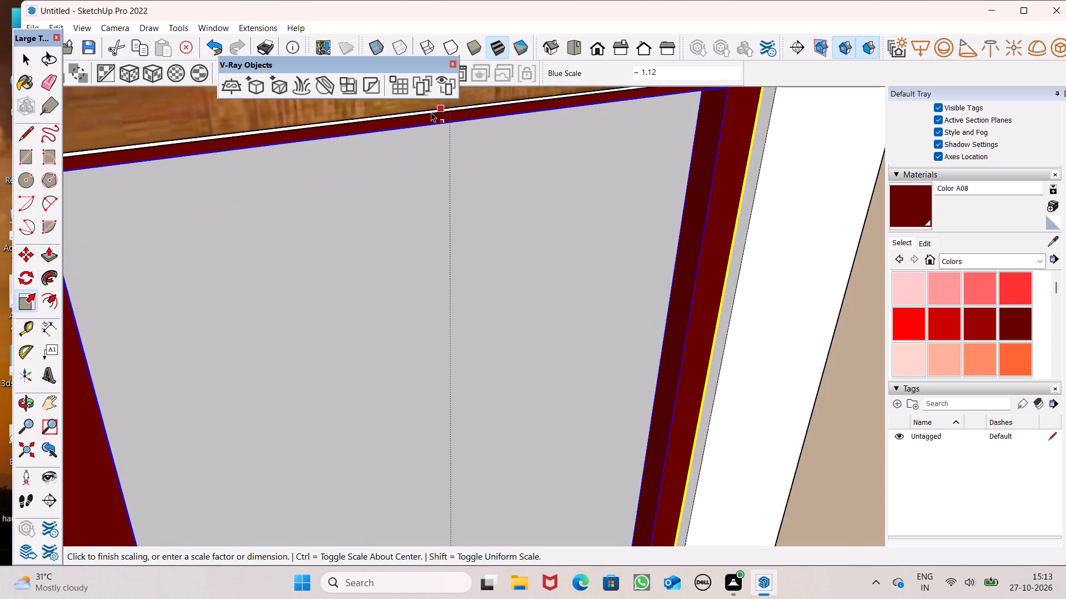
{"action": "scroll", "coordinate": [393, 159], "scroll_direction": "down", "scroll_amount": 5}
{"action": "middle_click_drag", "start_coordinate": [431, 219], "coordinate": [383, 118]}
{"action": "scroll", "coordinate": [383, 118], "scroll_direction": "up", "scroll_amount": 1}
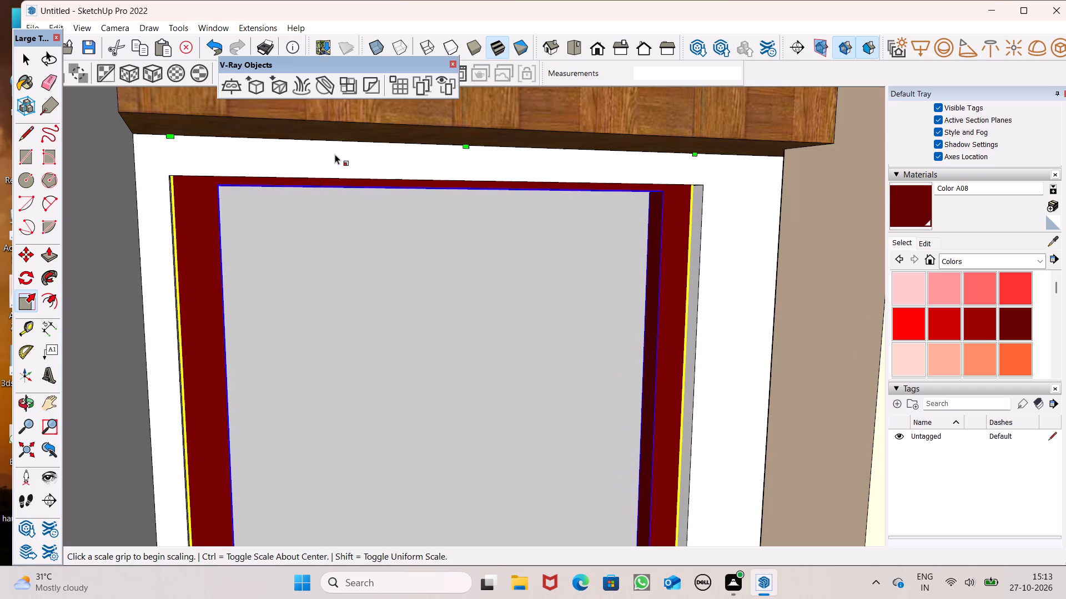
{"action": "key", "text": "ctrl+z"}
Stretch the copied window's top edge along the blue axis up to the head of the opening.
{"action": "left_click_drag", "start_coordinate": [459, 261], "coordinate": [461, 236]}
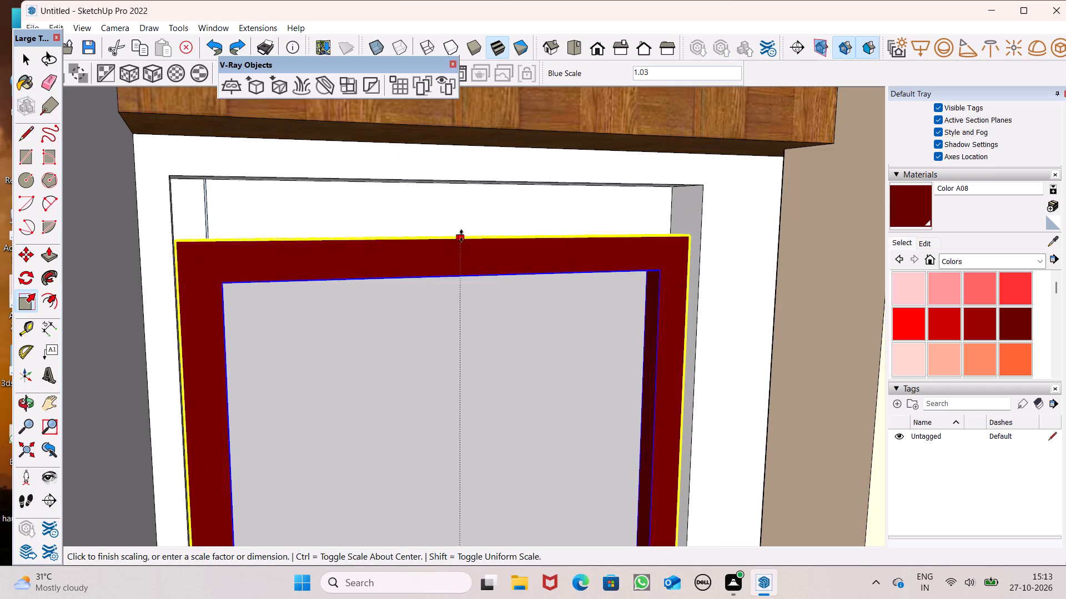
{"action": "left_click_drag", "start_coordinate": [461, 236], "coordinate": [459, 182]}
Widen the copied window along the red axis by about 1.03 to meet the opening's jamb beside the marble, and deselect it.
{"action": "scroll", "coordinate": [324, 148], "scroll_direction": "down", "scroll_amount": 6}
{"action": "middle_click_drag", "start_coordinate": [477, 458], "coordinate": [389, 430]}
{"action": "scroll", "coordinate": [564, 509], "scroll_direction": "up", "scroll_amount": 8}
{"action": "scroll", "coordinate": [625, 502], "scroll_direction": "up", "scroll_amount": 8}
{"action": "middle_click_drag", "start_coordinate": [623, 494], "coordinate": [624, 502]}
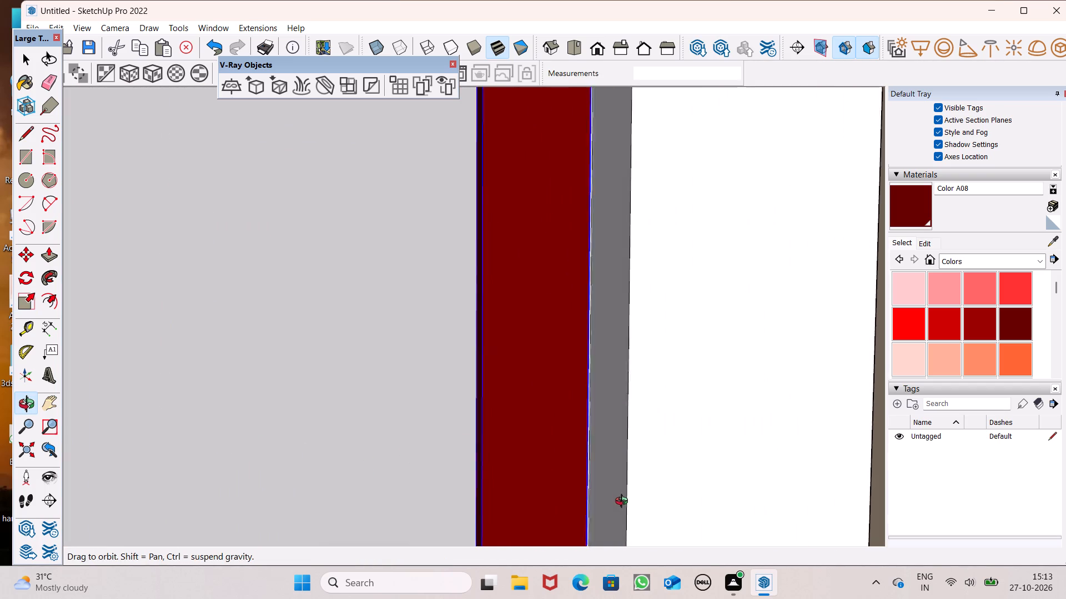
{"action": "middle_click_drag", "start_coordinate": [624, 502], "coordinate": [590, 583]}
{"action": "scroll", "coordinate": [590, 527], "scroll_direction": "up", "scroll_amount": 8}
{"action": "middle_click_drag", "start_coordinate": [587, 438], "coordinate": [576, 478]}
{"action": "scroll", "coordinate": [486, 260], "scroll_direction": "down", "scroll_amount": 6}
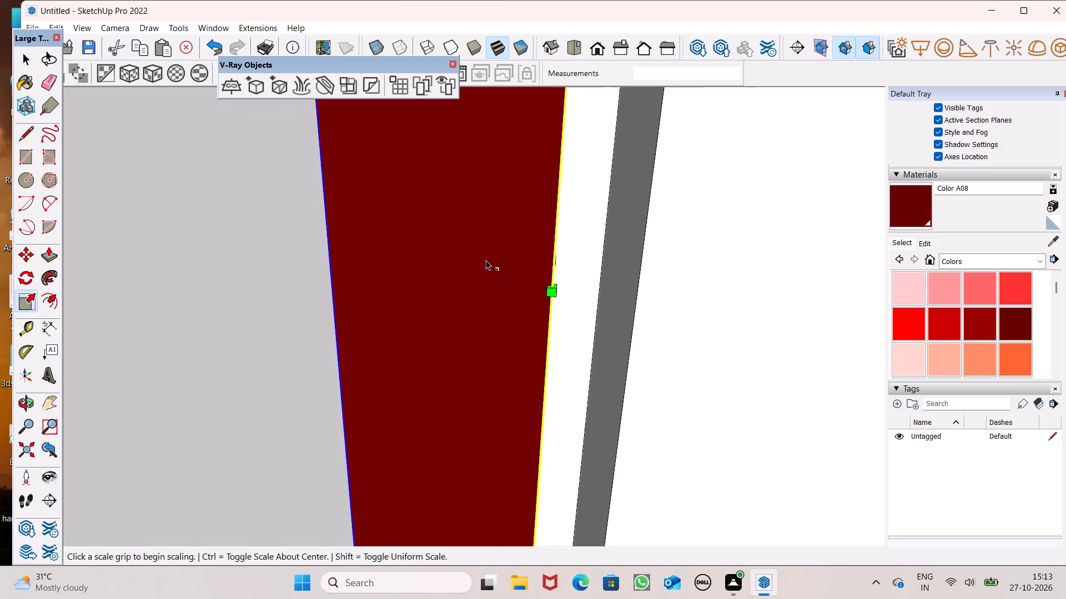
{"action": "scroll", "coordinate": [488, 295], "scroll_direction": "down", "scroll_amount": 9}
{"action": "scroll", "coordinate": [526, 275], "scroll_direction": "up", "scroll_amount": 2}
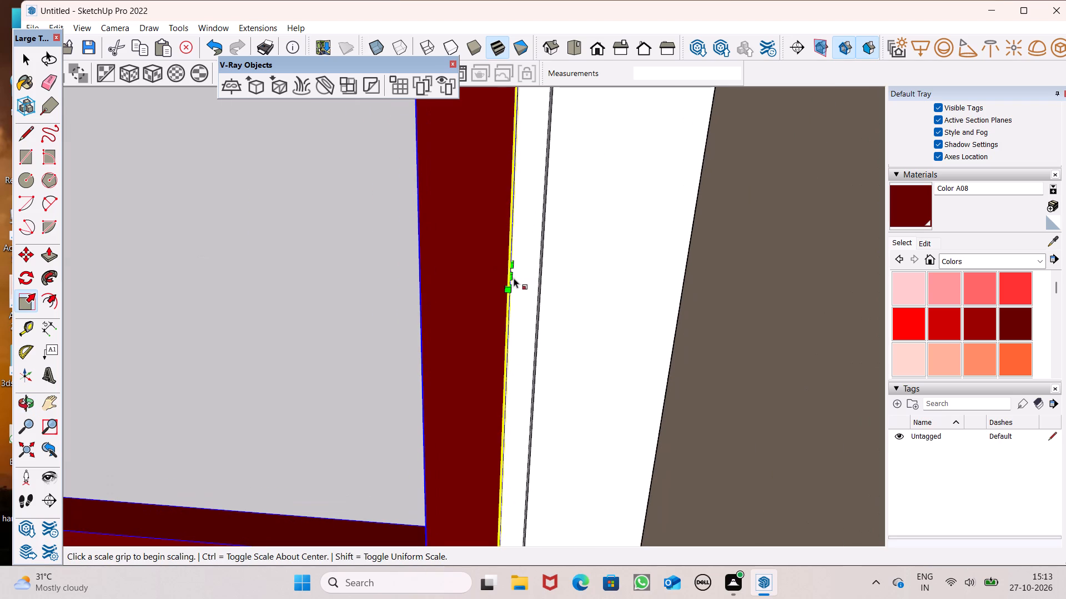
{"action": "left_click_drag", "start_coordinate": [506, 276], "coordinate": [547, 277]}
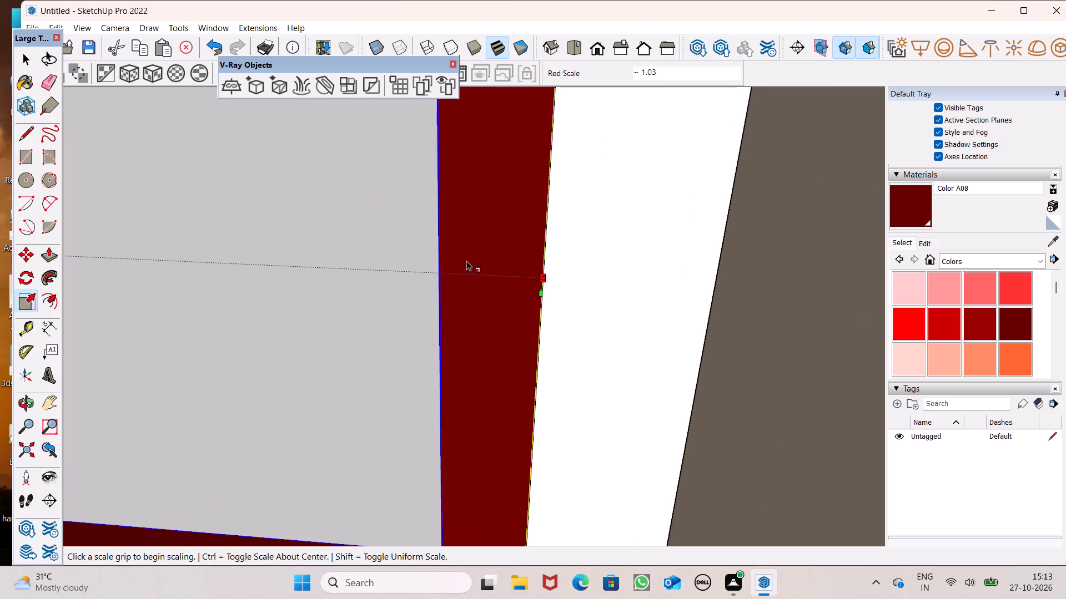
{"action": "key", "text": "space"}
{"action": "scroll", "coordinate": [461, 246], "scroll_direction": "down", "scroll_amount": 8}
{"action": "key", "text": "space"}
{"action": "scroll", "coordinate": [461, 246], "scroll_direction": "down", "scroll_amount": 19}
{"action": "scroll", "coordinate": [448, 235], "scroll_direction": "down", "scroll_amount": 7}
{"action": "scroll", "coordinate": [425, 290], "scroll_direction": "down", "scroll_amount": 6}
{"action": "left_click", "coordinate": [658, 370]}
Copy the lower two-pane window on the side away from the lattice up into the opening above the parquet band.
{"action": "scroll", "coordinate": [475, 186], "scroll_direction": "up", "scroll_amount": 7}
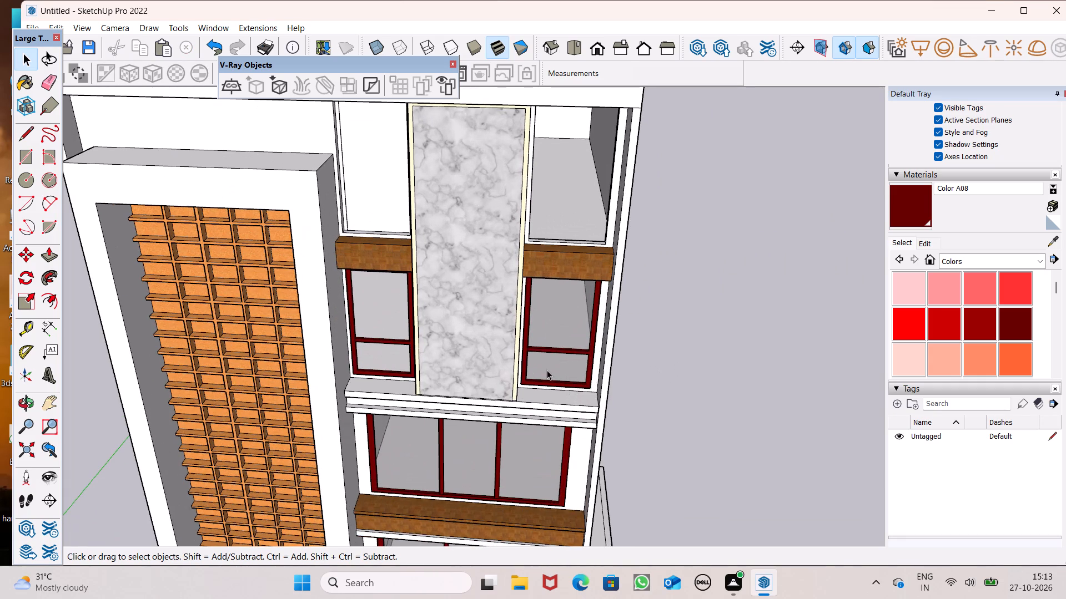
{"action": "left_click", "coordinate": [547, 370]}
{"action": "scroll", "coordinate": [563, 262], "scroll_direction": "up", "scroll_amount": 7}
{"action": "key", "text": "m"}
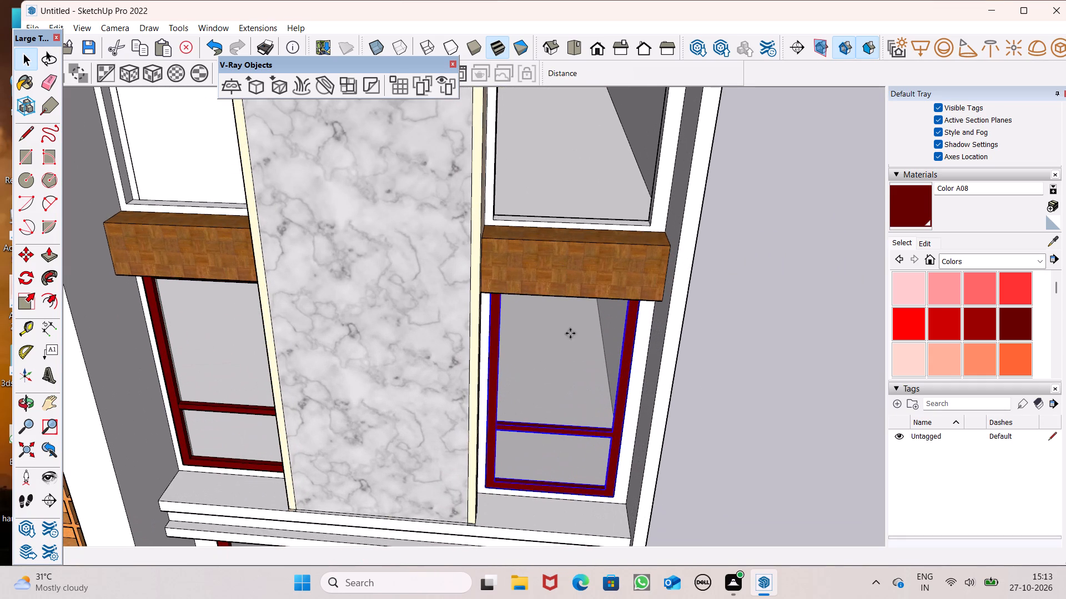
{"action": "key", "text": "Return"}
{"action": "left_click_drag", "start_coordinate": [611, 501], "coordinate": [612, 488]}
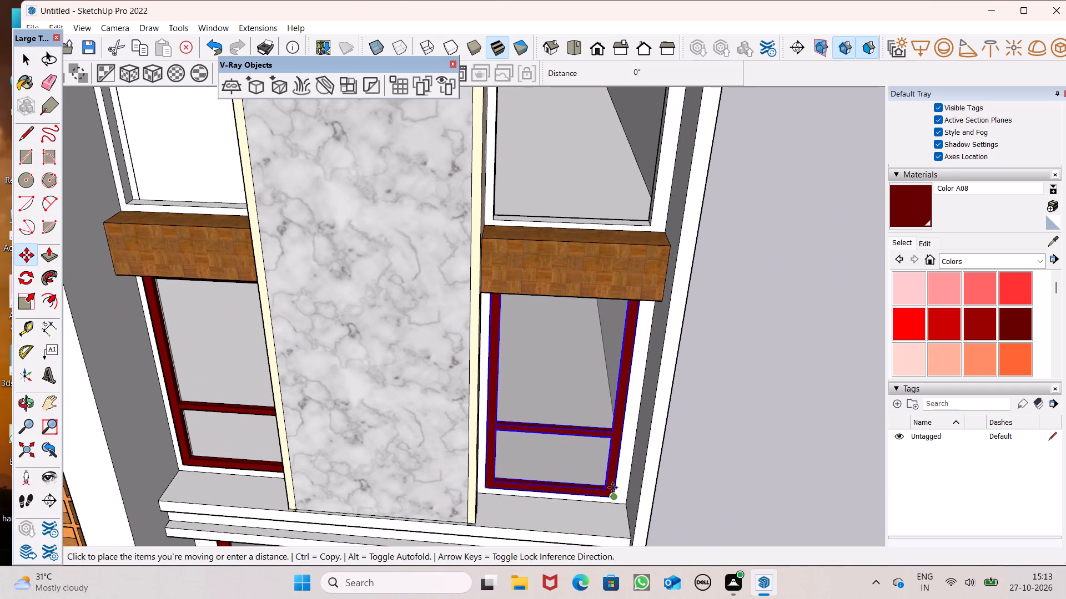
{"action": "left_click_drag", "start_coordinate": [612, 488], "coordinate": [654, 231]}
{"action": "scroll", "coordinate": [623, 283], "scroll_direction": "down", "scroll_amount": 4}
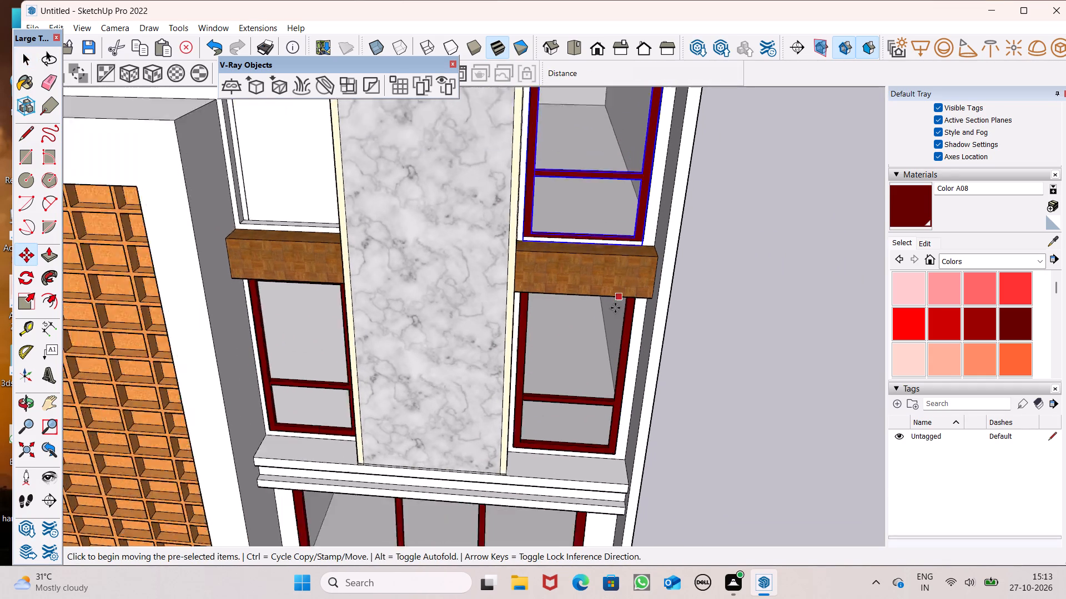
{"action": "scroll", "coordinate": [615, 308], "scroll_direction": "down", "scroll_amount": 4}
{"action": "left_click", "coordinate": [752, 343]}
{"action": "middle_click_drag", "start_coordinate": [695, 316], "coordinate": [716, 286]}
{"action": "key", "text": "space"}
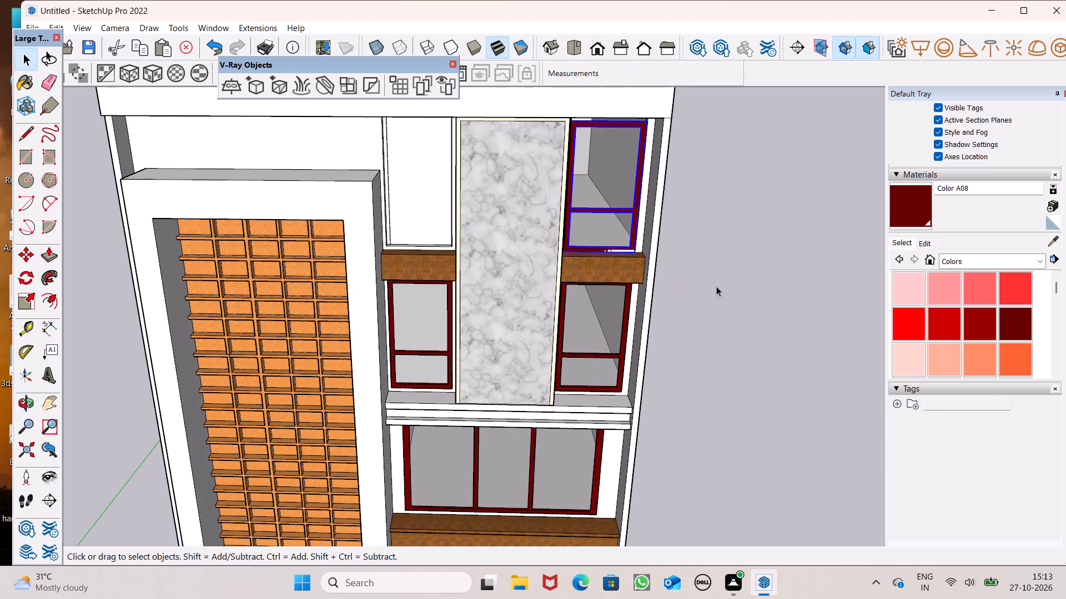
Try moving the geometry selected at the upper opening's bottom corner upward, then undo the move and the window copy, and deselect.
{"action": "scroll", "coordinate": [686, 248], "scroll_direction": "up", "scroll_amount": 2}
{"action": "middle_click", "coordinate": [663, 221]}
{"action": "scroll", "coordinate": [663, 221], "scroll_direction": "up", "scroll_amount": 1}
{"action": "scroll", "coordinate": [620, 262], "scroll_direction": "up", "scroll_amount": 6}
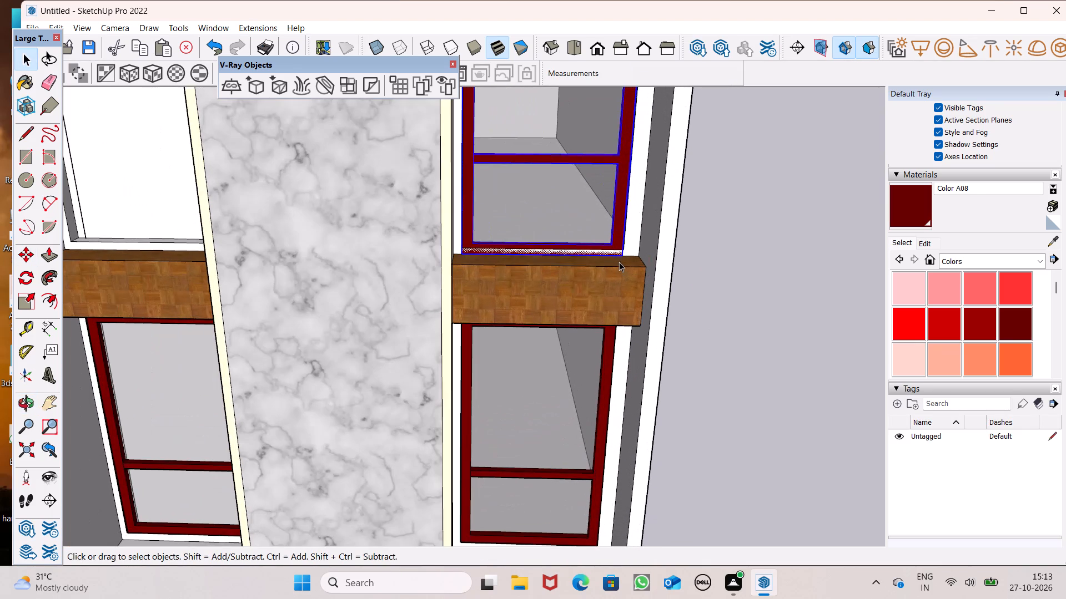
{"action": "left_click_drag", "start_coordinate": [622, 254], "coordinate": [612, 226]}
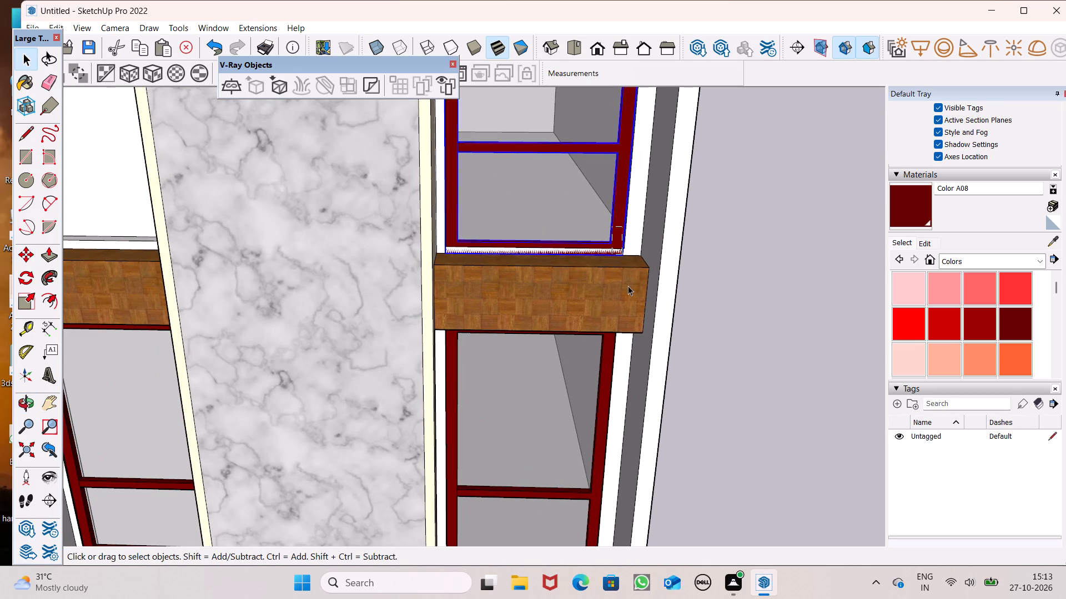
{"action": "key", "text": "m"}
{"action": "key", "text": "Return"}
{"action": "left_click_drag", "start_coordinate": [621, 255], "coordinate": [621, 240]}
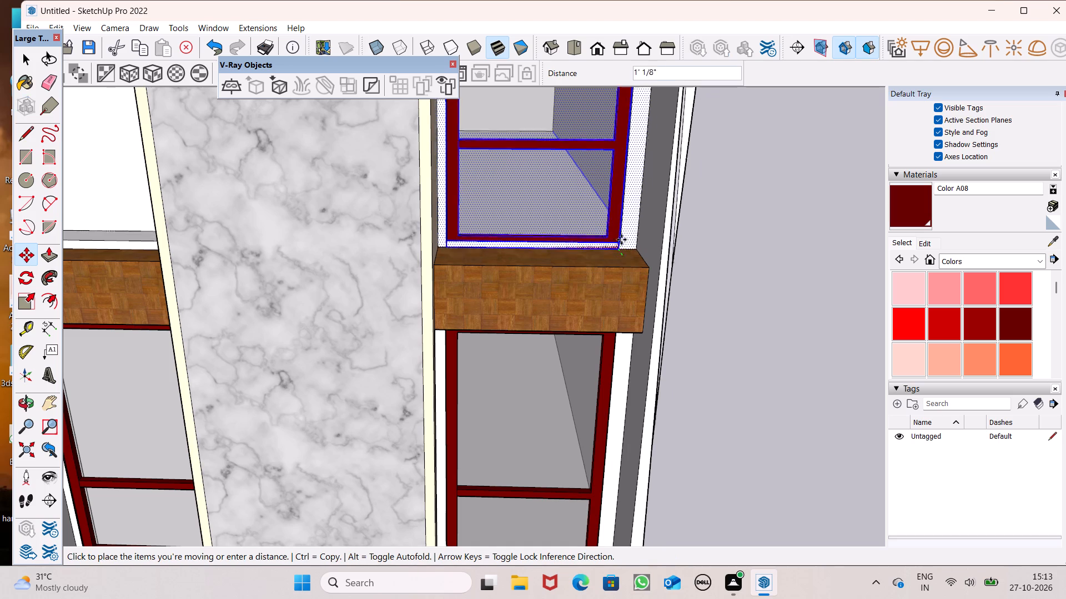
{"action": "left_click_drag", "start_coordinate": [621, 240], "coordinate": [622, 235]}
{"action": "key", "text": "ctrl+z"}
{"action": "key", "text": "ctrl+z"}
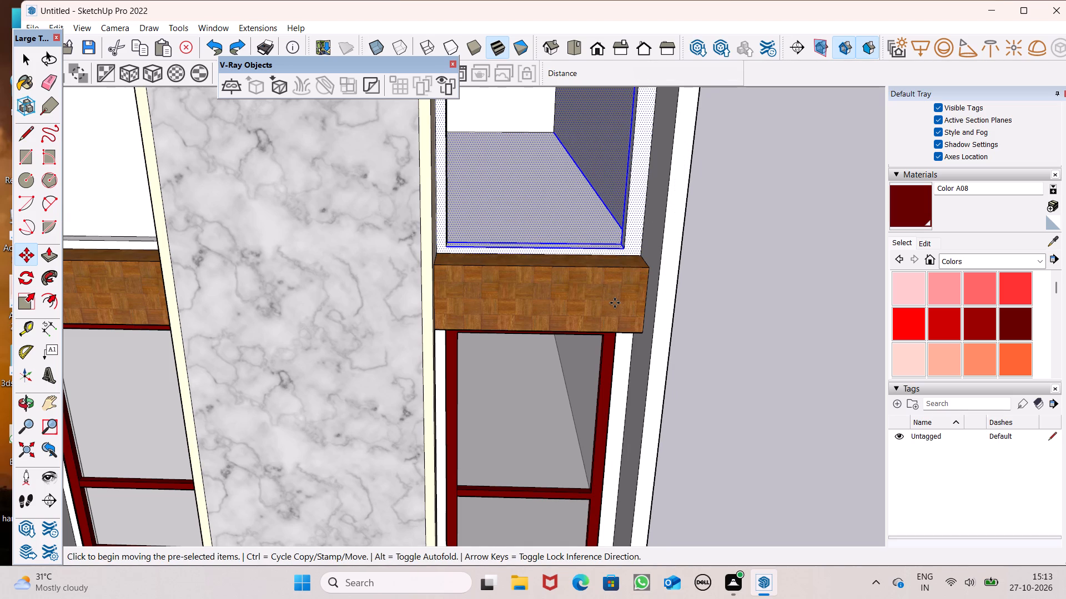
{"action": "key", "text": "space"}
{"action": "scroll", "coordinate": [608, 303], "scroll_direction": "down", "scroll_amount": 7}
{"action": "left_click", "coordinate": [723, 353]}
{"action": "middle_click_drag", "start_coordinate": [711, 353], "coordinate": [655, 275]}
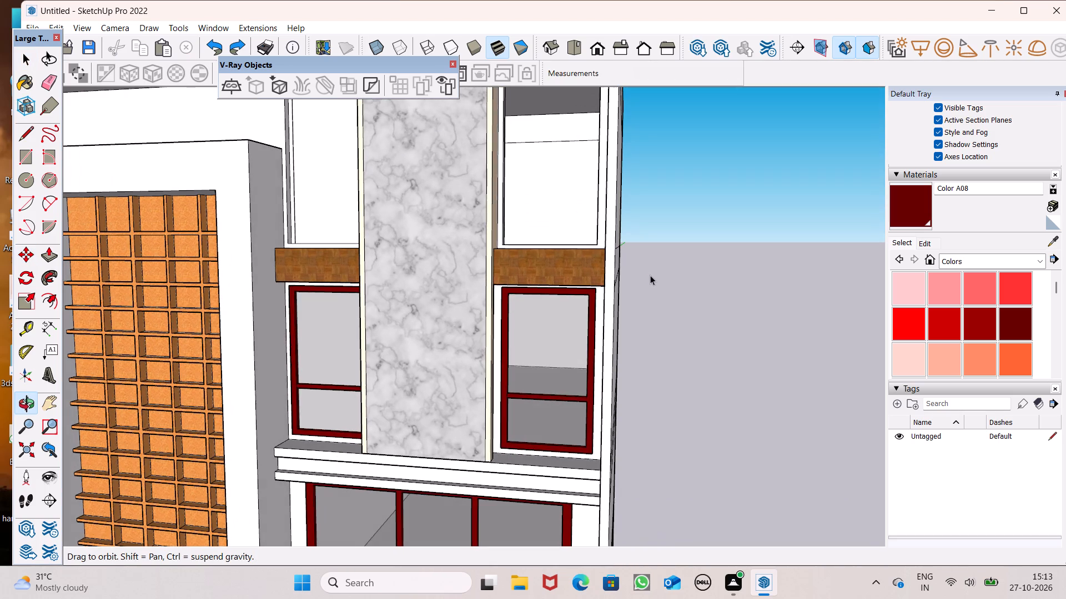
Copy the lower window on the side away from the lattice about 11' 10 5/8" up into the upper opening, and deselect it.
{"action": "left_click", "coordinate": [572, 382]}
{"action": "key", "text": "m"}
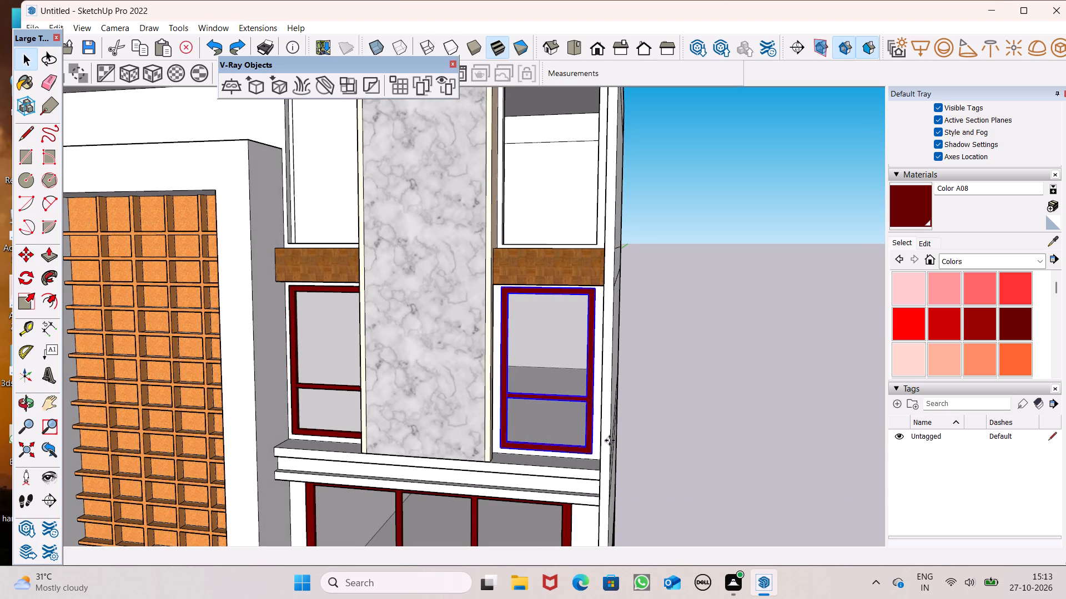
{"action": "key", "text": "Return"}
{"action": "middle_click_drag", "start_coordinate": [596, 420], "coordinate": [641, 484]}
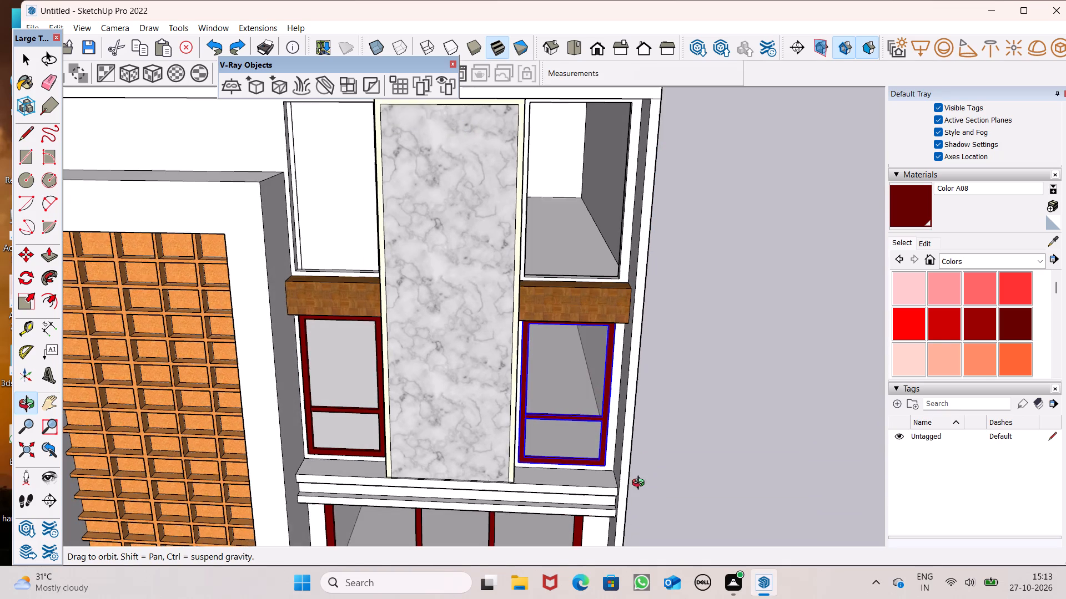
{"action": "middle_click_drag", "start_coordinate": [641, 484], "coordinate": [641, 484]}
{"action": "left_click_drag", "start_coordinate": [605, 464], "coordinate": [622, 280]}
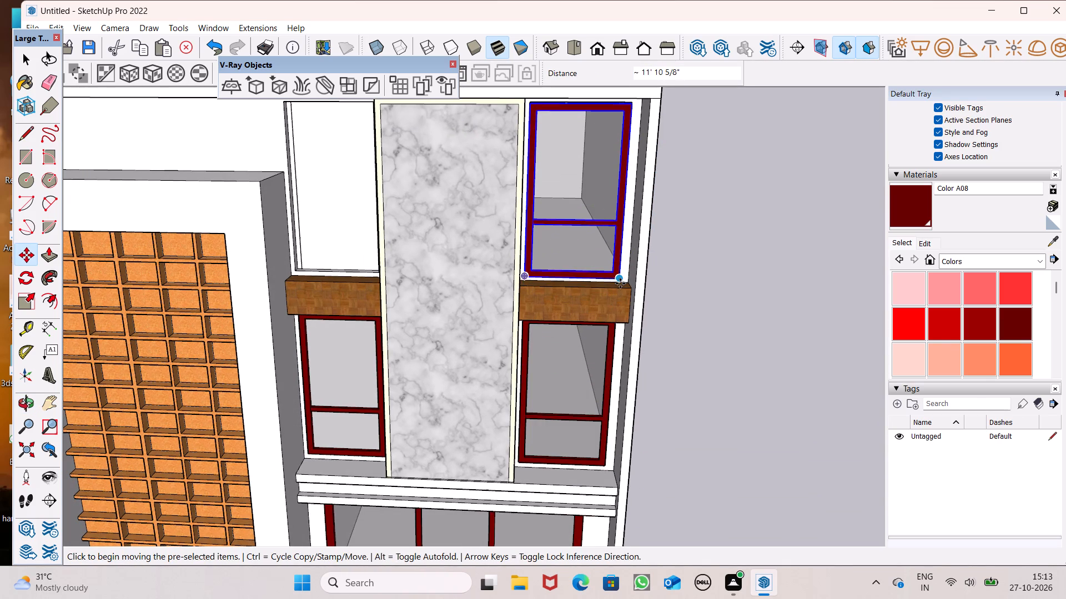
{"action": "key", "text": "space"}
{"action": "left_click", "coordinate": [760, 414]}
Copy the lattice-side lower window about 11' 11 7/16" up into the empty upper opening, and deselect it.
{"action": "middle_click_drag", "start_coordinate": [696, 361], "coordinate": [683, 341]}
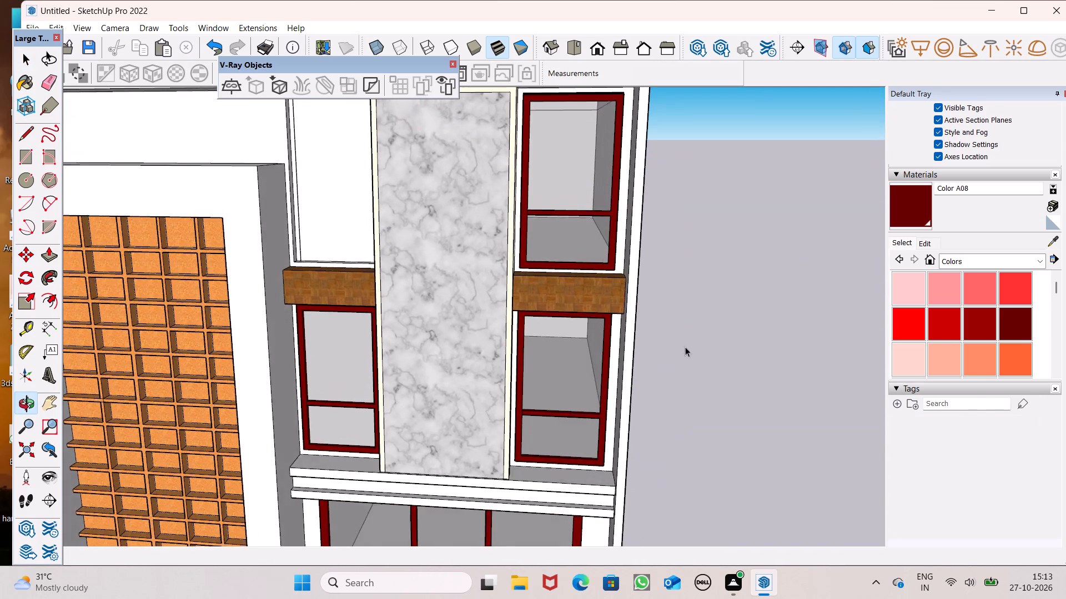
{"action": "scroll", "coordinate": [686, 389], "scroll_direction": "down", "scroll_amount": 2}
{"action": "left_click", "coordinate": [398, 401]}
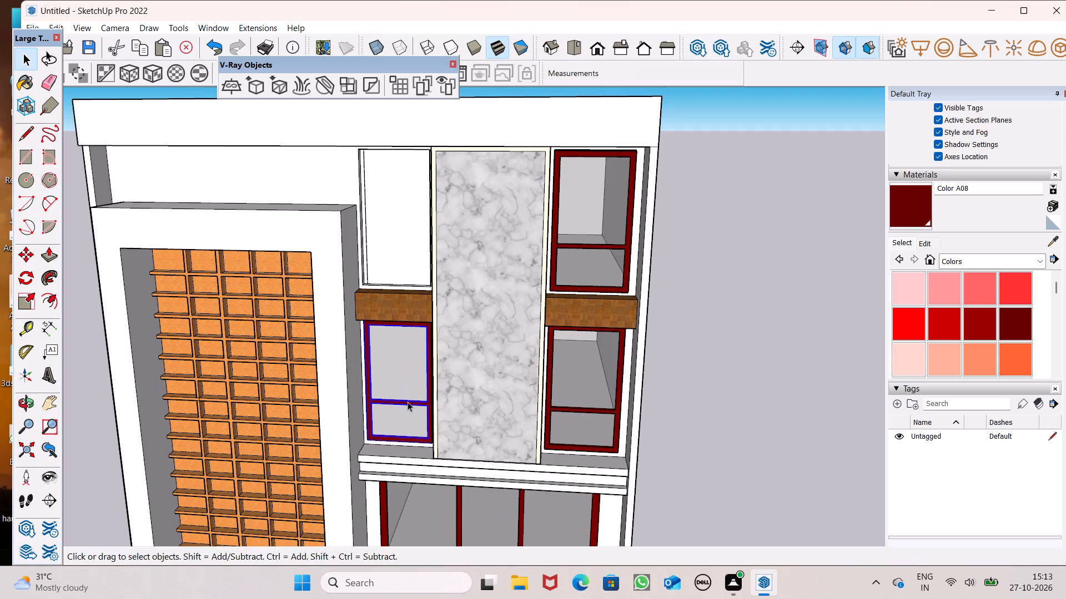
{"action": "middle_click_drag", "start_coordinate": [441, 403], "coordinate": [484, 387]}
{"action": "scroll", "coordinate": [485, 399], "scroll_direction": "down", "scroll_amount": 1}
{"action": "key", "text": "m"}
{"action": "key", "text": "Return"}
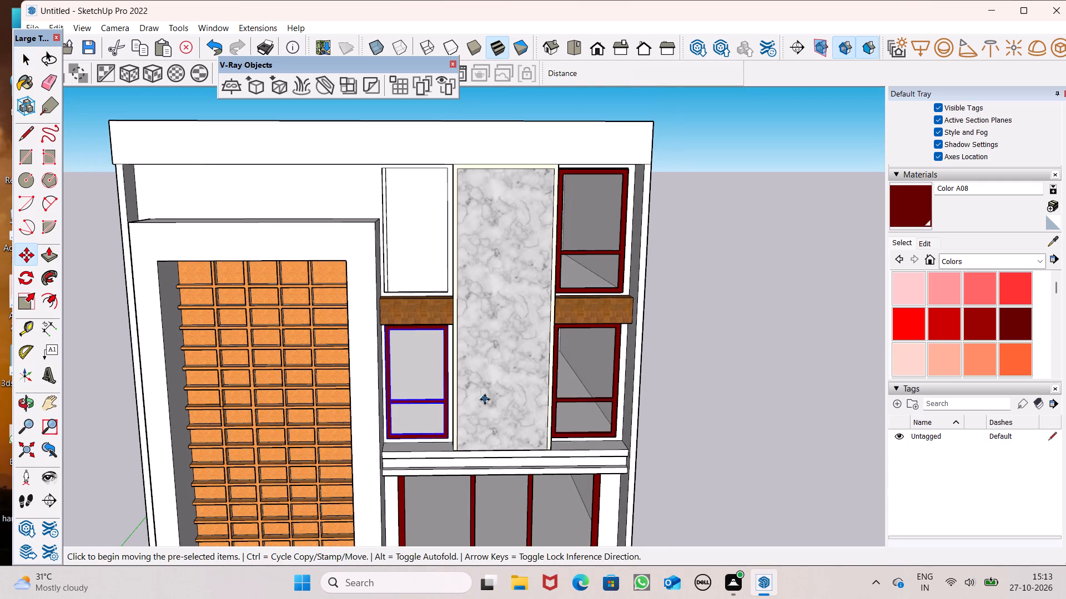
{"action": "scroll", "coordinate": [477, 422], "scroll_direction": "down", "scroll_amount": 3}
{"action": "scroll", "coordinate": [472, 275], "scroll_direction": "up", "scroll_amount": 4}
{"action": "scroll", "coordinate": [452, 387], "scroll_direction": "down", "scroll_amount": 1}
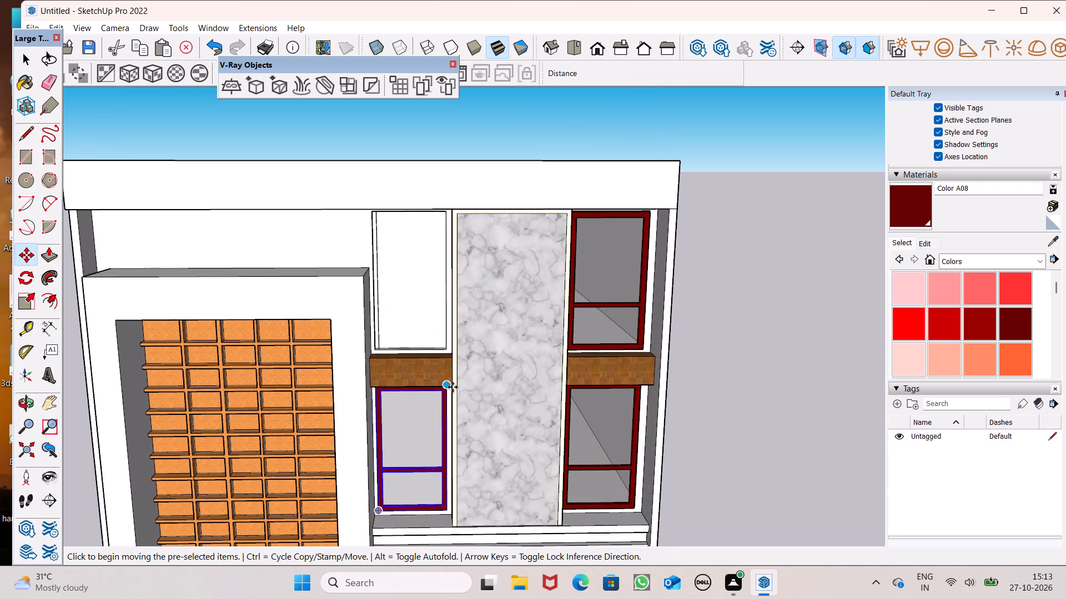
{"action": "scroll", "coordinate": [452, 387], "scroll_direction": "down", "scroll_amount": 2}
{"action": "left_click_drag", "start_coordinate": [446, 480], "coordinate": [433, 408]}
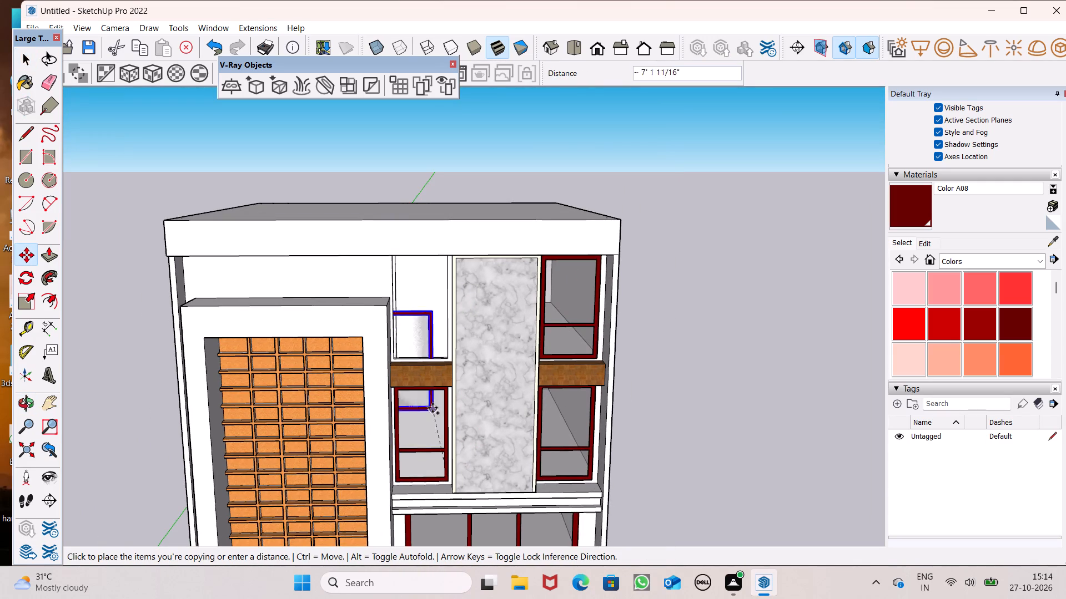
{"action": "left_click_drag", "start_coordinate": [433, 408], "coordinate": [447, 353]}
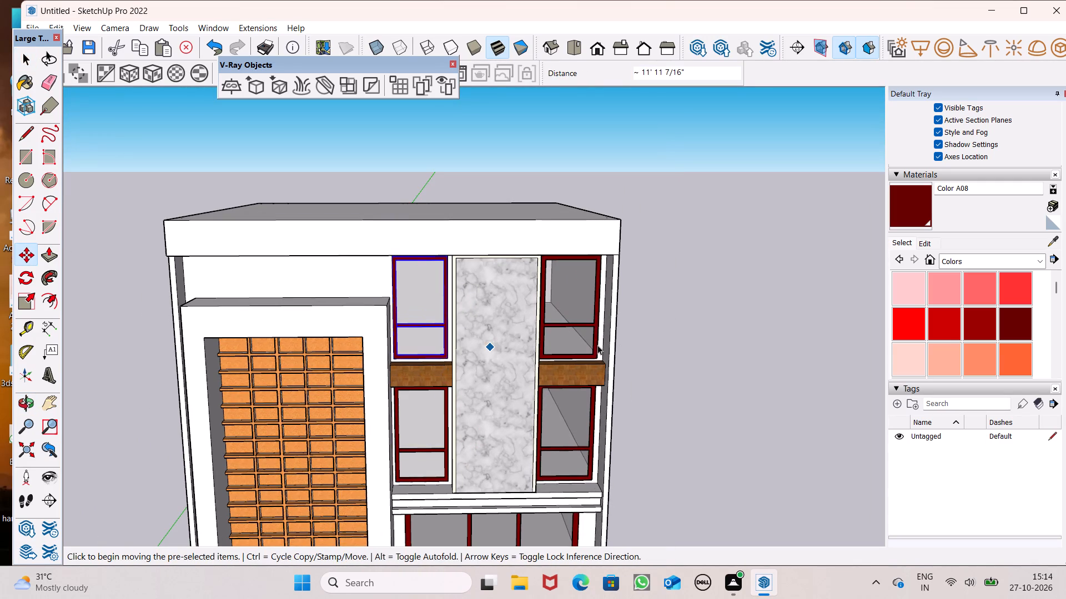
{"action": "key", "text": "space"}
{"action": "left_click", "coordinate": [703, 393]}
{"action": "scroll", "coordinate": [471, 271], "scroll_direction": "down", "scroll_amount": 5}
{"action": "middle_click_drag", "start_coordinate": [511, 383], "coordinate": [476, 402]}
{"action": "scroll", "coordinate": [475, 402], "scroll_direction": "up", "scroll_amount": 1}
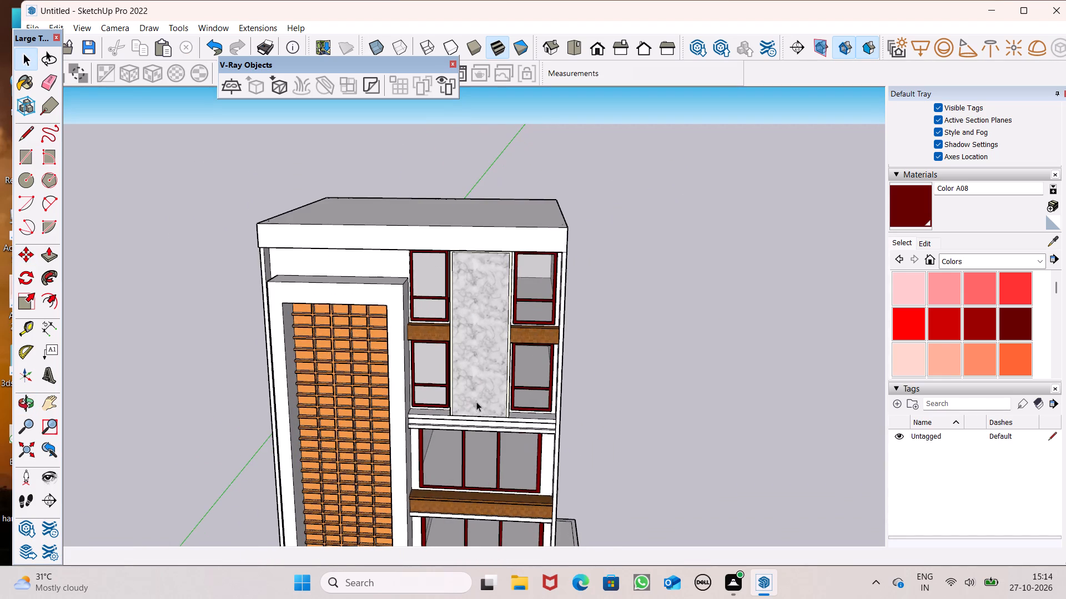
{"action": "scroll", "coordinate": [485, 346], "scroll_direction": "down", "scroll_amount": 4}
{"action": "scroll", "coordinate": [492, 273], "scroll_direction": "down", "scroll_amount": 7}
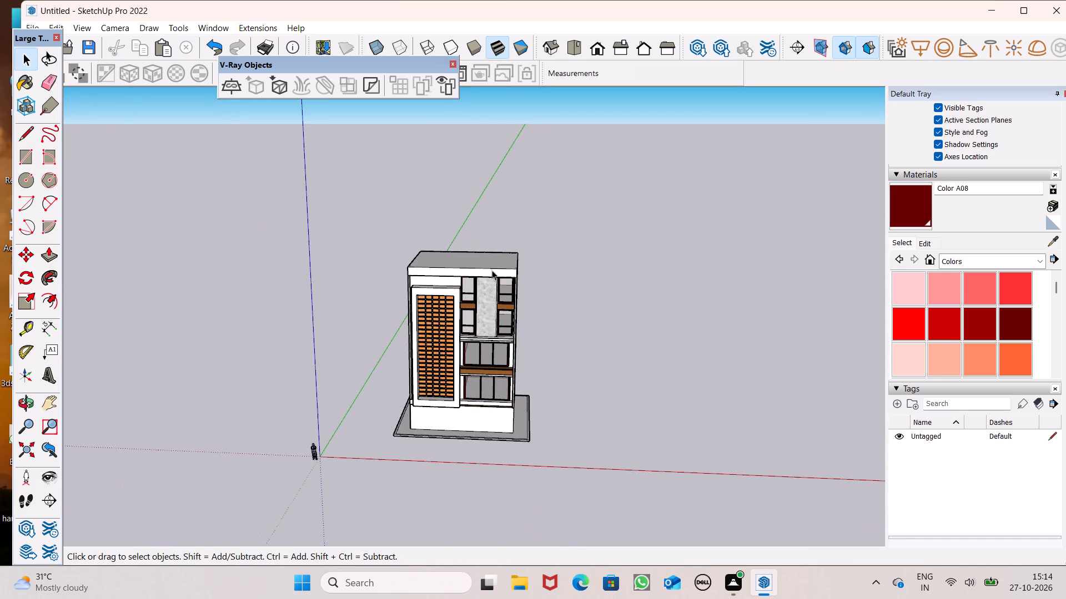
Examine the building's front facade from low and high angles.
{"action": "scroll", "coordinate": [481, 270], "scroll_direction": "down", "scroll_amount": 3}
{"action": "middle_click_drag", "start_coordinate": [481, 360], "coordinate": [530, 195]}
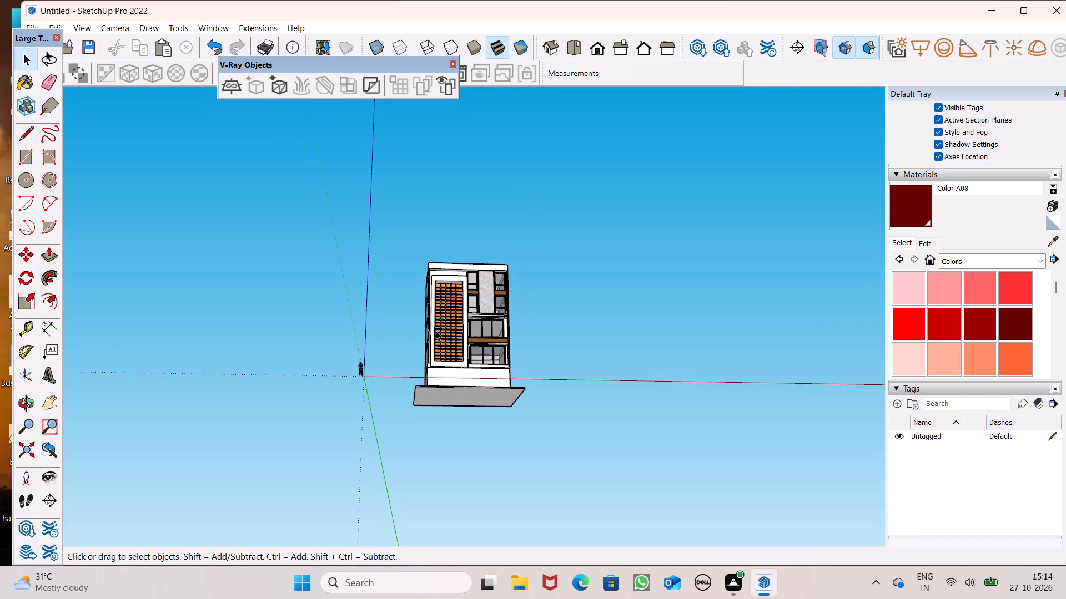
{"action": "scroll", "coordinate": [534, 351], "scroll_direction": "up", "scroll_amount": 7}
{"action": "scroll", "coordinate": [532, 349], "scroll_direction": "down", "scroll_amount": 4}
{"action": "middle_click_drag", "start_coordinate": [525, 383], "coordinate": [543, 540]}
{"action": "scroll", "coordinate": [474, 342], "scroll_direction": "up", "scroll_amount": 3}
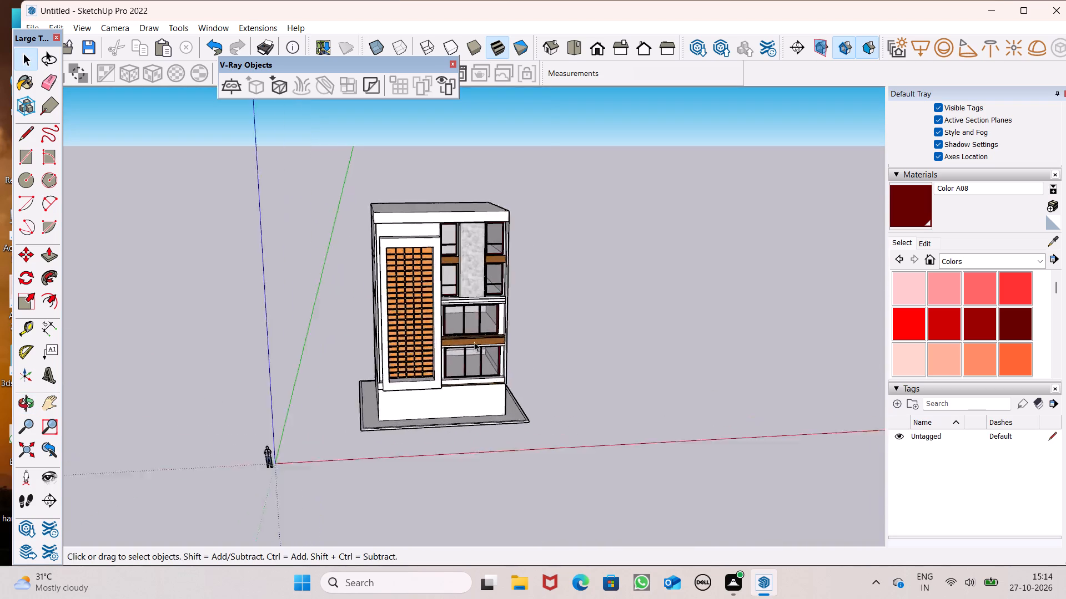
{"action": "scroll", "coordinate": [474, 342], "scroll_direction": "up", "scroll_amount": 6}
{"action": "scroll", "coordinate": [474, 342], "scroll_direction": "down", "scroll_amount": 2}
{"action": "middle_click_drag", "start_coordinate": [476, 341], "coordinate": [460, 497]}
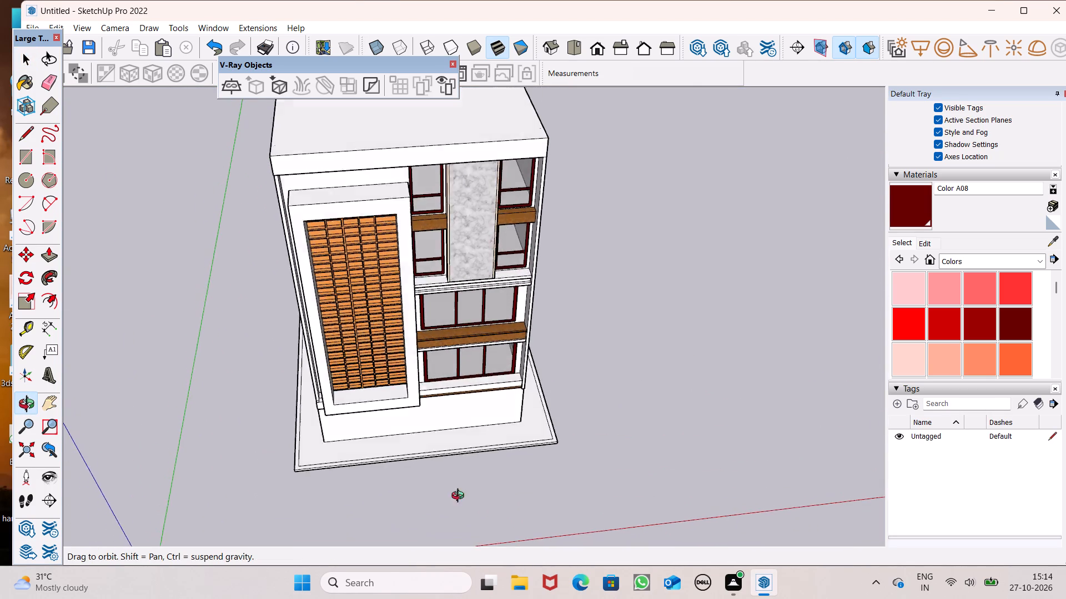
{"action": "middle_click_drag", "start_coordinate": [460, 497], "coordinate": [428, 504]}
Draw a line about 19' 4 1/4" long across the top of the middle parquet ledge, parallel to its front edge.
{"action": "scroll", "coordinate": [474, 330], "scroll_direction": "up", "scroll_amount": 8}
{"action": "scroll", "coordinate": [443, 422], "scroll_direction": "up", "scroll_amount": 5}
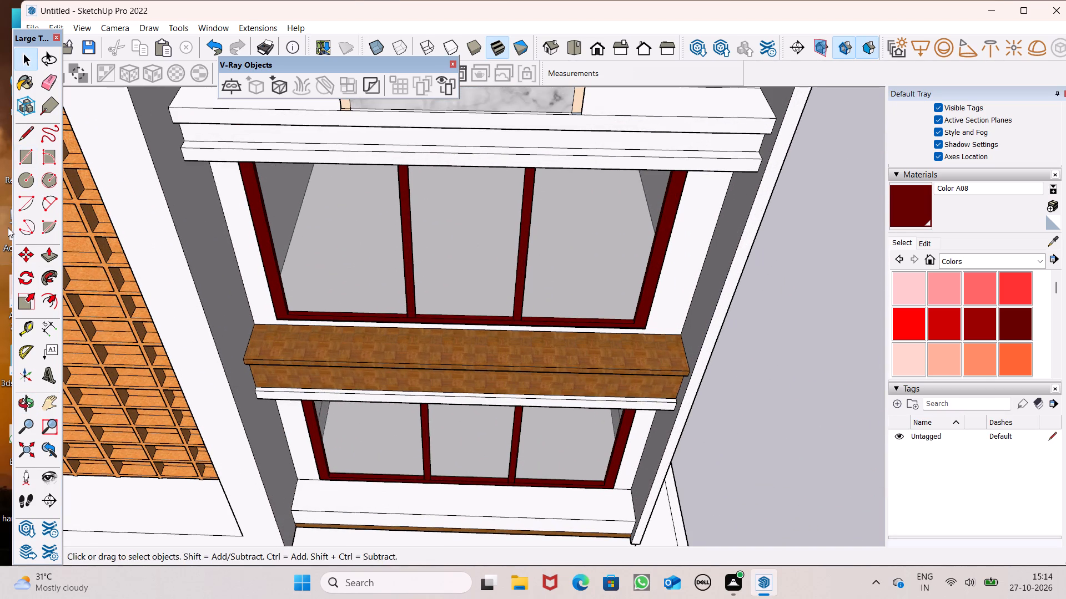
{"action": "left_click", "coordinate": [21, 130]}
{"action": "scroll", "coordinate": [306, 323], "scroll_direction": "up", "scroll_amount": 5}
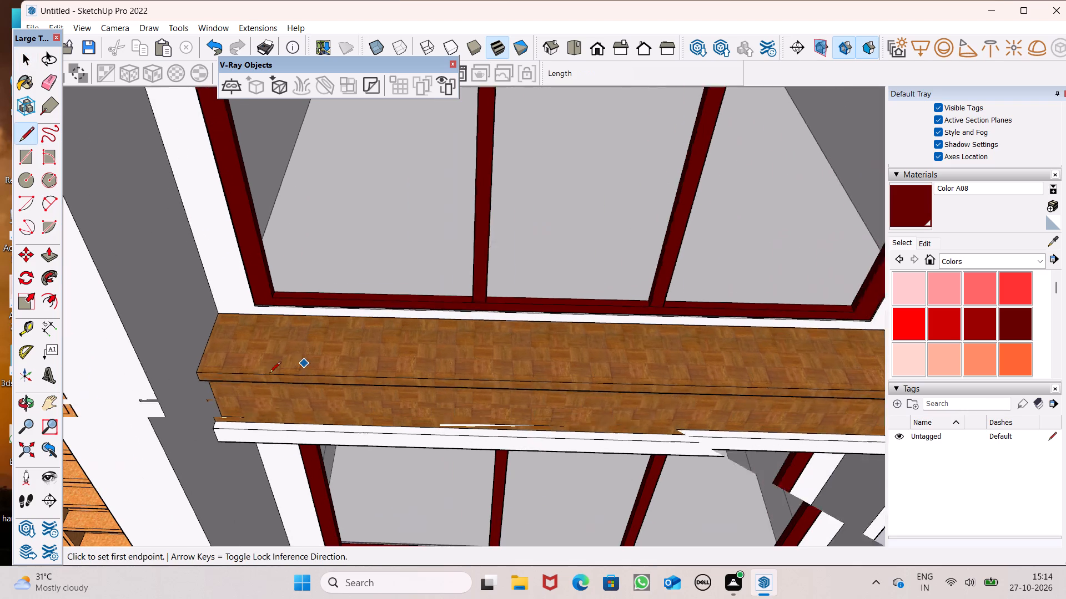
{"action": "scroll", "coordinate": [269, 374], "scroll_direction": "up", "scroll_amount": 1}
{"action": "left_click", "coordinate": [190, 362]}
{"action": "scroll", "coordinate": [395, 344], "scroll_direction": "down", "scroll_amount": 1}
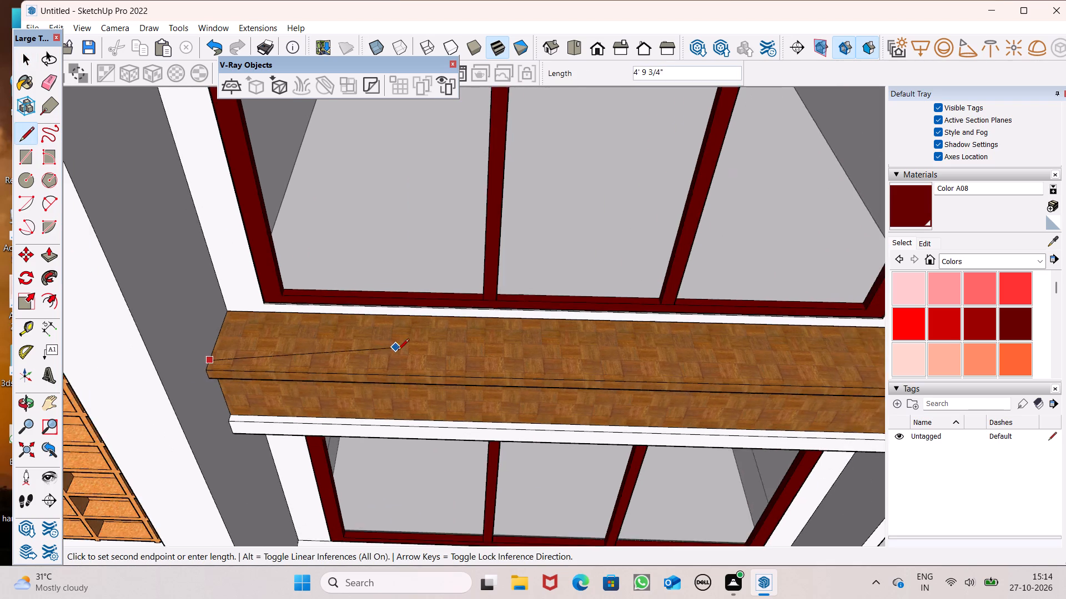
{"action": "scroll", "coordinate": [398, 351], "scroll_direction": "down", "scroll_amount": 2}
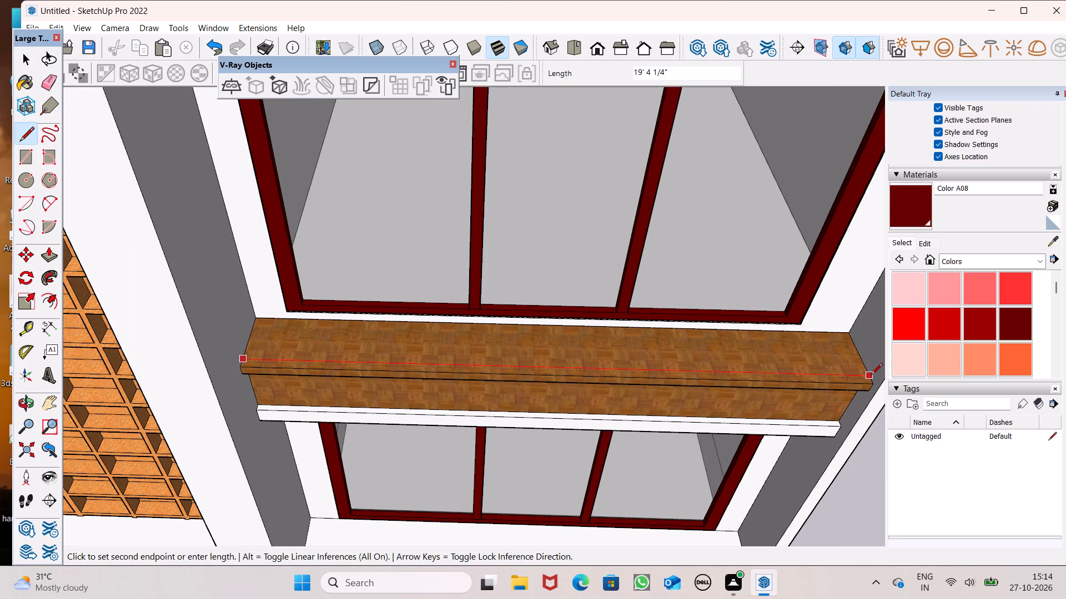
{"action": "left_click", "coordinate": [872, 375]}
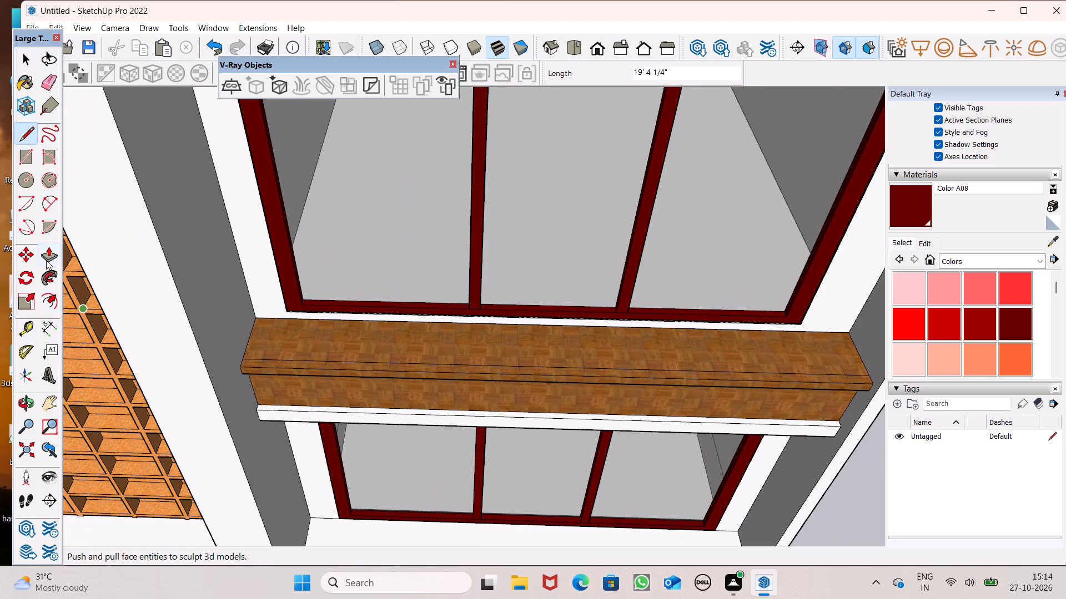
Push/Pull the narrow front strip of the parquet ledge up 3' to form a balcony railing panel.
{"action": "left_click", "coordinate": [51, 255]}
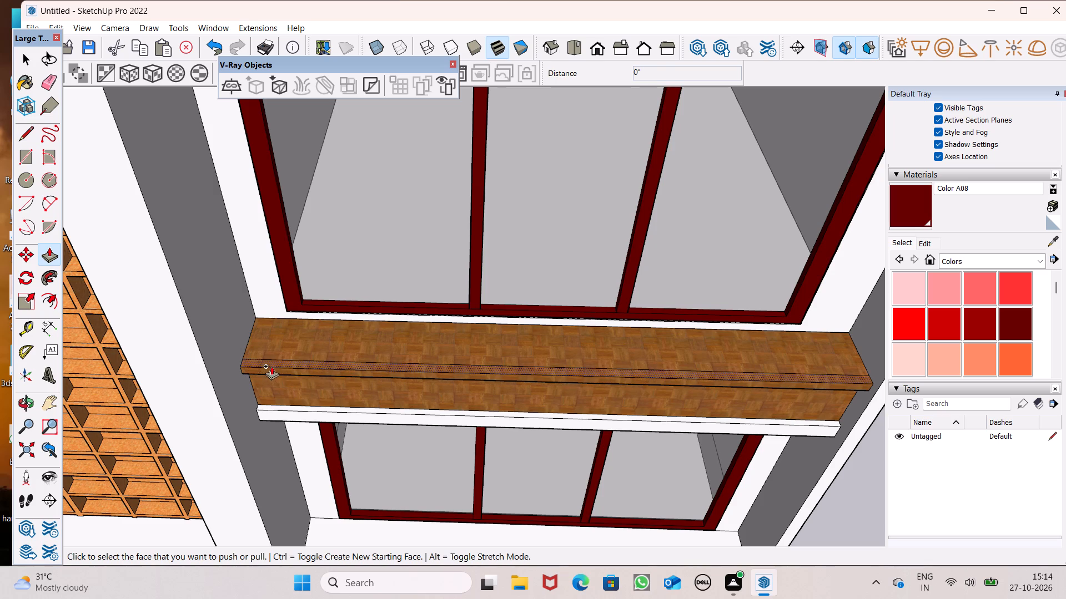
{"action": "left_click_drag", "start_coordinate": [271, 366], "coordinate": [254, 301]}
{"action": "key", "text": "3"}
{"action": "key", "text": "apostrophe"}
{"action": "key", "text": "Return"}
{"action": "key", "text": "space"}
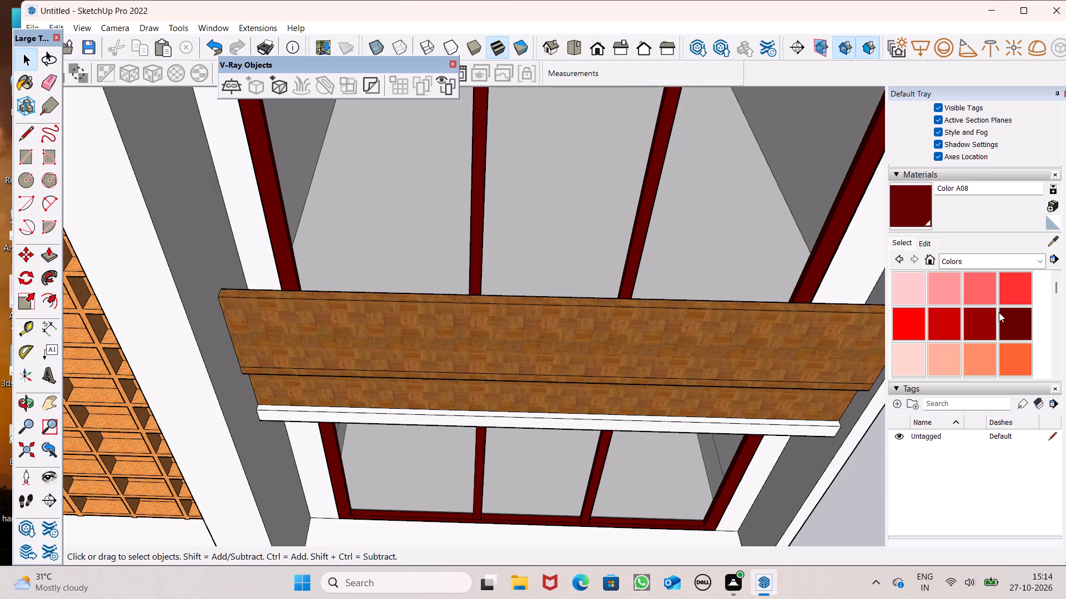
Paint the front face of the railing panel with Translucent Glass Gray from the Glass and Mirrors materials.
{"action": "left_click", "coordinate": [993, 259]}
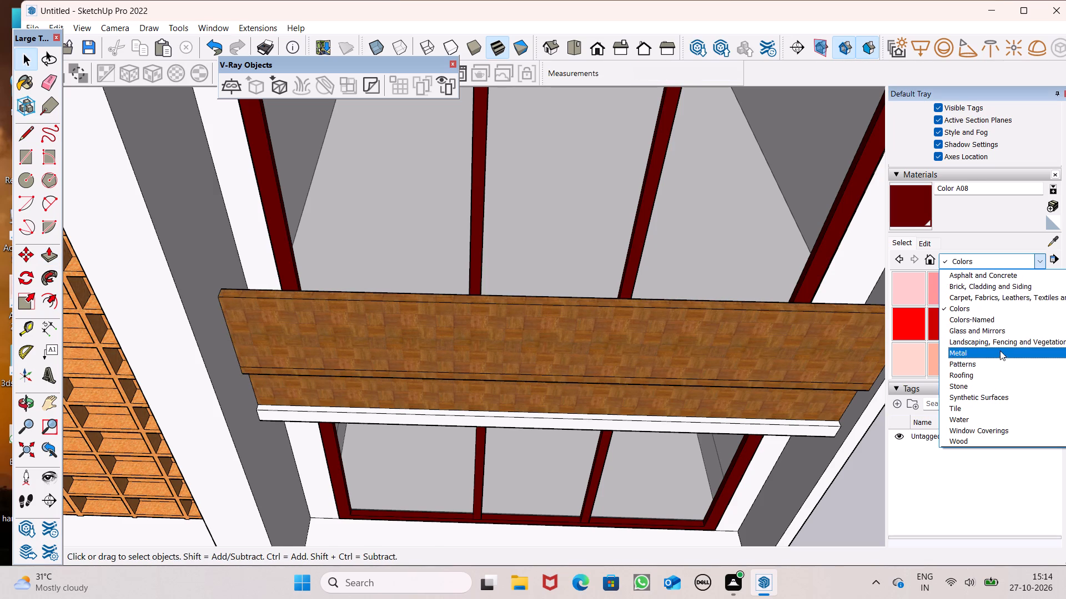
{"action": "left_click", "coordinate": [1000, 334]}
{"action": "left_click", "coordinate": [1005, 328]}
{"action": "left_click", "coordinate": [682, 362]}
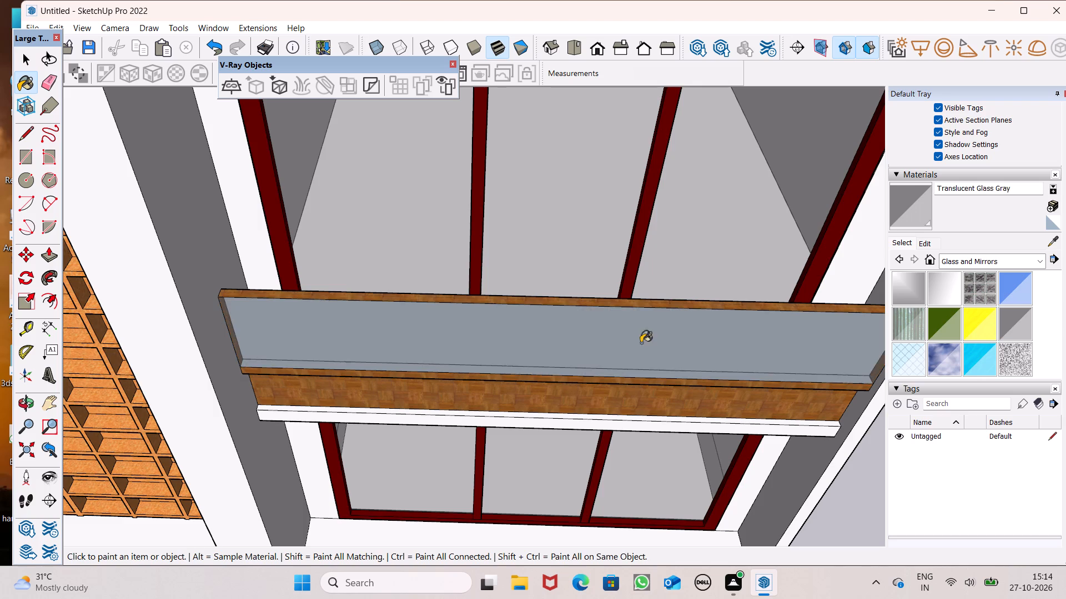
Paint the railing panel's face toward the window with Translucent Glass Gray.
{"action": "middle_click_drag", "start_coordinate": [475, 337], "coordinate": [668, 424]}
{"action": "scroll", "coordinate": [454, 388], "scroll_direction": "up", "scroll_amount": 8}
{"action": "middle_click_drag", "start_coordinate": [481, 429], "coordinate": [542, 439]}
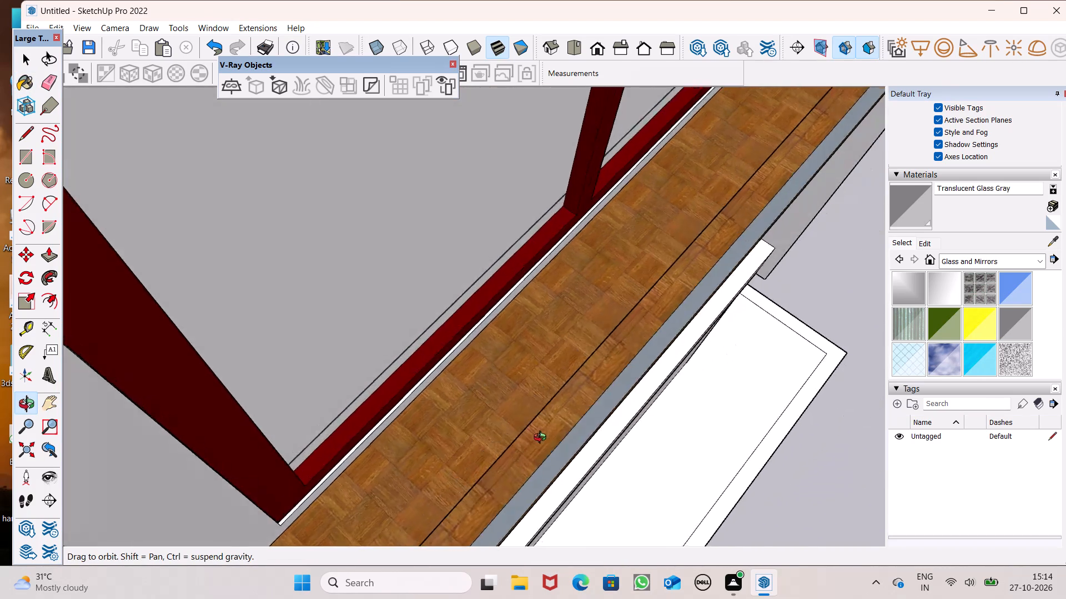
{"action": "middle_click_drag", "start_coordinate": [542, 439], "coordinate": [476, 370]}
{"action": "scroll", "coordinate": [476, 370], "scroll_direction": "up", "scroll_amount": 8}
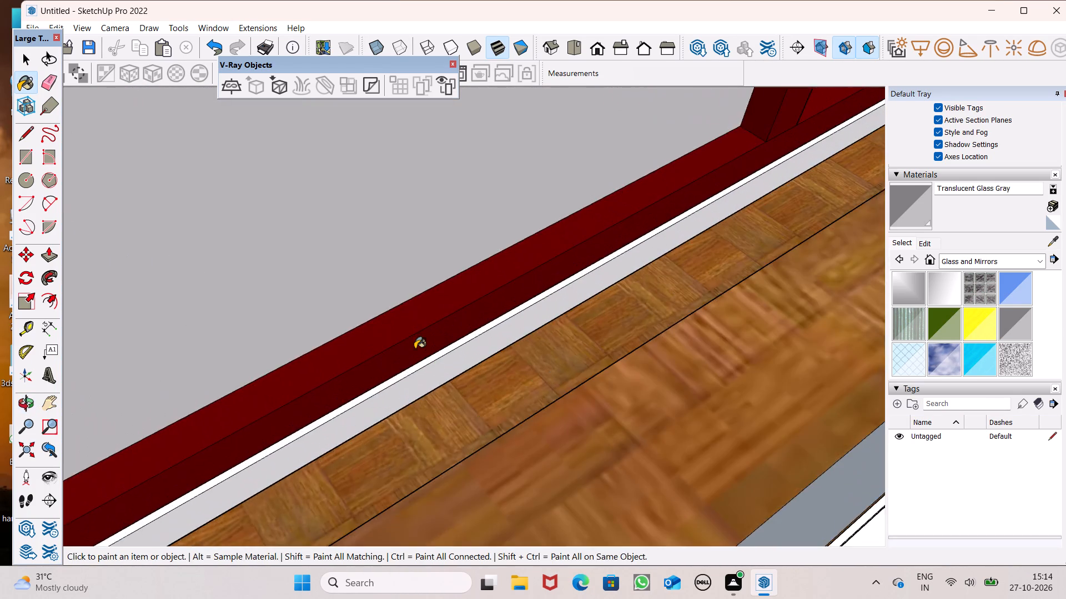
{"action": "middle_click_drag", "start_coordinate": [487, 419], "coordinate": [635, 439]}
{"action": "left_click_drag", "start_coordinate": [852, 468], "coordinate": [844, 468]}
{"action": "scroll", "coordinate": [604, 433], "scroll_direction": "down", "scroll_amount": 5}
{"action": "middle_click_drag", "start_coordinate": [604, 445], "coordinate": [410, 338]}
{"action": "scroll", "coordinate": [460, 375], "scroll_direction": "down", "scroll_amount": 3}
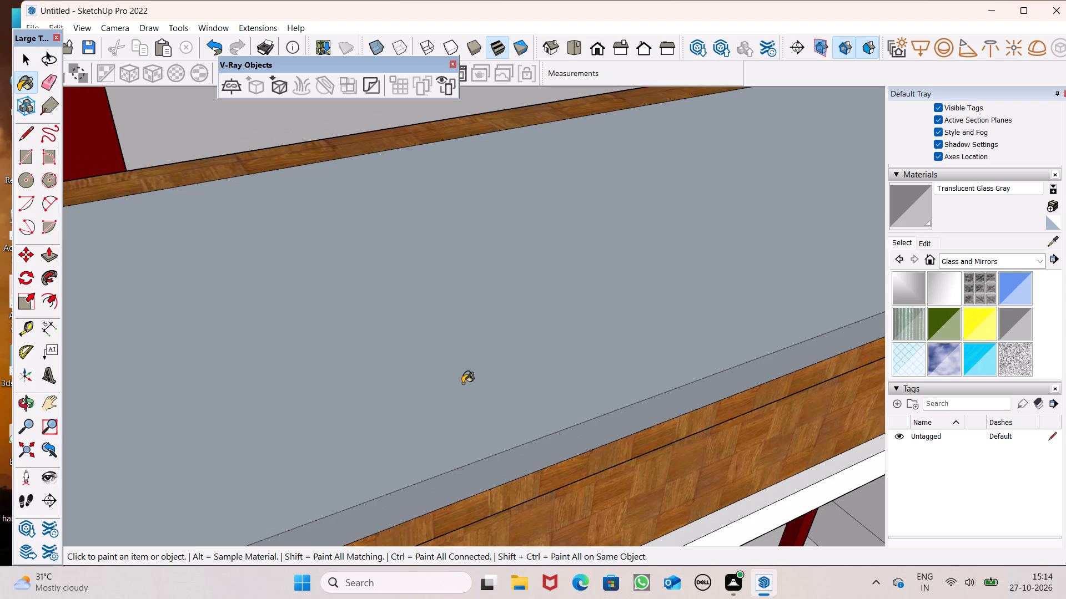
{"action": "middle_click_drag", "start_coordinate": [458, 358], "coordinate": [338, 276]}
{"action": "scroll", "coordinate": [480, 321], "scroll_direction": "down", "scroll_amount": 14}
{"action": "middle_click_drag", "start_coordinate": [484, 331], "coordinate": [209, 513]}
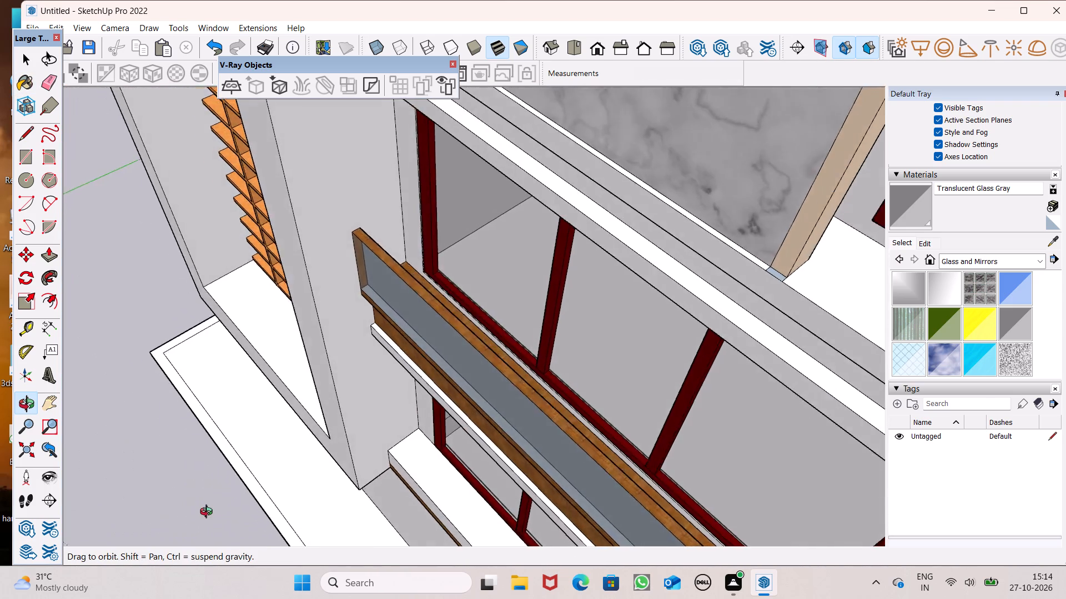
{"action": "middle_click_drag", "start_coordinate": [209, 513], "coordinate": [209, 507]}
{"action": "scroll", "coordinate": [472, 393], "scroll_direction": "up", "scroll_amount": 8}
{"action": "middle_click_drag", "start_coordinate": [532, 364], "coordinate": [373, 329]}
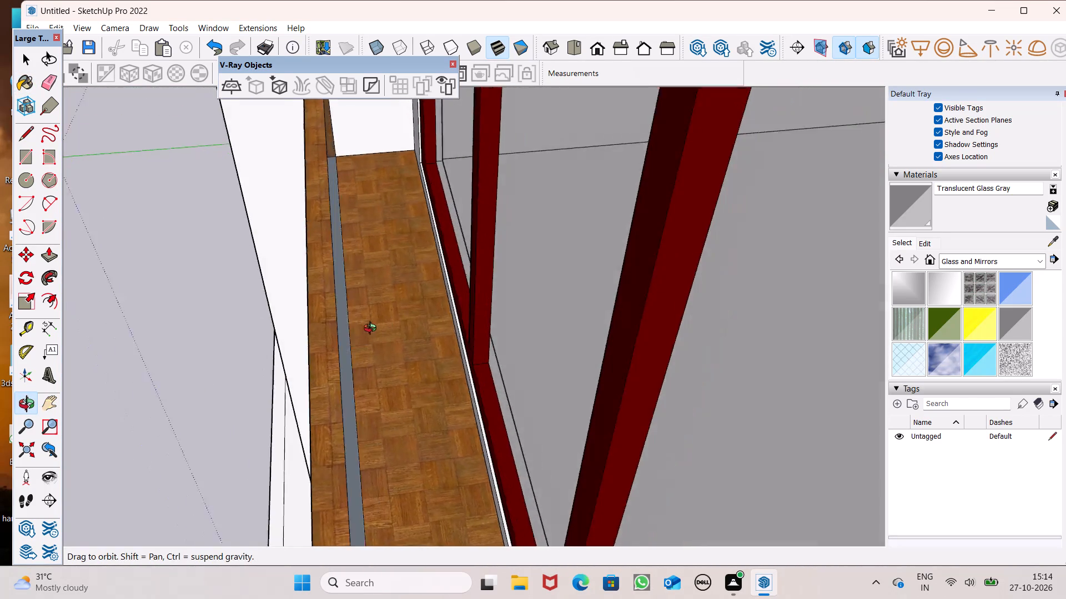
{"action": "middle_click_drag", "start_coordinate": [373, 329], "coordinate": [333, 290]}
{"action": "left_click", "coordinate": [299, 308]}
From inside the railing panel's thickness, paint the inner sides of both long faces with Translucent Glass Gray.
{"action": "scroll", "coordinate": [247, 321], "scroll_direction": "up", "scroll_amount": 7}
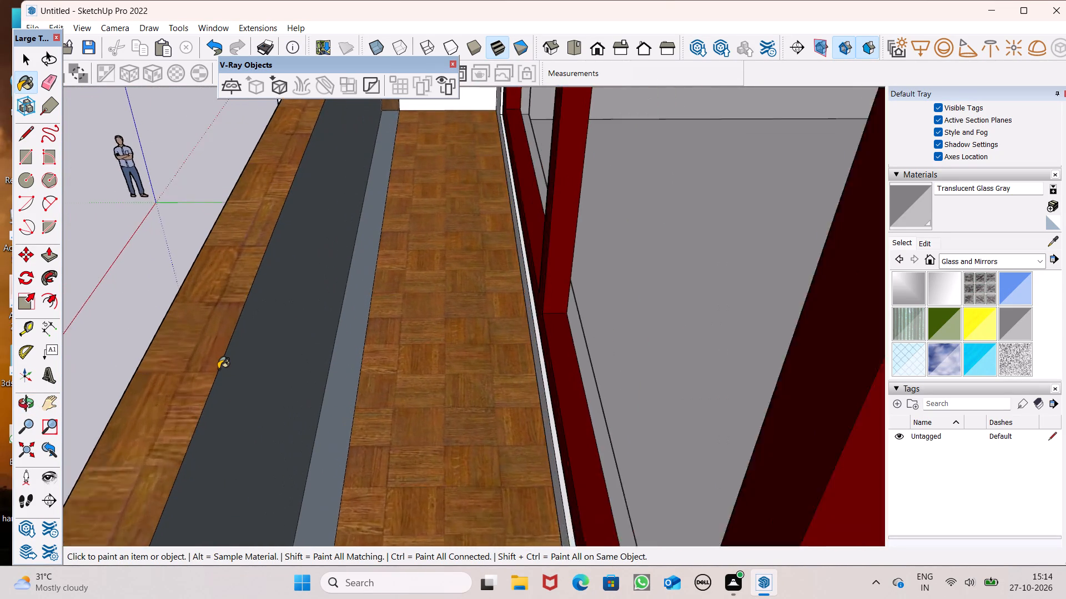
{"action": "scroll", "coordinate": [218, 369], "scroll_direction": "up", "scroll_amount": 19}
{"action": "scroll", "coordinate": [243, 409], "scroll_direction": "up", "scroll_amount": 15}
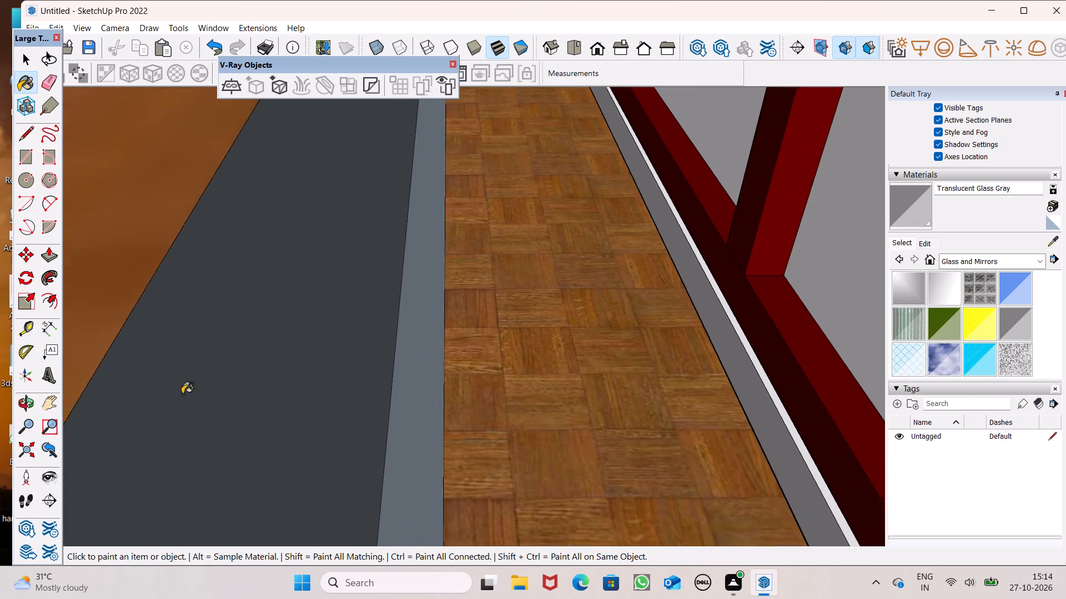
{"action": "scroll", "coordinate": [182, 394], "scroll_direction": "up", "scroll_amount": 2}
{"action": "scroll", "coordinate": [115, 374], "scroll_direction": "up", "scroll_amount": 15}
{"action": "scroll", "coordinate": [277, 388], "scroll_direction": "up", "scroll_amount": 9}
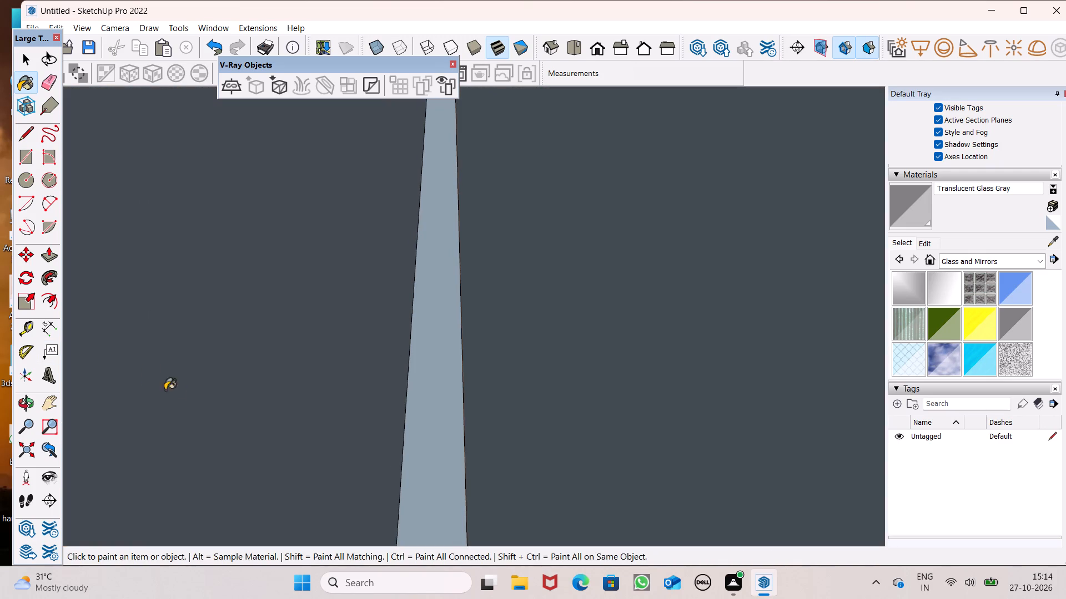
{"action": "left_click", "coordinate": [572, 352]}
{"action": "left_click", "coordinate": [318, 327]}
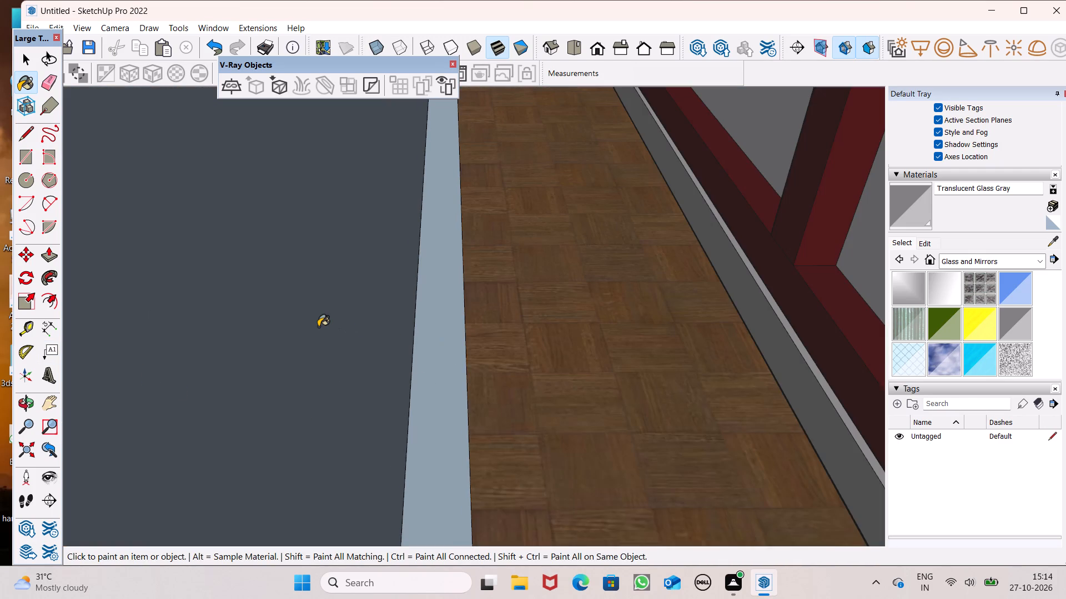
{"action": "scroll", "coordinate": [318, 327], "scroll_direction": "down", "scroll_amount": 2}
{"action": "middle_click_drag", "start_coordinate": [346, 336], "coordinate": [606, 275]}
{"action": "key", "text": "space"}
Paint the narrow top face of the glass railing with Metal Silver from the Metal materials.
{"action": "scroll", "coordinate": [532, 261], "scroll_direction": "down", "scroll_amount": 8}
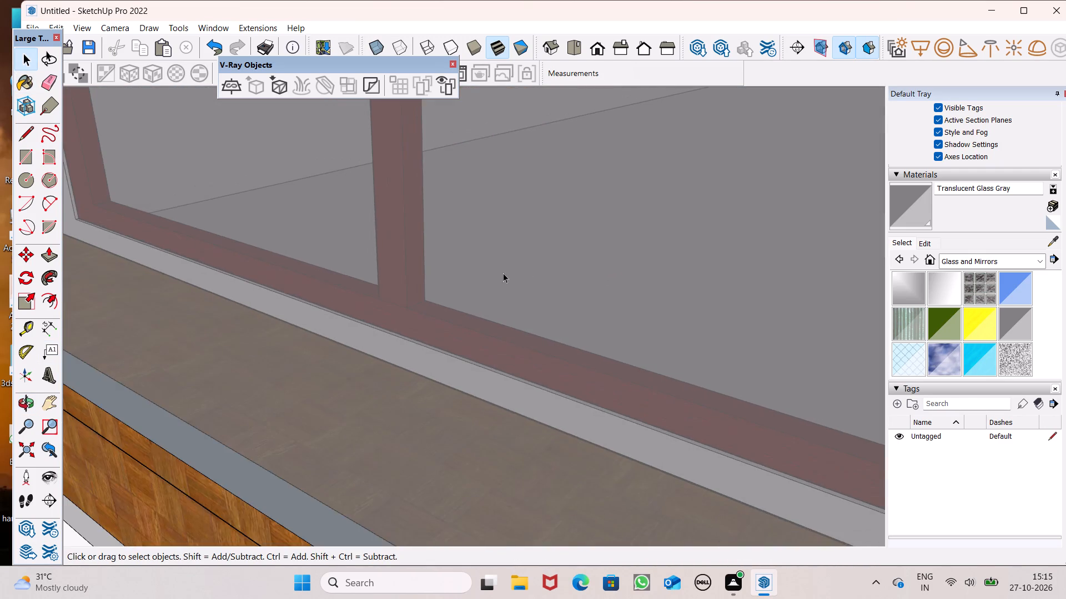
{"action": "scroll", "coordinate": [503, 273], "scroll_direction": "down", "scroll_amount": 20}
{"action": "scroll", "coordinate": [503, 273], "scroll_direction": "down", "scroll_amount": 6}
{"action": "middle_click_drag", "start_coordinate": [481, 322], "coordinate": [655, 367]}
{"action": "scroll", "coordinate": [653, 367], "scroll_direction": "up", "scroll_amount": 1}
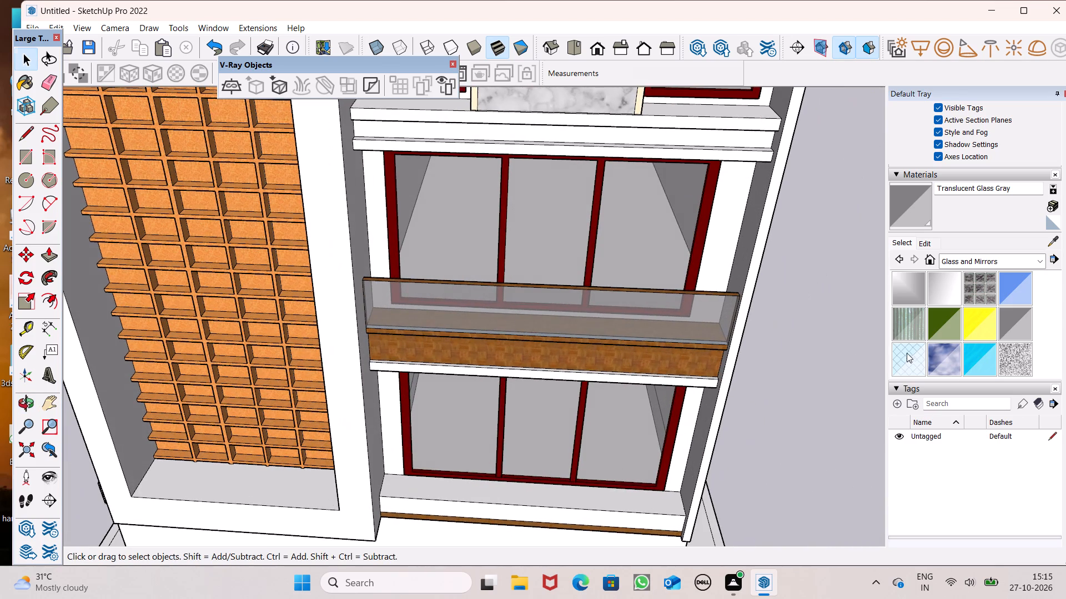
{"action": "left_click", "coordinate": [977, 253]}
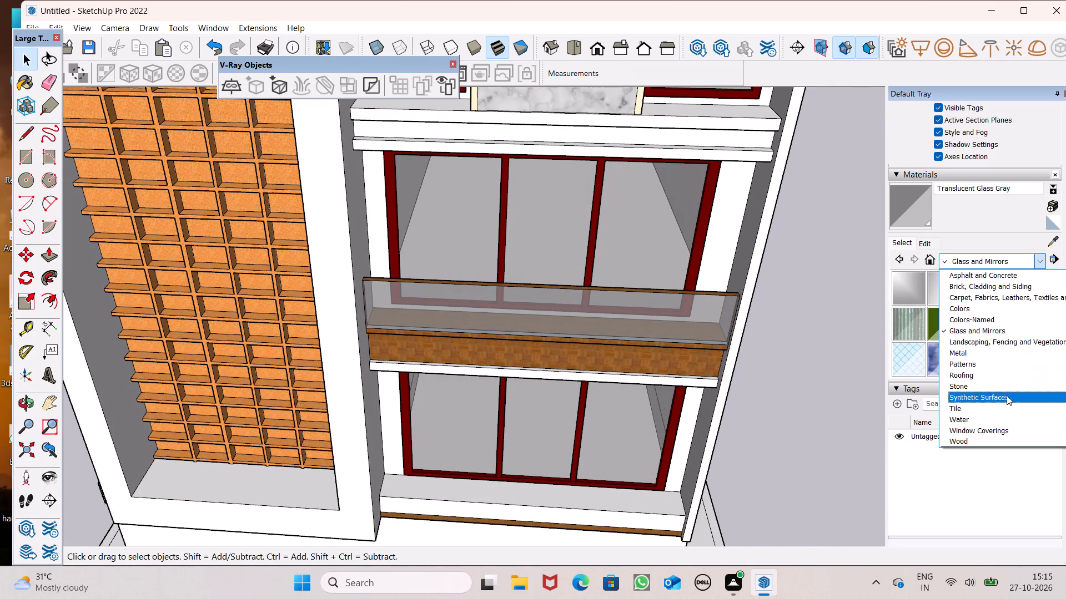
{"action": "scroll", "coordinate": [434, 269], "scroll_direction": "up", "scroll_amount": 7}
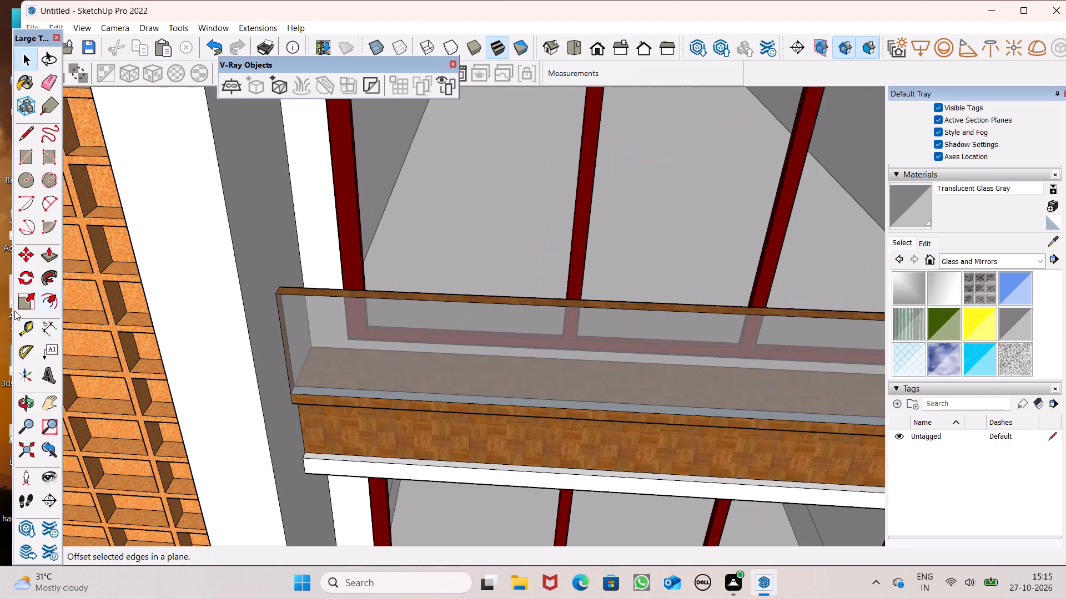
{"action": "left_click", "coordinate": [971, 262]}
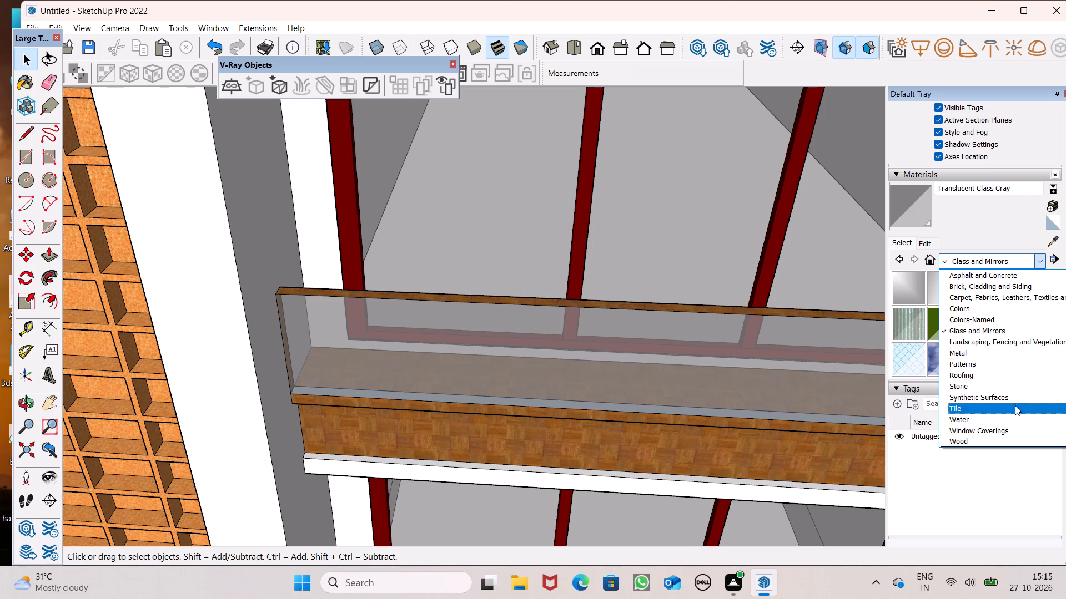
{"action": "left_click", "coordinate": [1019, 353]}
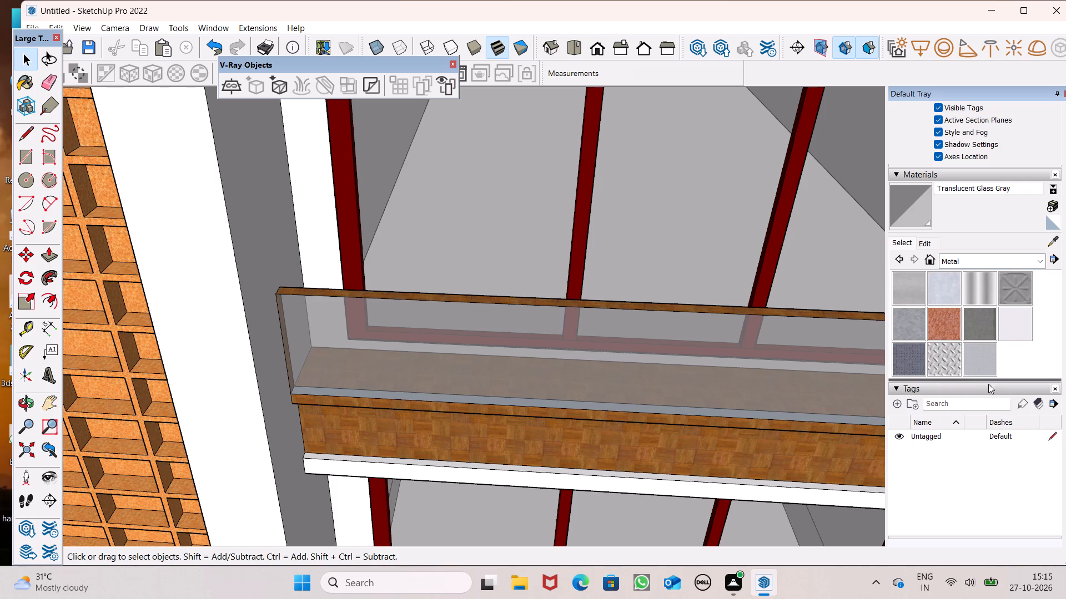
{"action": "left_click", "coordinate": [1013, 325]}
{"action": "scroll", "coordinate": [406, 243], "scroll_direction": "up", "scroll_amount": 2}
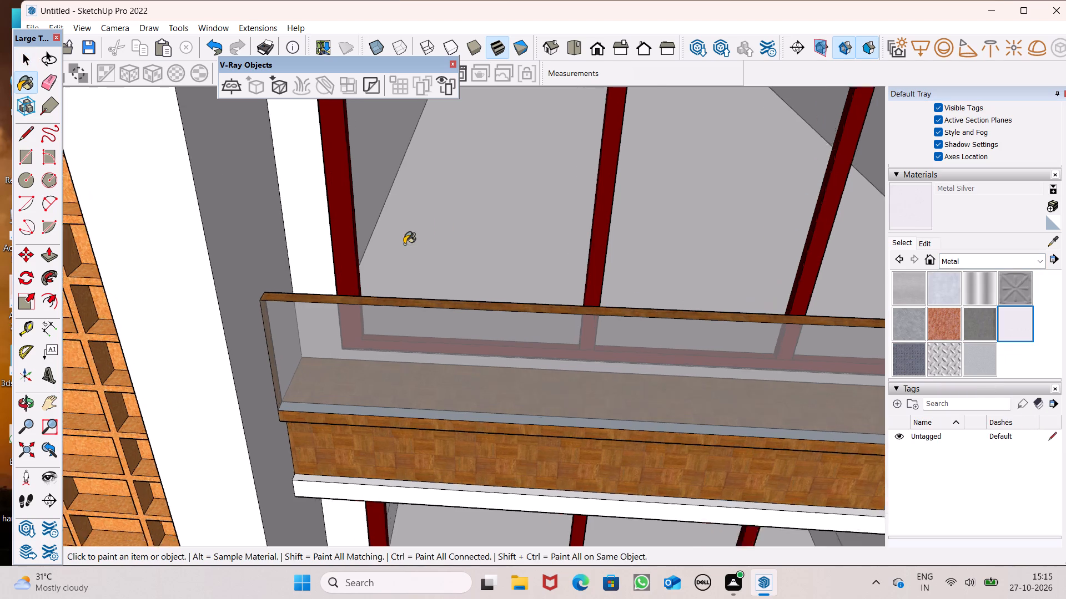
{"action": "scroll", "coordinate": [404, 244], "scroll_direction": "up", "scroll_amount": 6}
{"action": "left_click", "coordinate": [321, 386]}
Push/Pull the silver top face of the glass railing up about 2 3/8" to form a handrail.
{"action": "scroll", "coordinate": [323, 336], "scroll_direction": "down", "scroll_amount": 5}
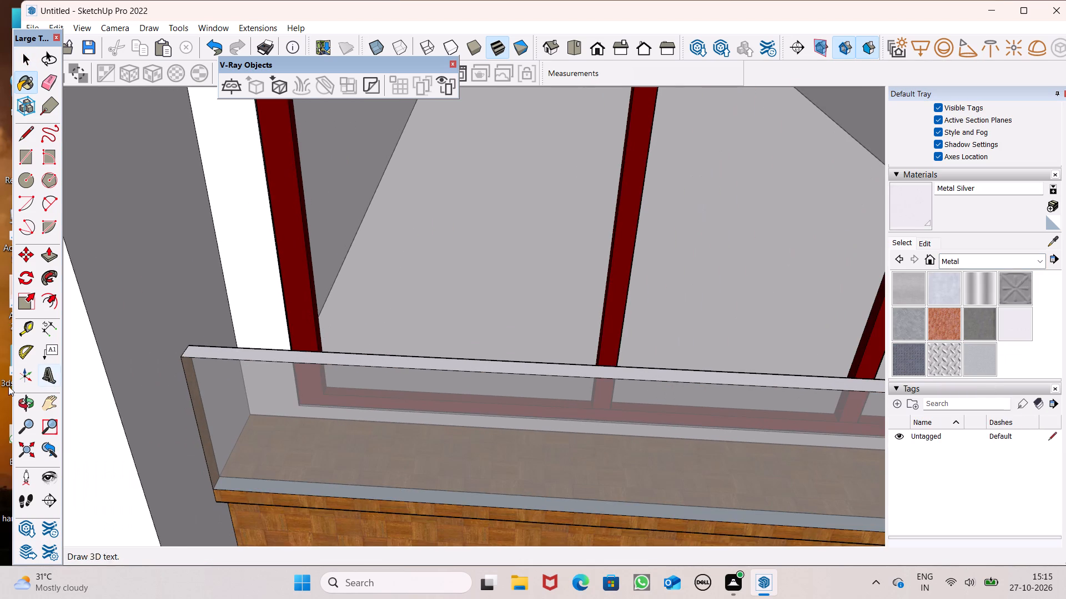
{"action": "left_click", "coordinate": [53, 252]}
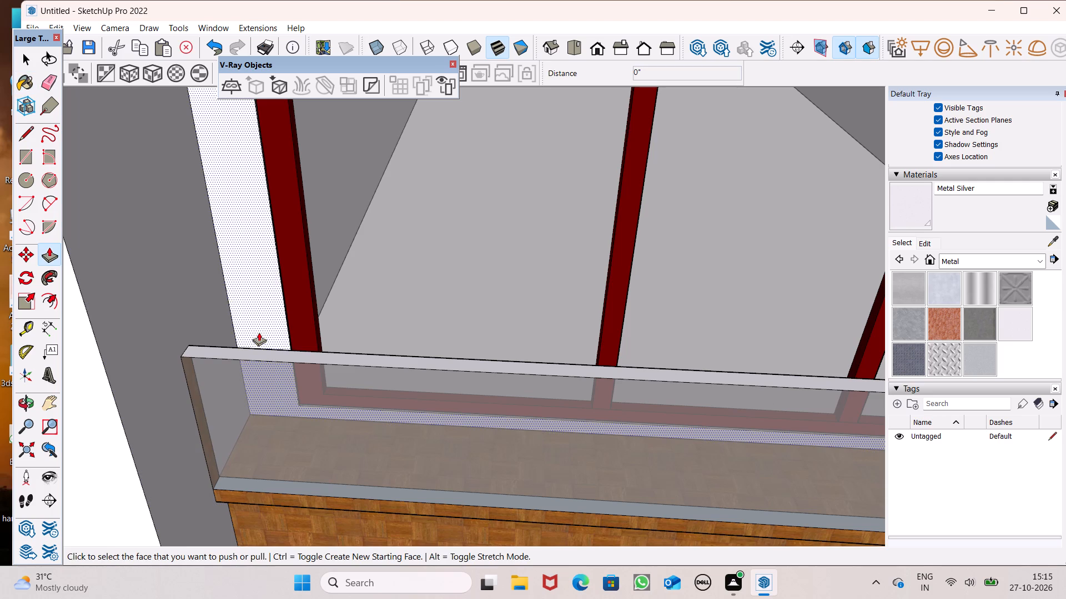
{"action": "left_click_drag", "start_coordinate": [258, 353], "coordinate": [260, 342]}
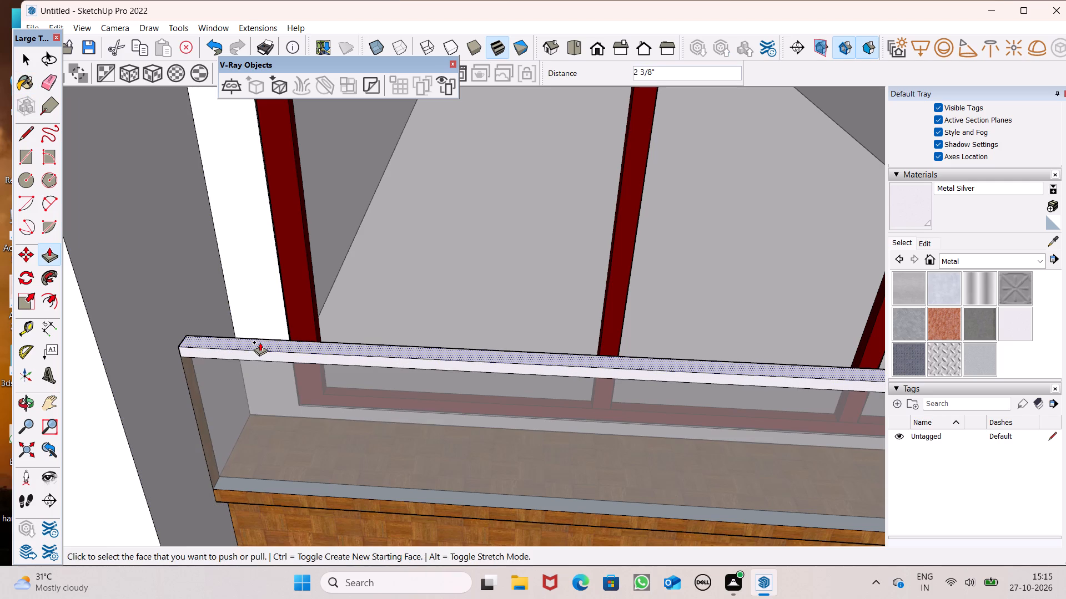
{"action": "key", "text": "space"}
Examine the glass railing and its silver handrail up close and against the whole building from several angles.
{"action": "scroll", "coordinate": [290, 311], "scroll_direction": "down", "scroll_amount": 7}
{"action": "middle_click_drag", "start_coordinate": [338, 385], "coordinate": [400, 371]}
{"action": "scroll", "coordinate": [263, 382], "scroll_direction": "down", "scroll_amount": 4}
{"action": "scroll", "coordinate": [487, 309], "scroll_direction": "up", "scroll_amount": 4}
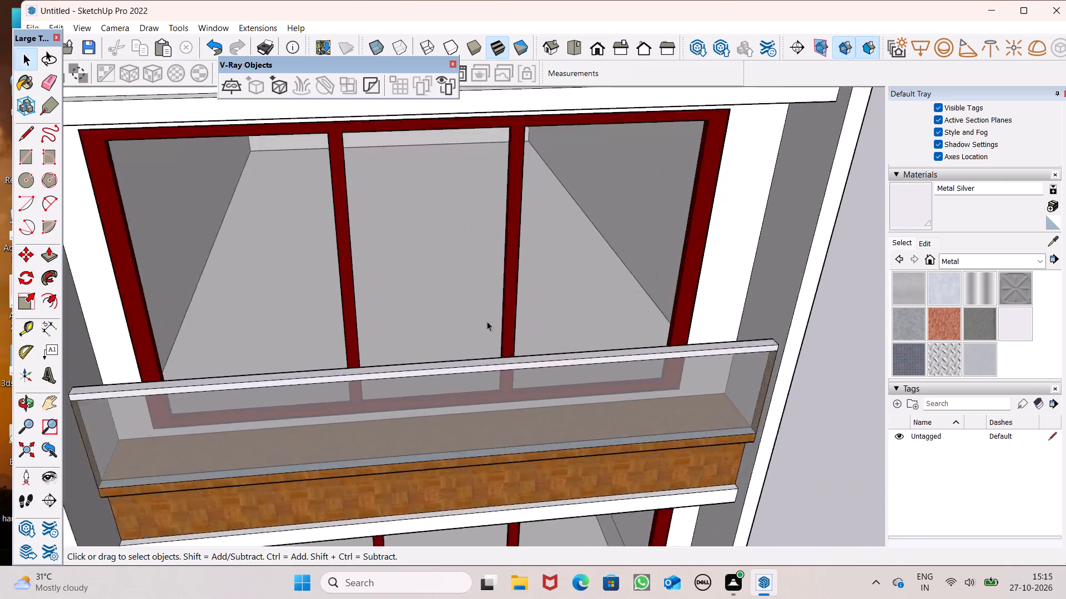
{"action": "scroll", "coordinate": [487, 321], "scroll_direction": "up", "scroll_amount": 4}
{"action": "scroll", "coordinate": [475, 321], "scroll_direction": "down", "scroll_amount": 6}
{"action": "scroll", "coordinate": [448, 338], "scroll_direction": "up", "scroll_amount": 1}
{"action": "scroll", "coordinate": [448, 338], "scroll_direction": "down", "scroll_amount": 8}
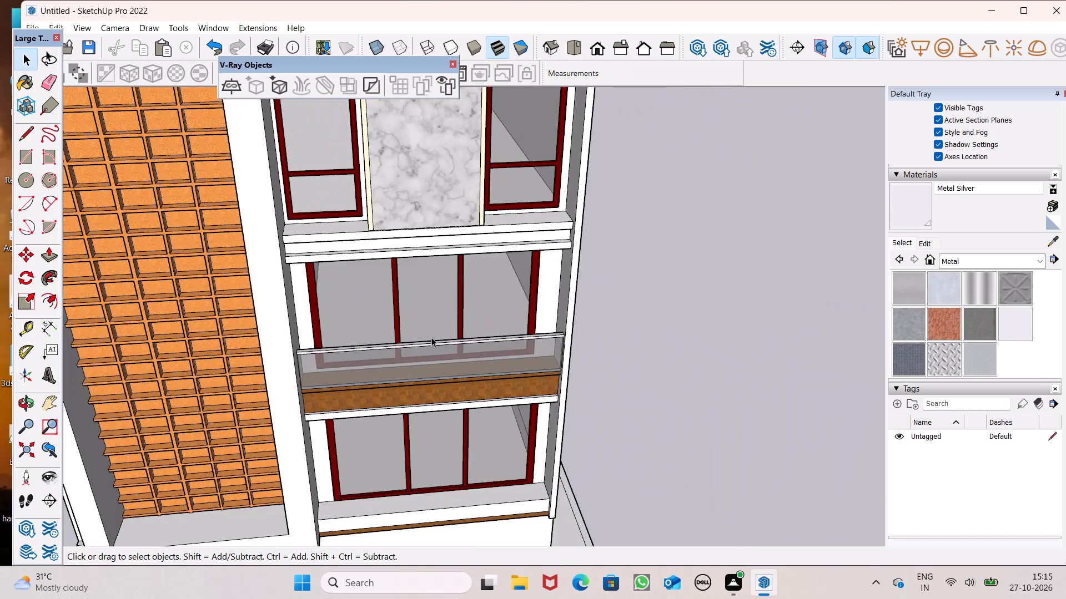
{"action": "middle_click_drag", "start_coordinate": [431, 337], "coordinate": [350, 250]}
{"action": "scroll", "coordinate": [395, 258], "scroll_direction": "down", "scroll_amount": 6}
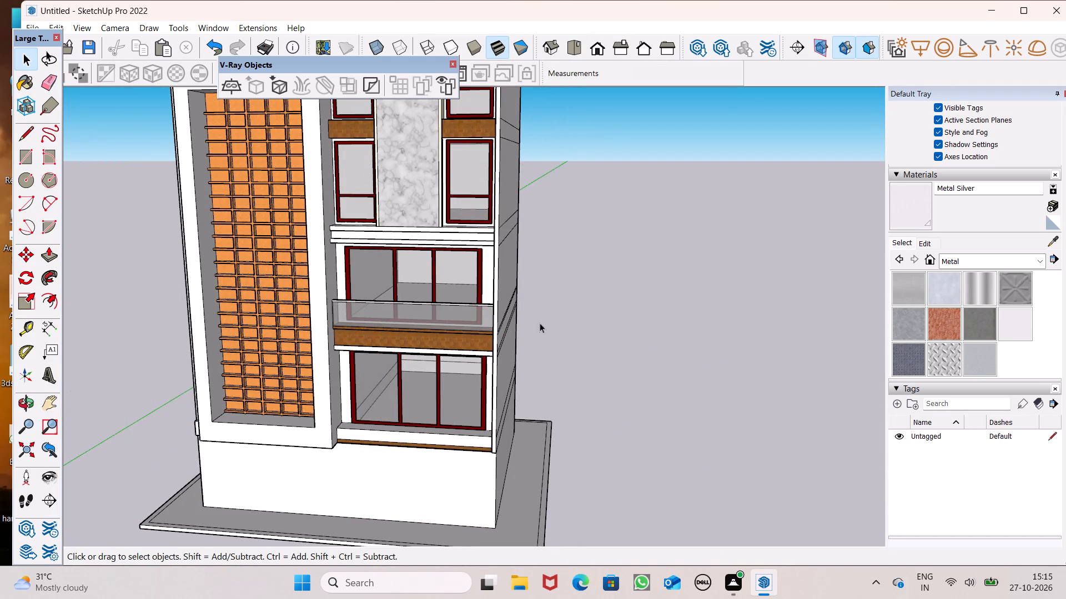
{"action": "scroll", "coordinate": [537, 333], "scroll_direction": "down", "scroll_amount": 4}
{"action": "middle_click_drag", "start_coordinate": [546, 369], "coordinate": [585, 318]}
{"action": "scroll", "coordinate": [585, 318], "scroll_direction": "down", "scroll_amount": 7}
{"action": "middle_click_drag", "start_coordinate": [550, 400], "coordinate": [541, 485]}
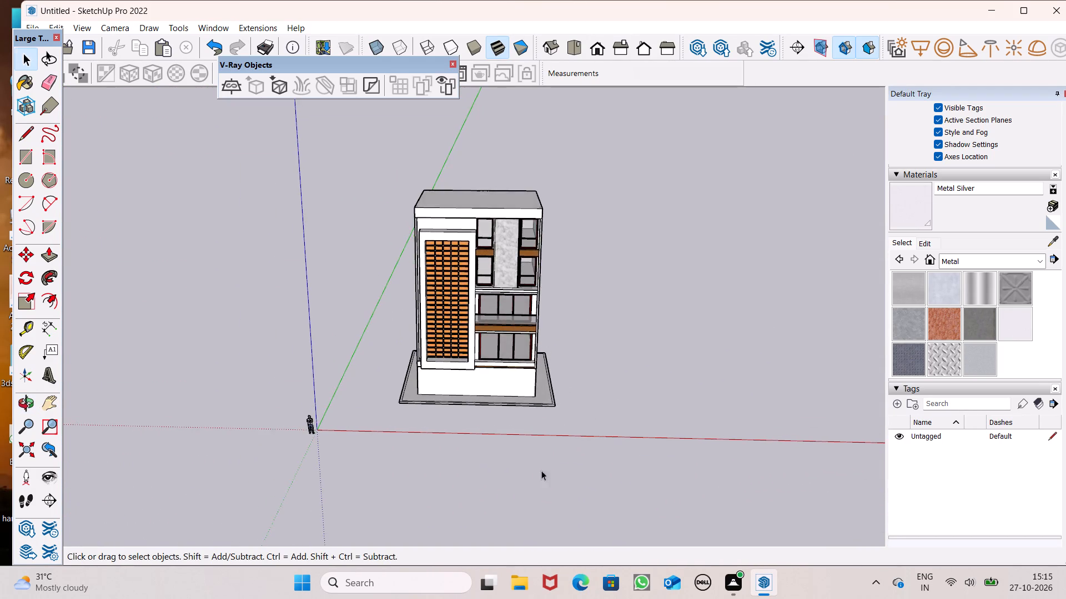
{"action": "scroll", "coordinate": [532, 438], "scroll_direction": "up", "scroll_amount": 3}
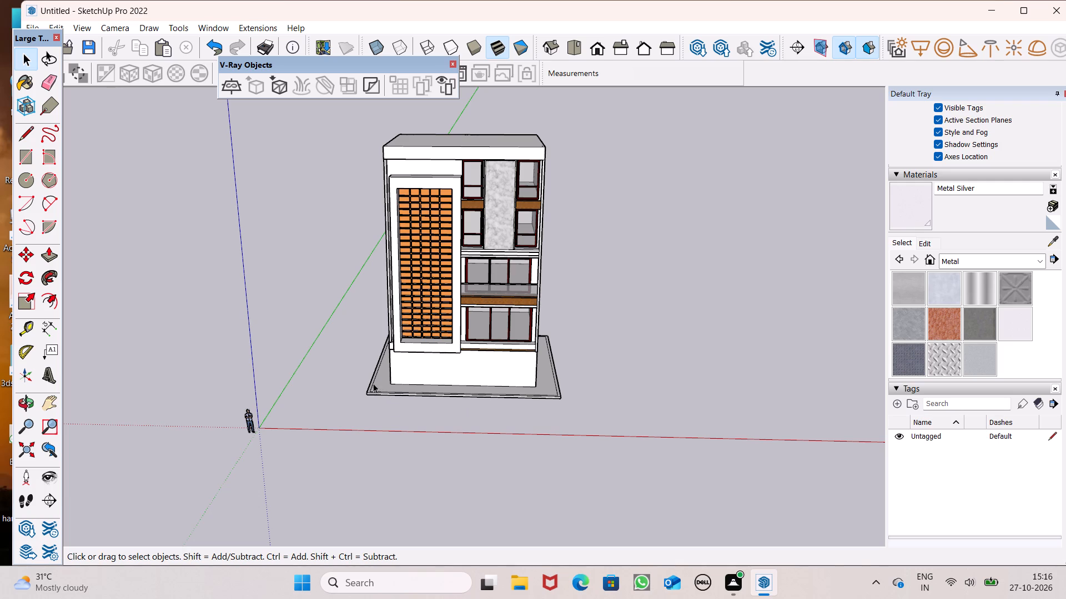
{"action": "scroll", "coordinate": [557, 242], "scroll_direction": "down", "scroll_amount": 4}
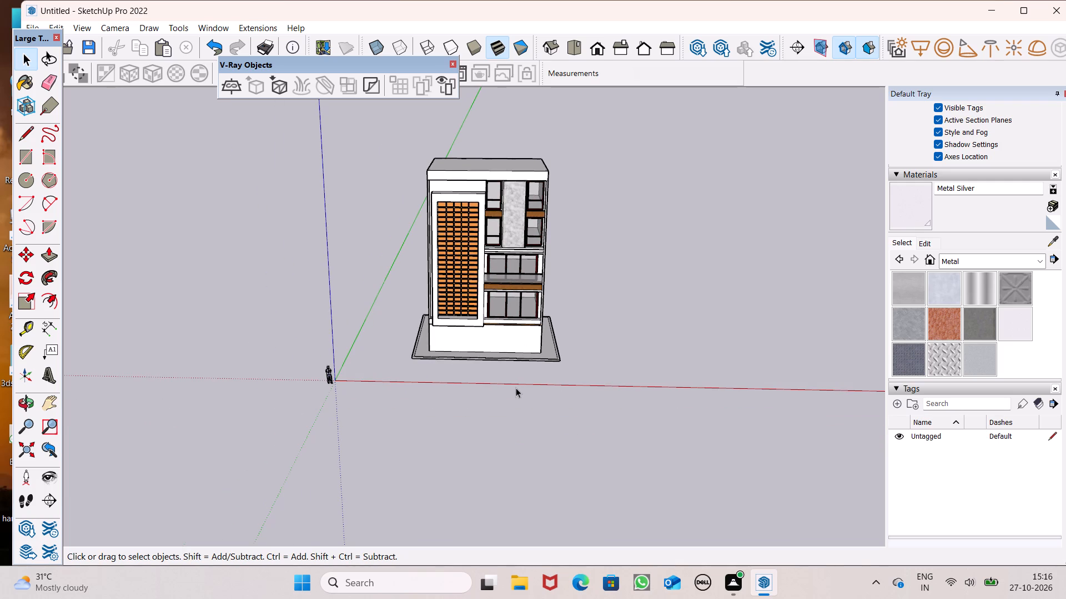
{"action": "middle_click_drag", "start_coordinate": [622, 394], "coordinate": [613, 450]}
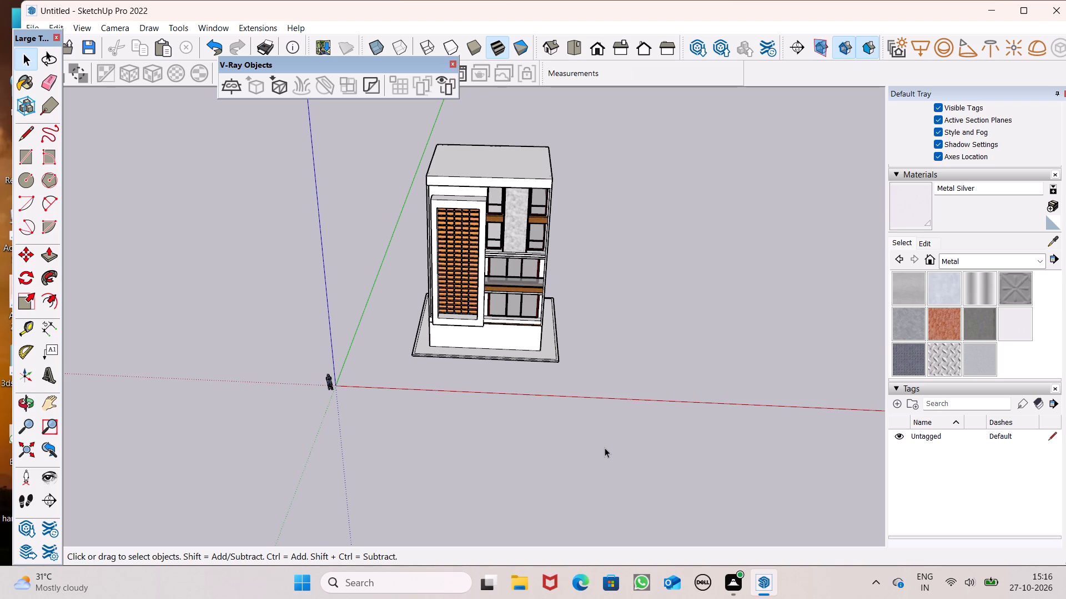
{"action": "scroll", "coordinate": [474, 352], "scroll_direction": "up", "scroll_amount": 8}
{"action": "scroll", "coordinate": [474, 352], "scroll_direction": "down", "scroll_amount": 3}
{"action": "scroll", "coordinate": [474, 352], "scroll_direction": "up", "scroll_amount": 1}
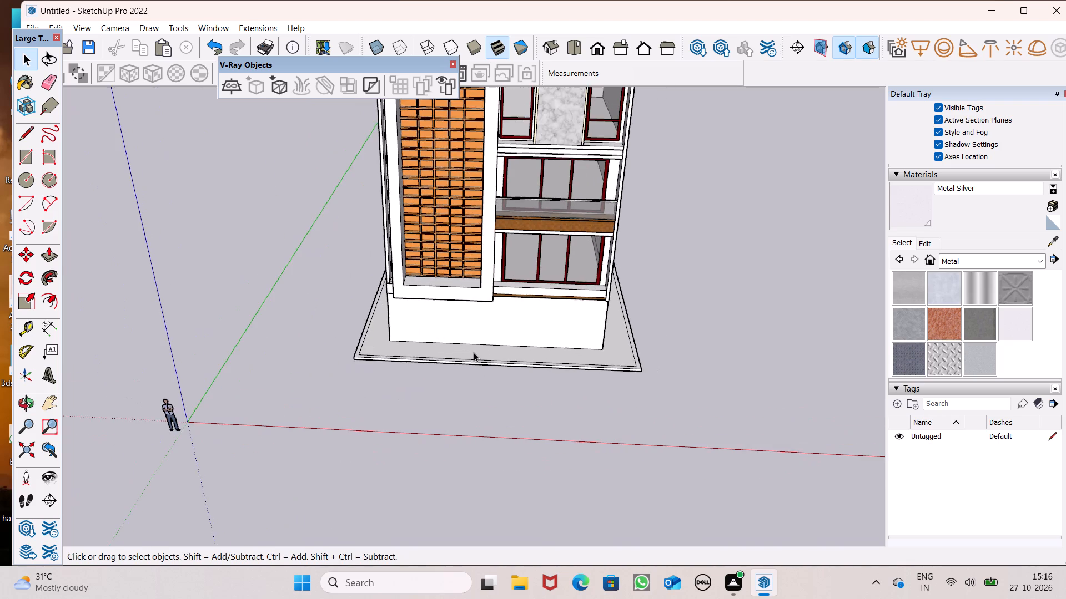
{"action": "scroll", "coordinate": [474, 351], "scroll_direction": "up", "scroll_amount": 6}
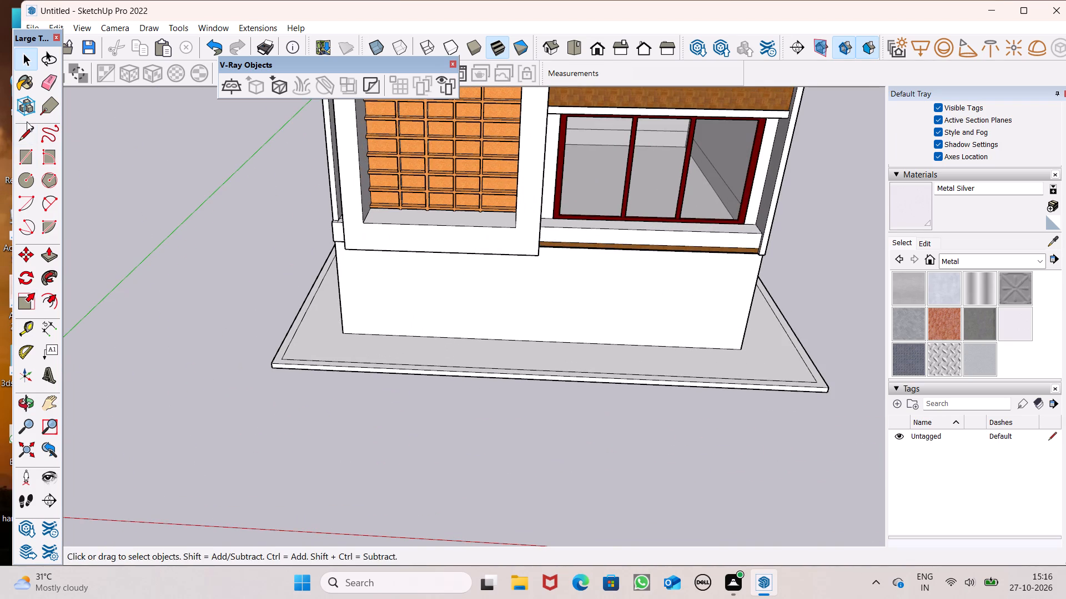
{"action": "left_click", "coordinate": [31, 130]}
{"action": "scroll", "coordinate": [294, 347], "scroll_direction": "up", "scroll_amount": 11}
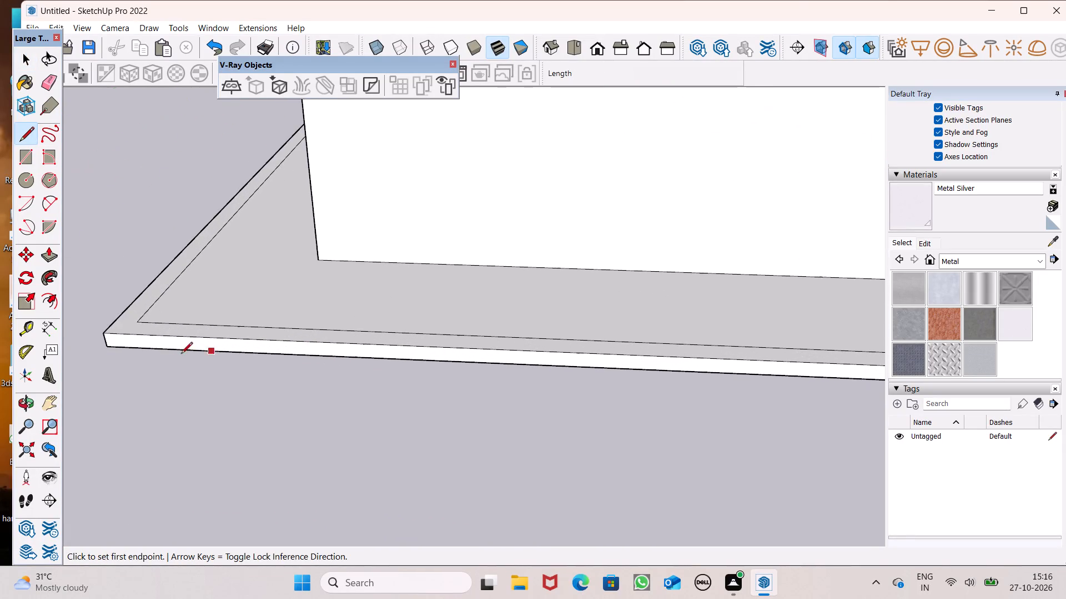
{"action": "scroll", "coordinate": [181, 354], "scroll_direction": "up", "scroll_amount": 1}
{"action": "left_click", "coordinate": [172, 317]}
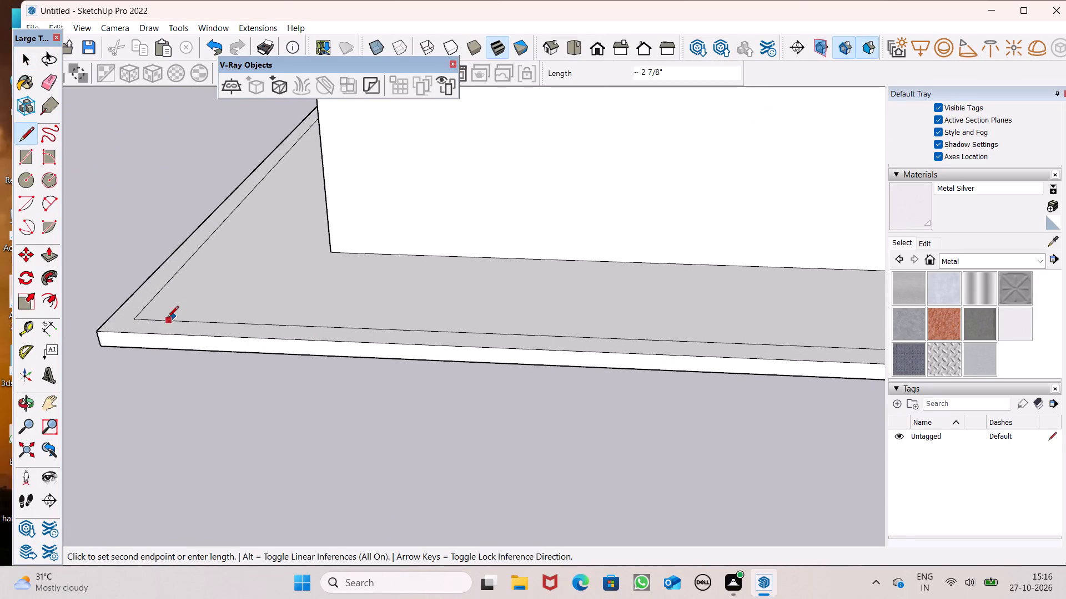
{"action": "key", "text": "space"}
Draw a 9" line across the front border strip of the building's base, near its left corner.
{"action": "scroll", "coordinate": [175, 322], "scroll_direction": "down", "scroll_amount": 4}
{"action": "middle_click_drag", "start_coordinate": [212, 346], "coordinate": [213, 383]}
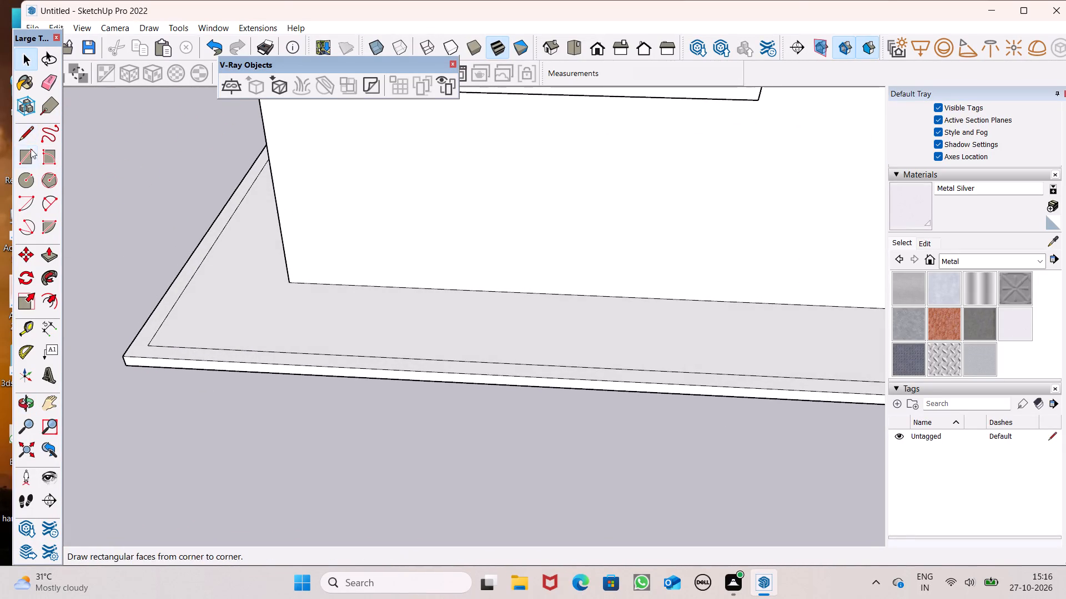
{"action": "left_click", "coordinate": [31, 139]}
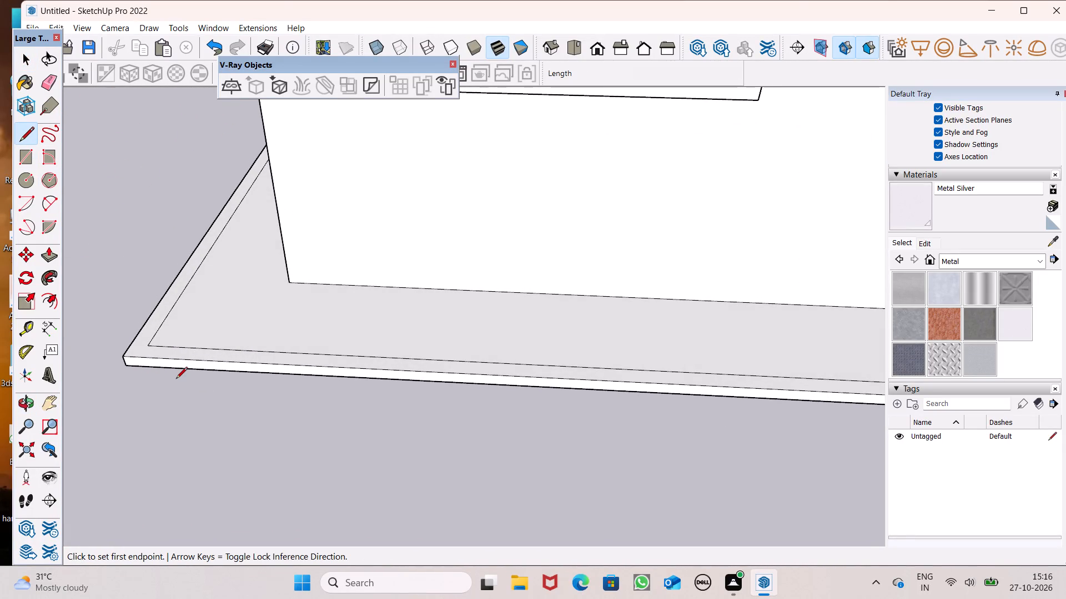
{"action": "scroll", "coordinate": [176, 379], "scroll_direction": "up", "scroll_amount": 6}
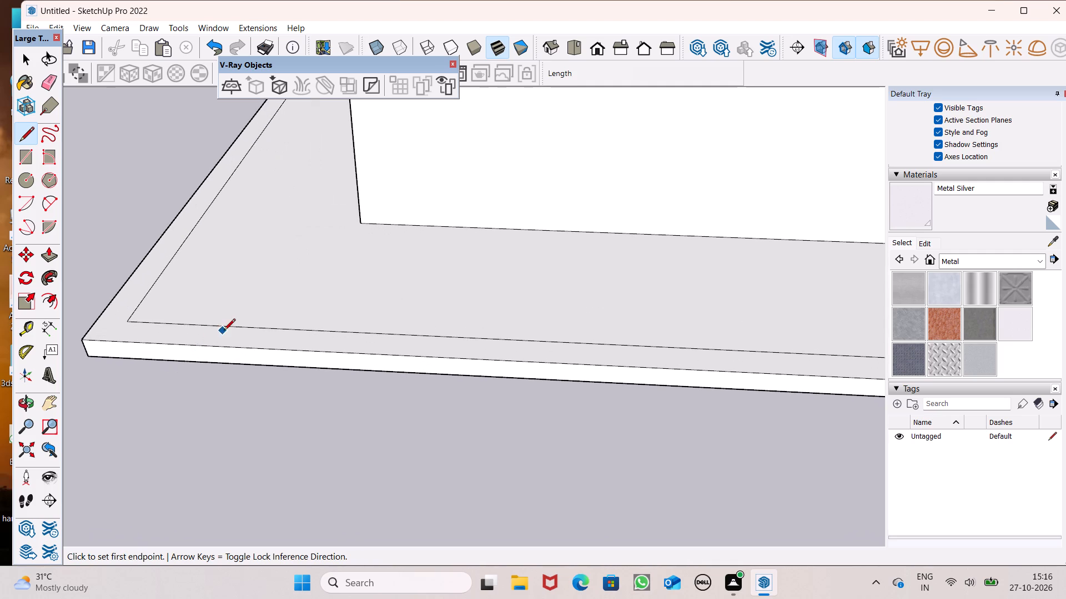
{"action": "left_click", "coordinate": [225, 328]}
{"action": "left_click", "coordinate": [213, 352]}
Draw a second line across the front border strip of the base, just past its middle, marking the far end of the entrance opening.
{"action": "scroll", "coordinate": [157, 297], "scroll_direction": "down", "scroll_amount": 7}
{"action": "scroll", "coordinate": [155, 356], "scroll_direction": "down", "scroll_amount": 5}
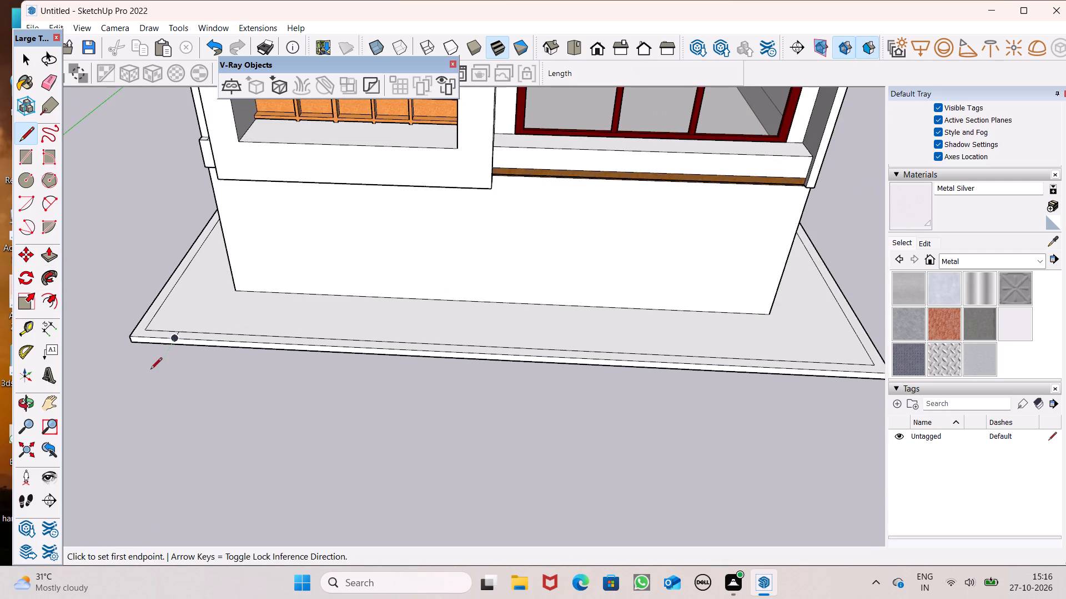
{"action": "scroll", "coordinate": [314, 444], "scroll_direction": "down", "scroll_amount": 2}
{"action": "scroll", "coordinate": [496, 371], "scroll_direction": "up", "scroll_amount": 5}
{"action": "left_click", "coordinate": [539, 355]}
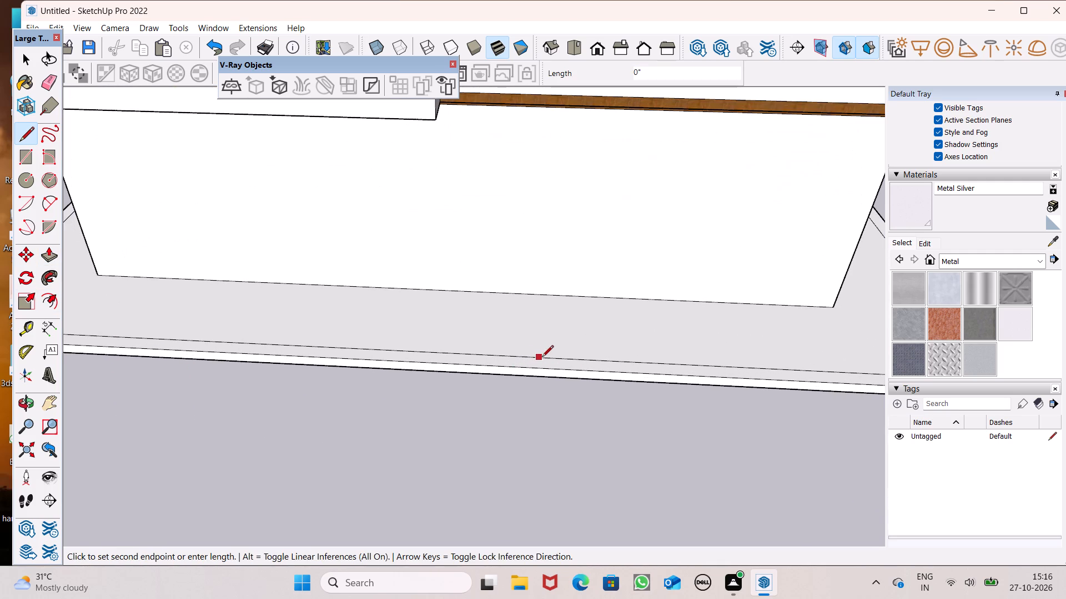
{"action": "left_click", "coordinate": [542, 367]}
{"action": "scroll", "coordinate": [559, 349], "scroll_direction": "down", "scroll_amount": 5}
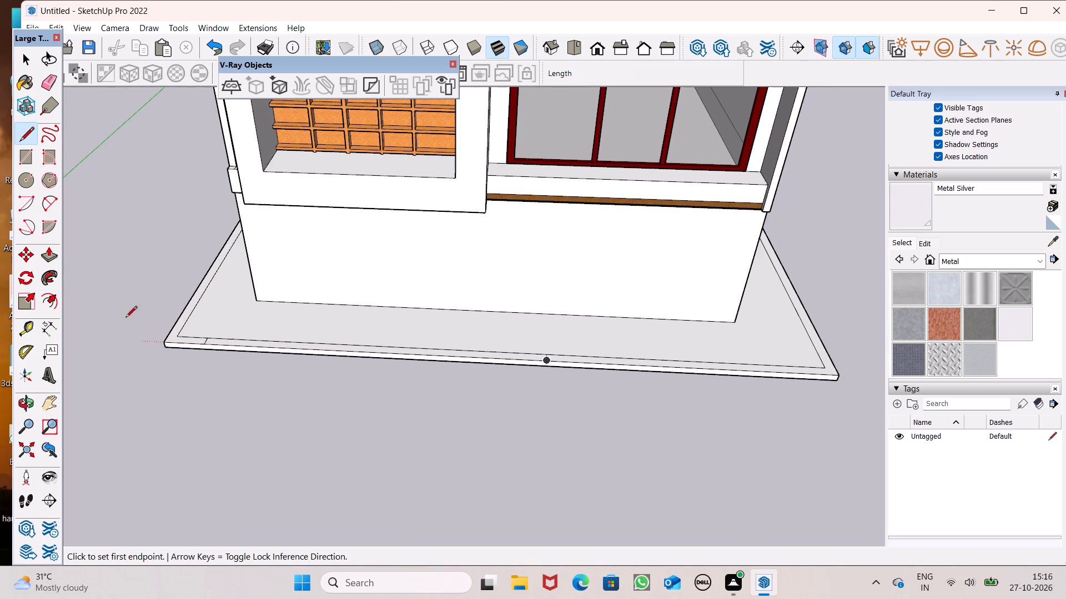
Push/Pull the base's border strip up 10' to form the boundary wall, leaving the front entrance stretch flat.
{"action": "left_click", "coordinate": [51, 258]}
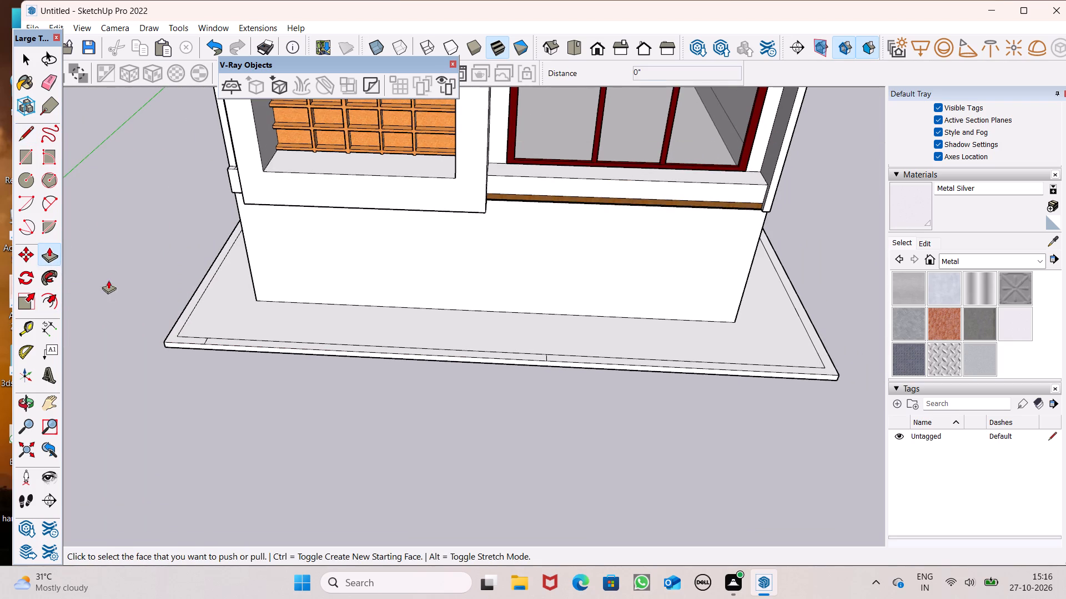
{"action": "scroll", "coordinate": [160, 291], "scroll_direction": "up", "scroll_amount": 4}
{"action": "left_click_drag", "start_coordinate": [187, 352], "coordinate": [182, 221]}
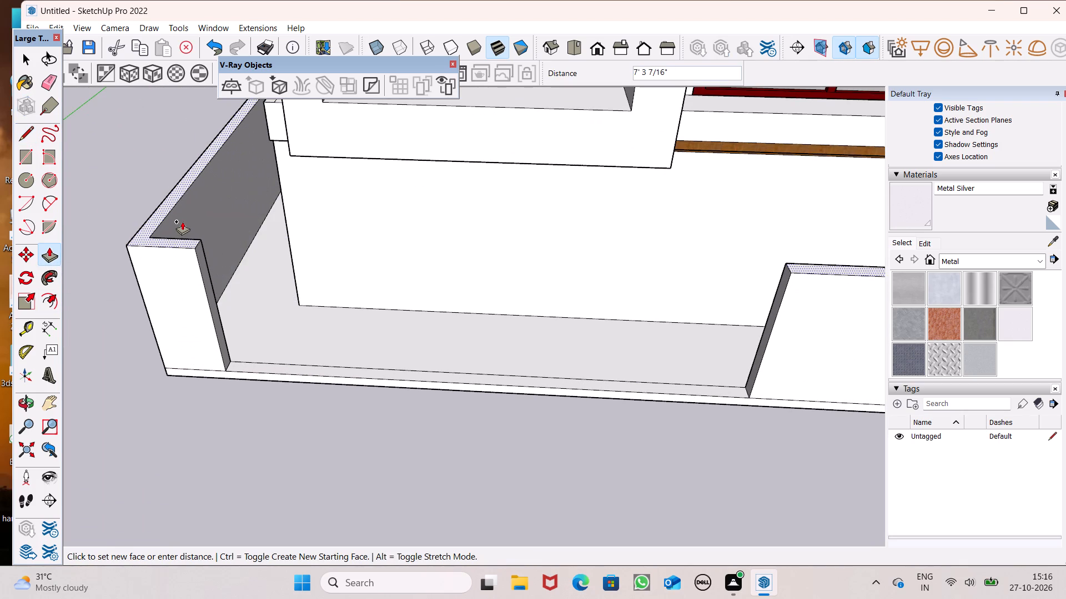
{"action": "left_click_drag", "start_coordinate": [182, 221], "coordinate": [182, 218]}
{"action": "key", "text": "1"}
{"action": "type", "text": "0'"}
{"action": "key", "text": "Return"}
Push/Pull the end face of the longer front boundary wall about 2' 7 5/16" into the entrance opening.
{"action": "scroll", "coordinate": [178, 222], "scroll_direction": "down", "scroll_amount": 7}
{"action": "scroll", "coordinate": [162, 277], "scroll_direction": "down", "scroll_amount": 4}
{"action": "middle_click_drag", "start_coordinate": [281, 310], "coordinate": [434, 260]}
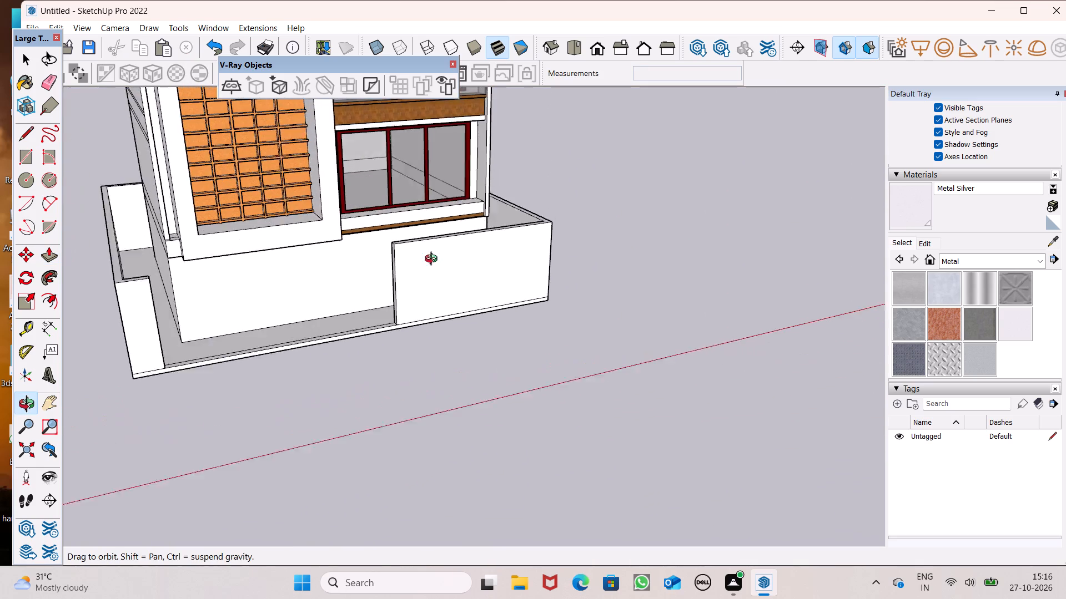
{"action": "middle_click_drag", "start_coordinate": [434, 260], "coordinate": [434, 283]}
{"action": "scroll", "coordinate": [434, 283], "scroll_direction": "up", "scroll_amount": 5}
{"action": "middle_click_drag", "start_coordinate": [425, 293], "coordinate": [563, 366]}
{"action": "scroll", "coordinate": [563, 369], "scroll_direction": "up", "scroll_amount": 1}
{"action": "scroll", "coordinate": [363, 360], "scroll_direction": "up", "scroll_amount": 4}
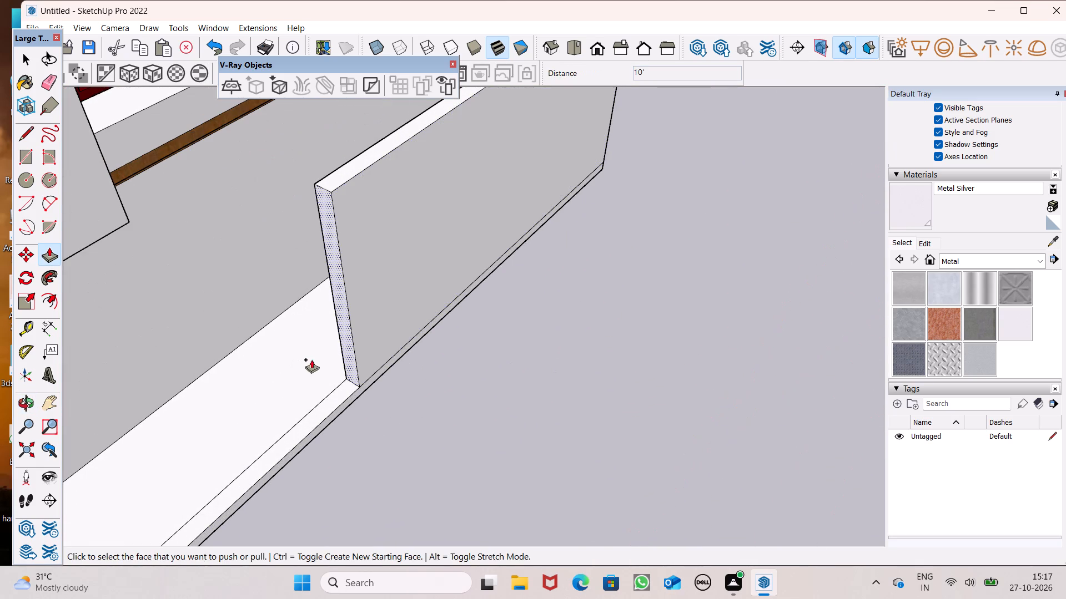
{"action": "left_click_drag", "start_coordinate": [353, 372], "coordinate": [308, 413]}
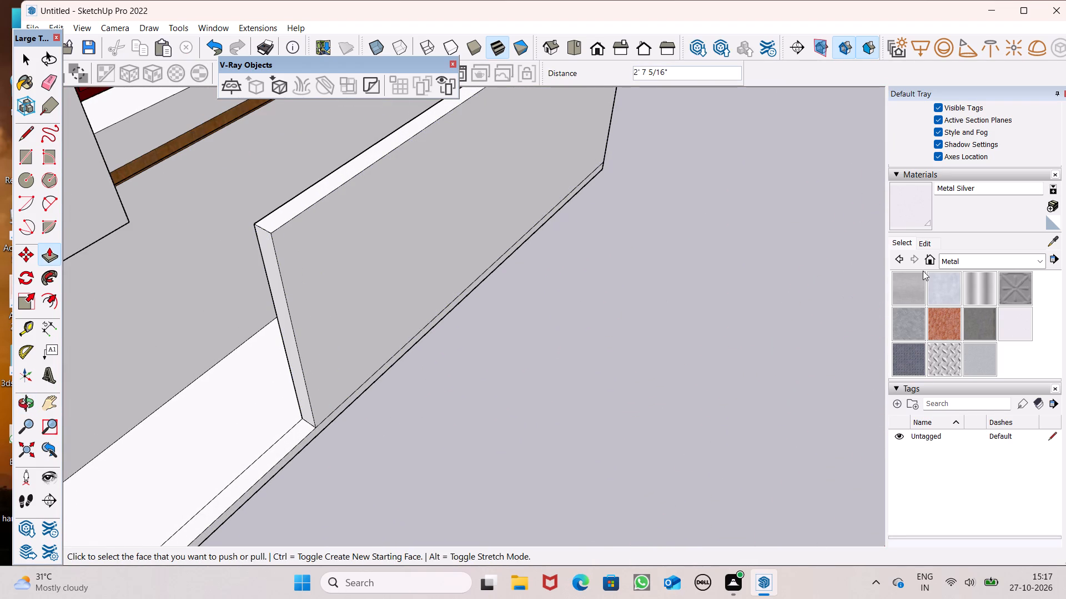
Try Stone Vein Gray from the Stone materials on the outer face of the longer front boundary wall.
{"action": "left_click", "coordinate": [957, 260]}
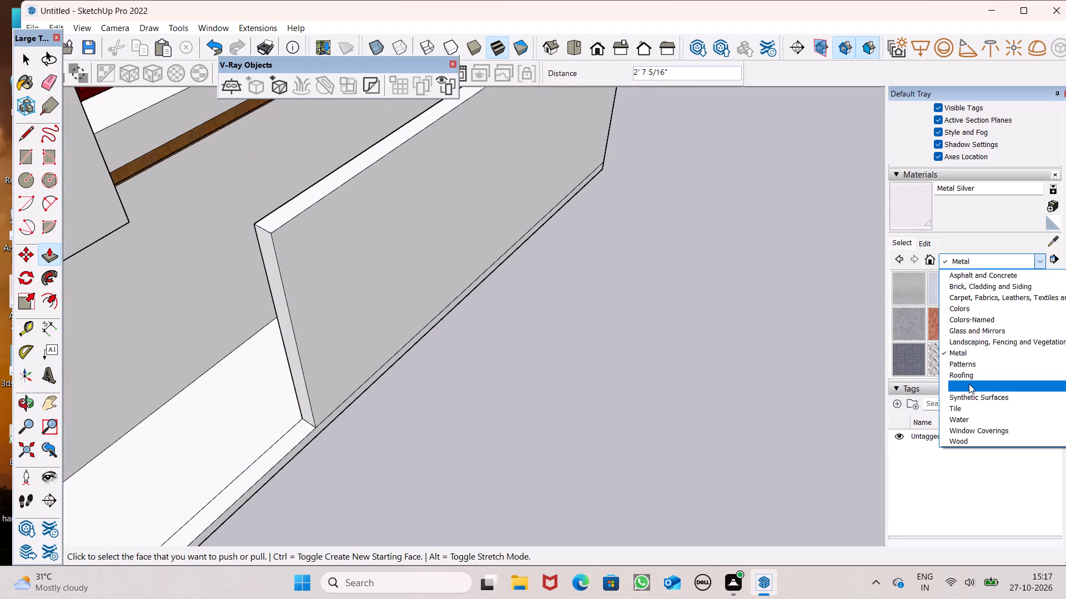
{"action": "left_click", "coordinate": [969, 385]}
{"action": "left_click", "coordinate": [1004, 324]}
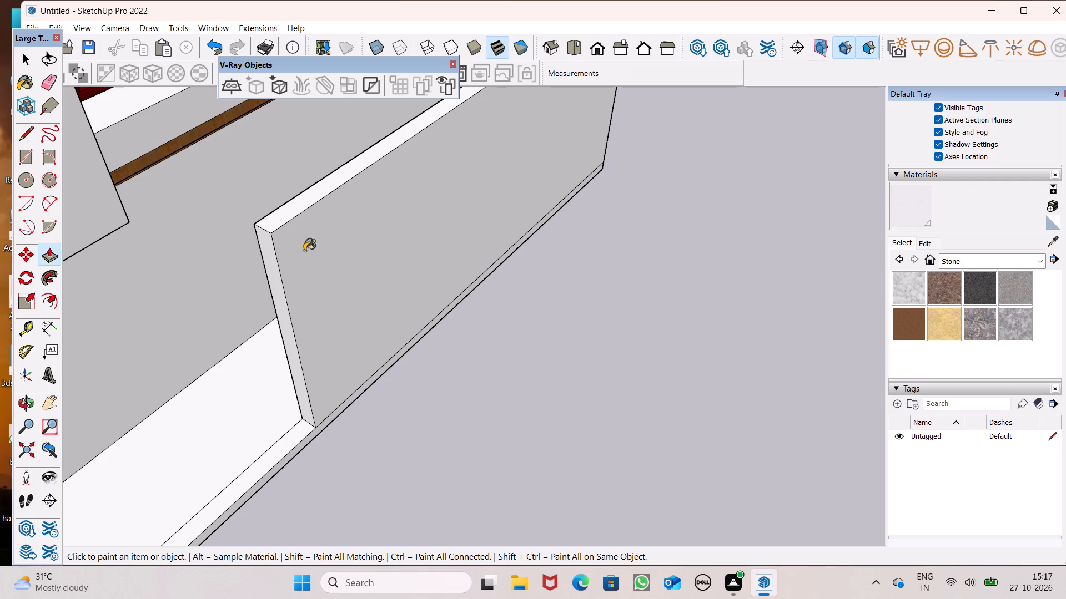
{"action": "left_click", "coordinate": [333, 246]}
Paint the outer, top and end faces of the longer front boundary wall with Carrera Marble from the Stone materials.
{"action": "left_click", "coordinate": [897, 288]}
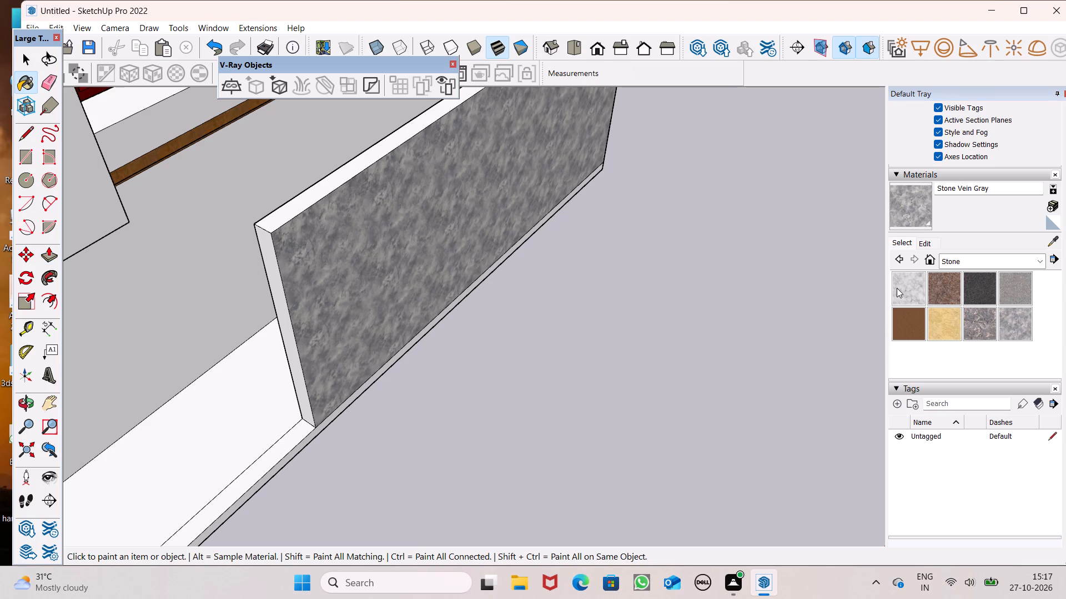
{"action": "left_click", "coordinate": [327, 262]}
{"action": "scroll", "coordinate": [259, 220], "scroll_direction": "up", "scroll_amount": 6}
{"action": "left_click", "coordinate": [279, 224]}
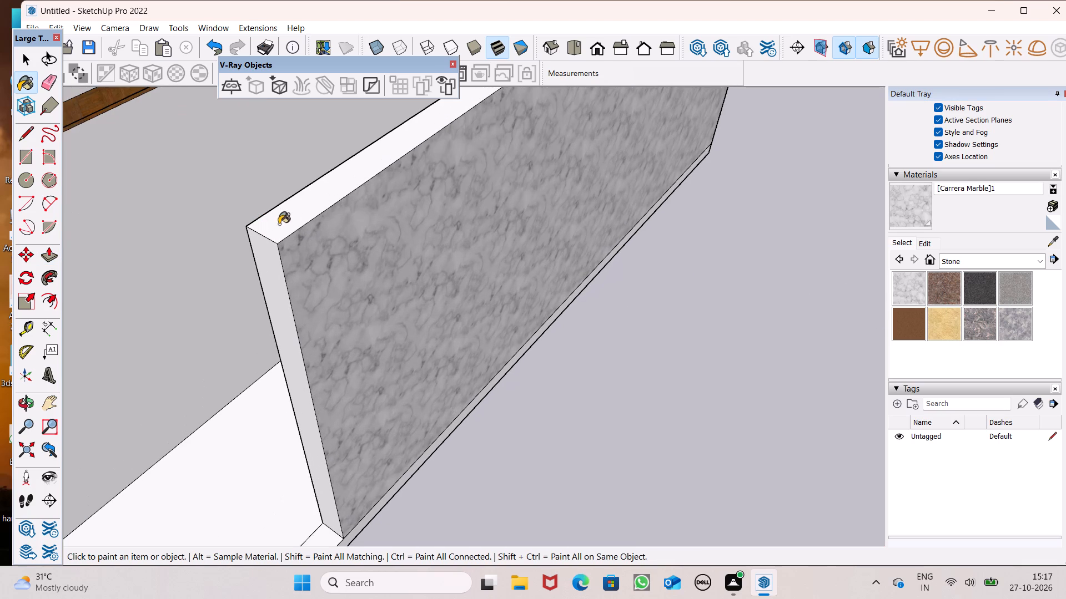
{"action": "left_click", "coordinate": [275, 250]}
Paint the outer faces of the right, left and rear boundary walls and of the short front wall with Carrera Marble.
{"action": "scroll", "coordinate": [285, 257], "scroll_direction": "down", "scroll_amount": 8}
{"action": "scroll", "coordinate": [420, 241], "scroll_direction": "down", "scroll_amount": 7}
{"action": "middle_click_drag", "start_coordinate": [512, 308], "coordinate": [374, 297]}
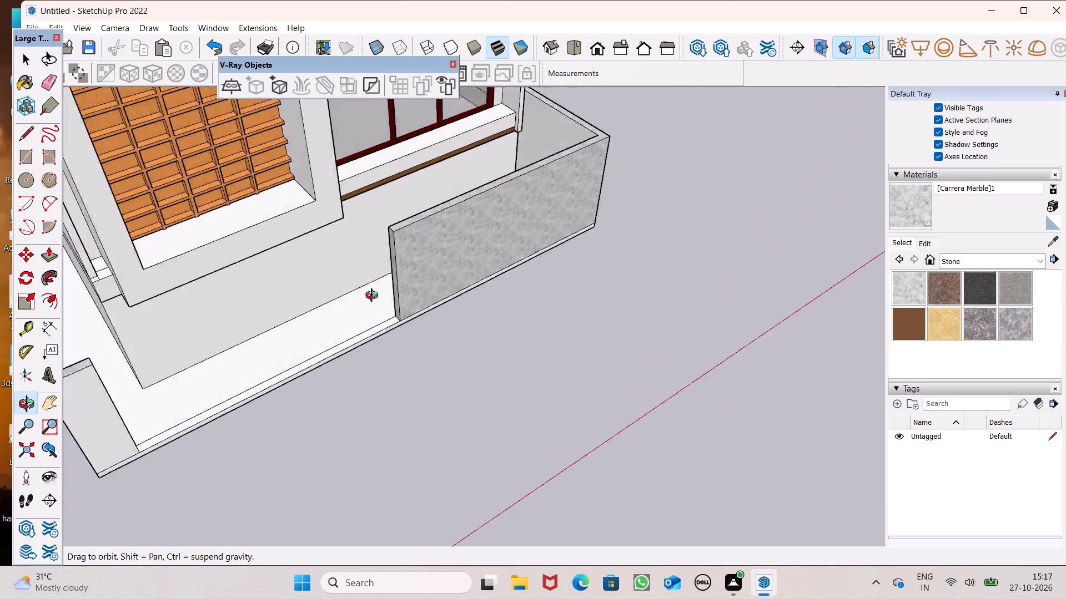
{"action": "middle_click_drag", "start_coordinate": [374, 297], "coordinate": [0, 205]}
{"action": "scroll", "coordinate": [347, 219], "scroll_direction": "down", "scroll_amount": 6}
{"action": "left_click", "coordinate": [623, 338]}
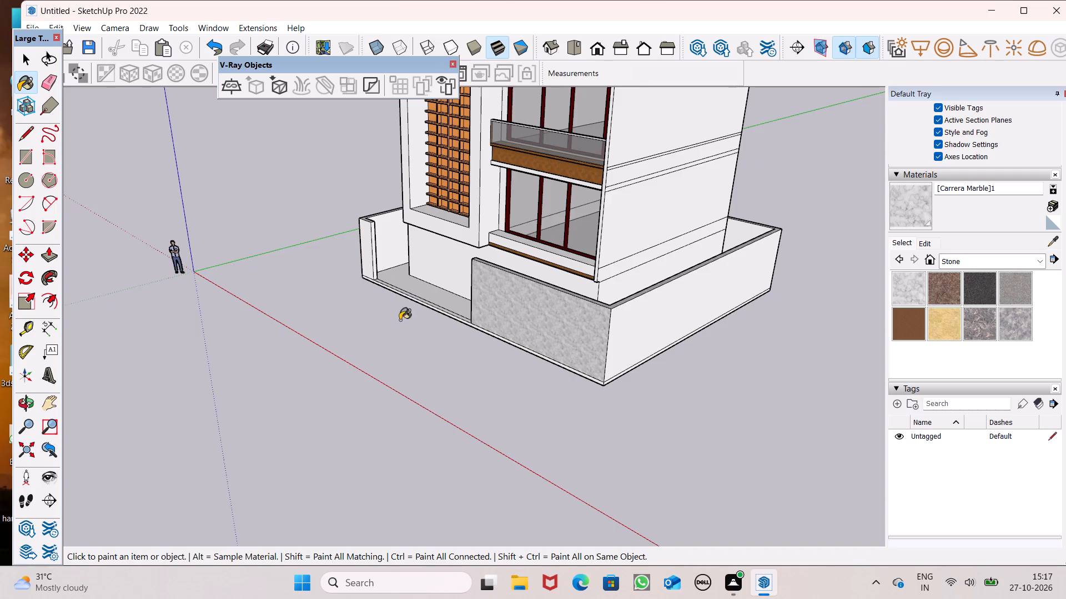
{"action": "middle_click_drag", "start_coordinate": [399, 319], "coordinate": [704, 218]}
{"action": "scroll", "coordinate": [169, 304], "scroll_direction": "up", "scroll_amount": 4}
{"action": "left_click", "coordinate": [340, 292]}
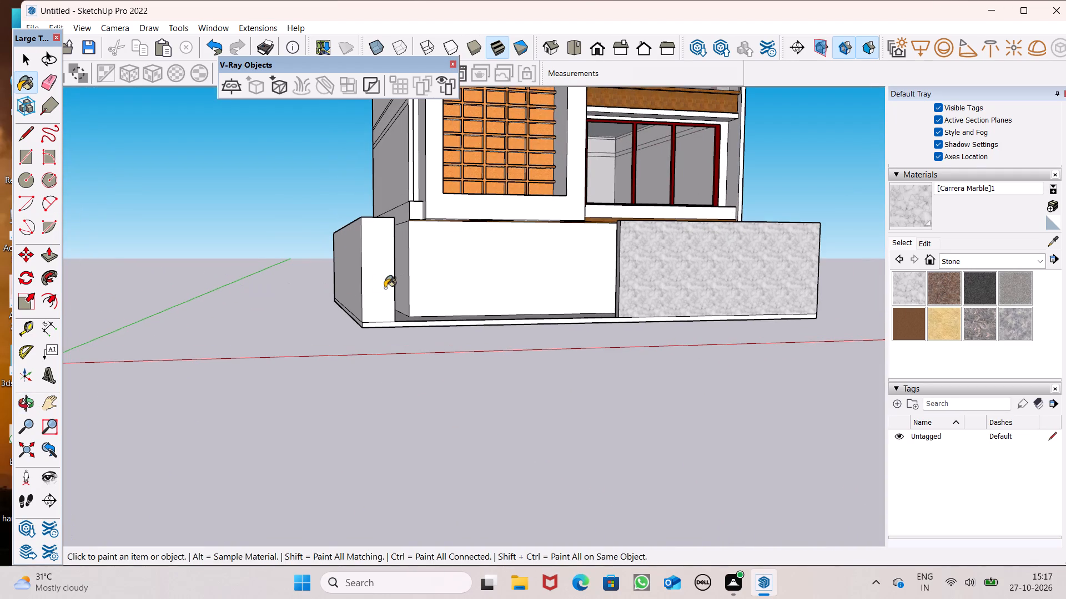
{"action": "left_click", "coordinate": [385, 288]}
{"action": "middle_click_drag", "start_coordinate": [385, 288], "coordinate": [864, 414]}
{"action": "scroll", "coordinate": [859, 433], "scroll_direction": "up", "scroll_amount": 1}
{"action": "middle_click_drag", "start_coordinate": [104, 383], "coordinate": [545, 323]}
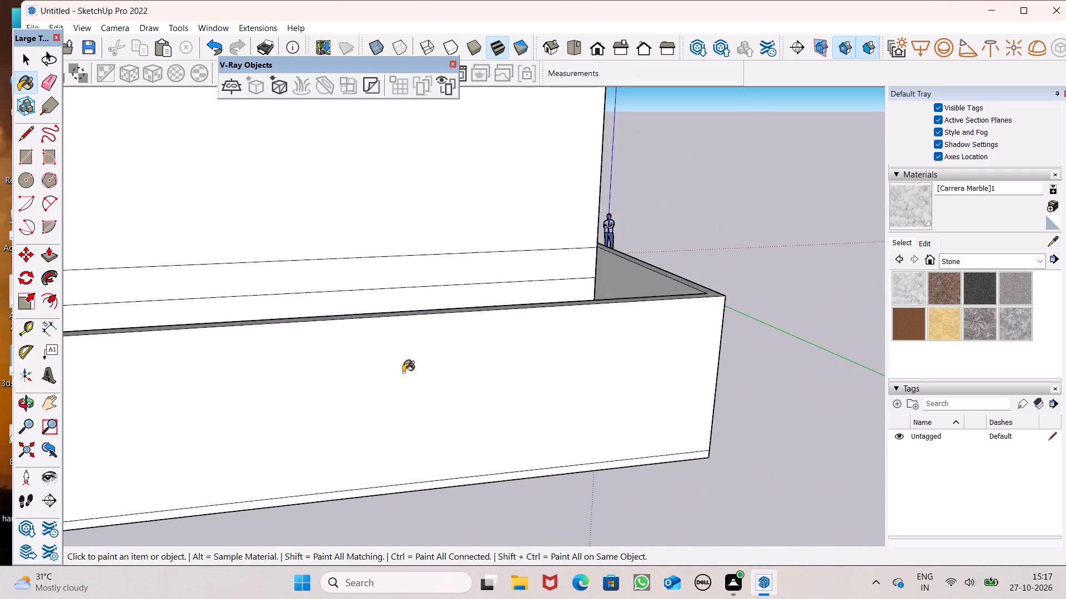
{"action": "left_click", "coordinate": [403, 372]}
Push/Pull the end face of the short front boundary wall about 1' 3 13/16" into the entrance opening.
{"action": "scroll", "coordinate": [511, 243], "scroll_direction": "down", "scroll_amount": 4}
{"action": "middle_click_drag", "start_coordinate": [551, 318], "coordinate": [0, 327]}
{"action": "middle_click_drag", "start_coordinate": [693, 306], "coordinate": [178, 331]}
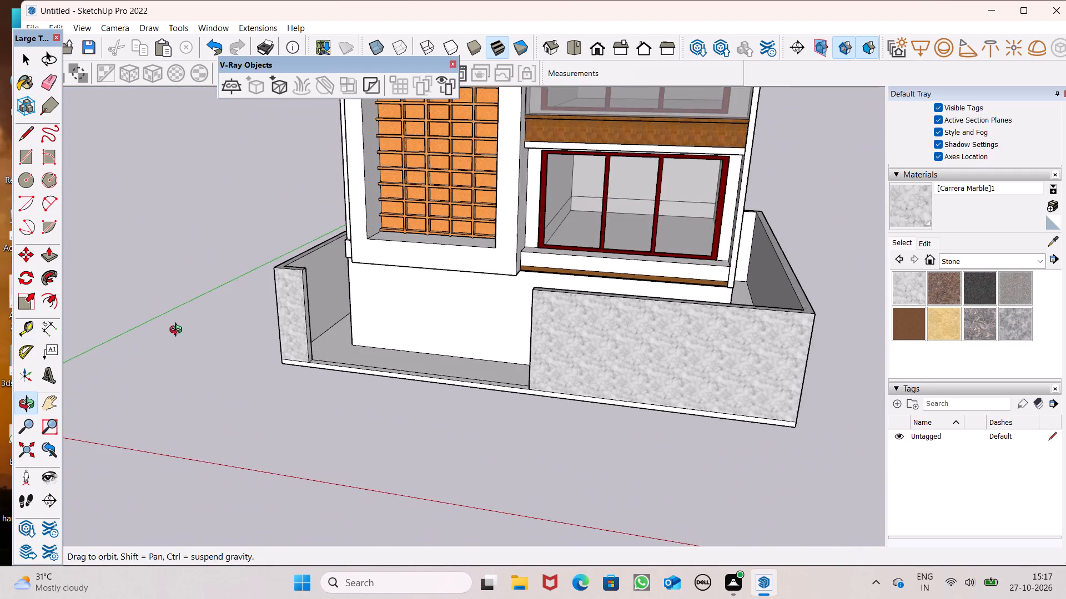
{"action": "middle_click_drag", "start_coordinate": [178, 331], "coordinate": [239, 297]}
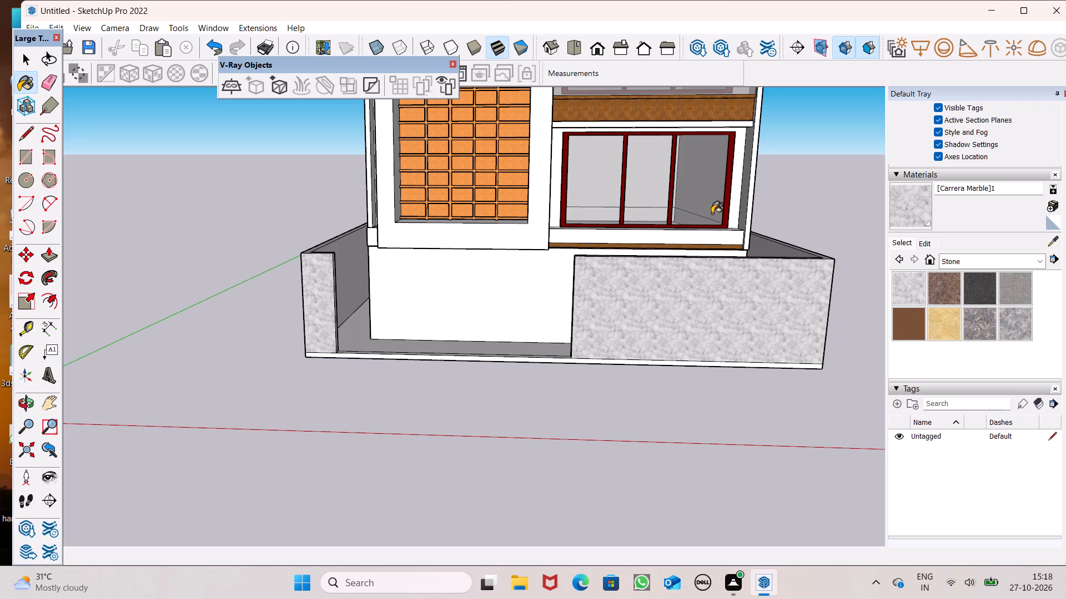
{"action": "scroll", "coordinate": [447, 286], "scroll_direction": "down", "scroll_amount": 1}
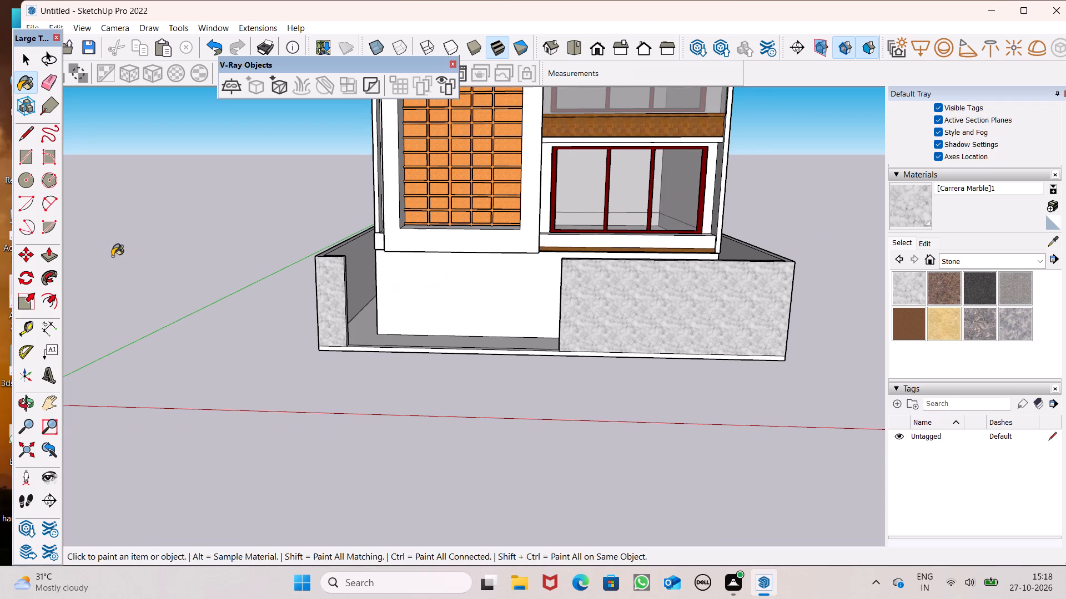
{"action": "left_click", "coordinate": [45, 255]}
{"action": "middle_click_drag", "start_coordinate": [334, 371], "coordinate": [273, 410]}
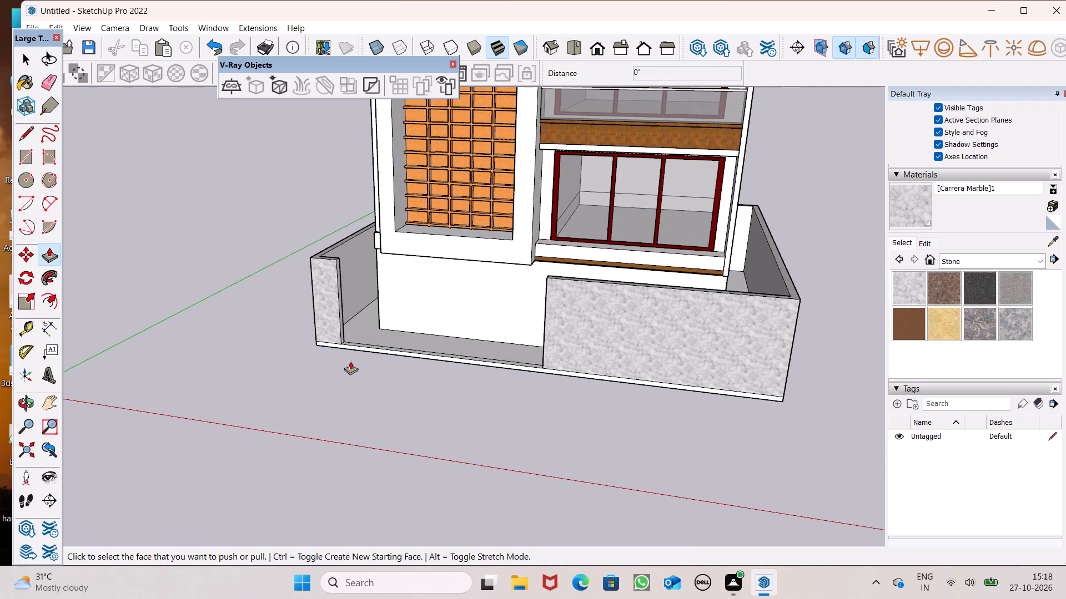
{"action": "scroll", "coordinate": [353, 359], "scroll_direction": "up", "scroll_amount": 1}
{"action": "scroll", "coordinate": [397, 348], "scroll_direction": "up", "scroll_amount": 5}
{"action": "middle_click_drag", "start_coordinate": [398, 324], "coordinate": [330, 370]}
{"action": "scroll", "coordinate": [339, 372], "scroll_direction": "up", "scroll_amount": 3}
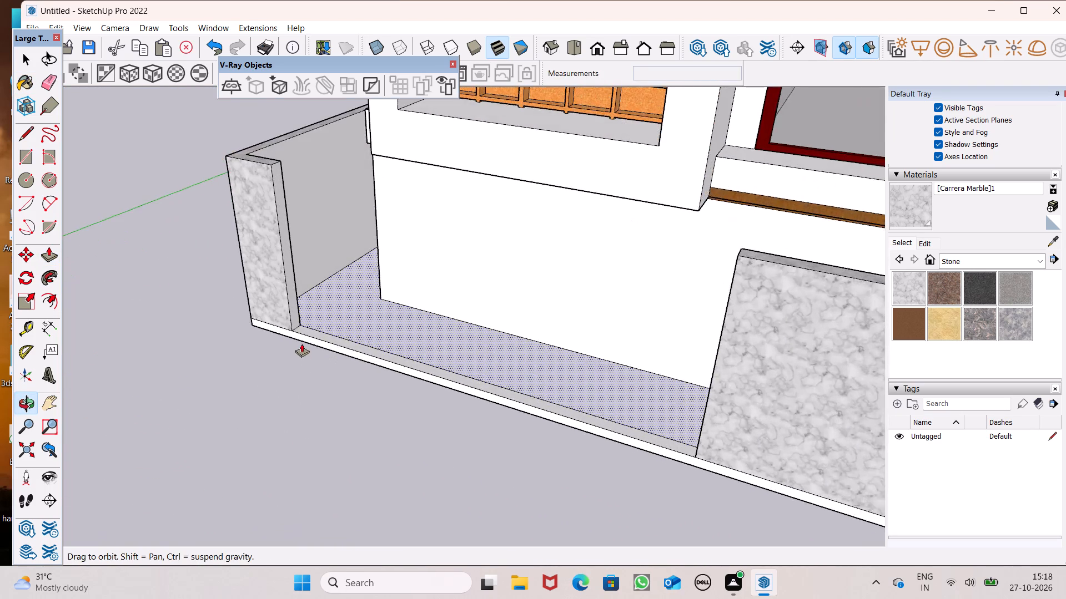
{"action": "scroll", "coordinate": [301, 343], "scroll_direction": "up", "scroll_amount": 4}
{"action": "left_click_drag", "start_coordinate": [289, 305], "coordinate": [311, 316]}
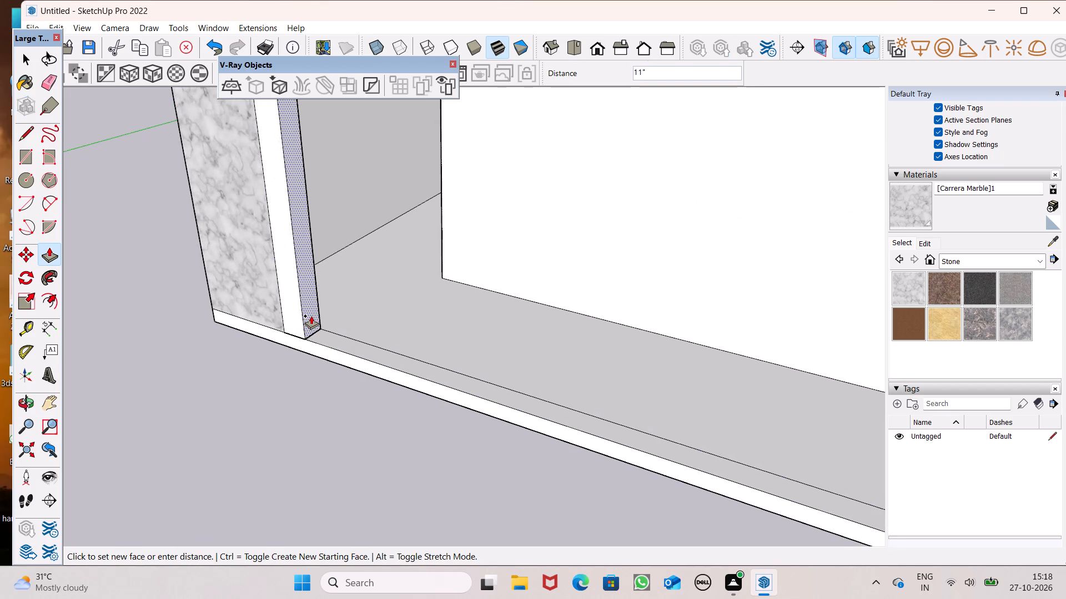
{"action": "left_click_drag", "start_coordinate": [311, 316], "coordinate": [321, 319]}
Push/Pull the end face of the short front boundary wall slightly further into the entrance opening.
{"action": "scroll", "coordinate": [338, 351], "scroll_direction": "down", "scroll_amount": 5}
{"action": "middle_click_drag", "start_coordinate": [348, 367], "coordinate": [424, 384]}
{"action": "scroll", "coordinate": [375, 362], "scroll_direction": "up", "scroll_amount": 3}
{"action": "middle_click_drag", "start_coordinate": [353, 363], "coordinate": [316, 370]}
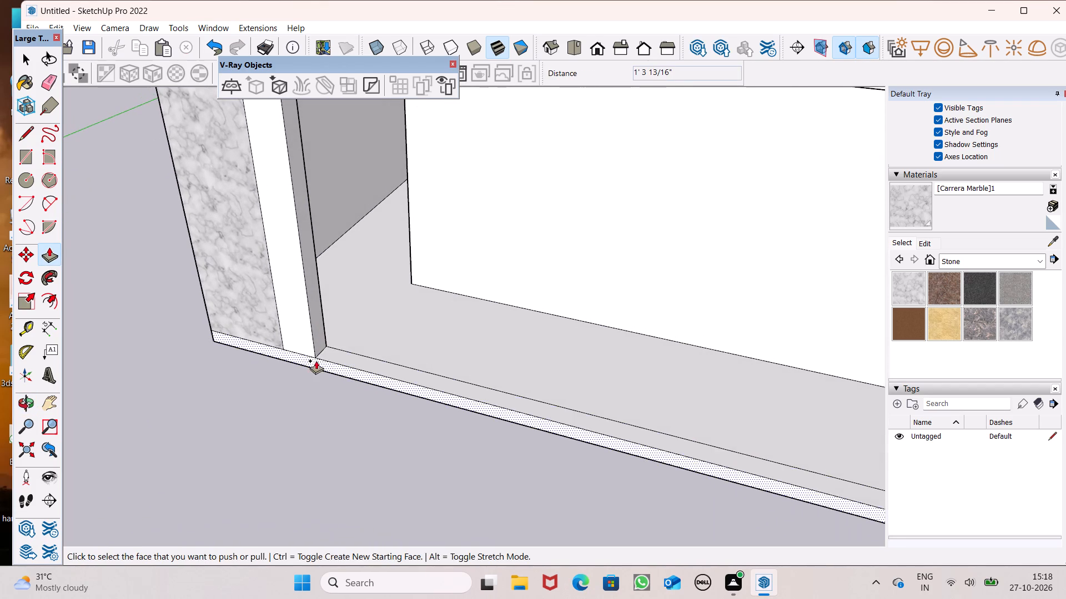
{"action": "left_click_drag", "start_coordinate": [318, 345], "coordinate": [330, 347]}
{"action": "left_click_drag", "start_coordinate": [330, 348], "coordinate": [343, 347]}
{"action": "scroll", "coordinate": [329, 368], "scroll_direction": "down", "scroll_amount": 6}
{"action": "scroll", "coordinate": [353, 378], "scroll_direction": "up", "scroll_amount": 1}
{"action": "scroll", "coordinate": [353, 378], "scroll_direction": "down", "scroll_amount": 1}
{"action": "middle_click_drag", "start_coordinate": [359, 384], "coordinate": [411, 369]}
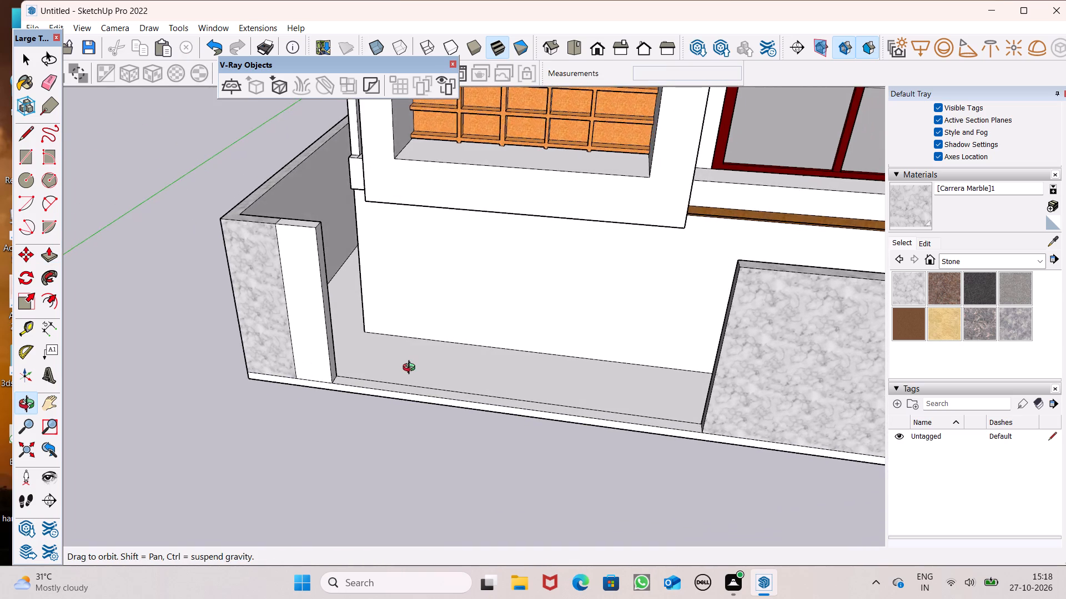
Draw a 9" line across the end face of the short front boundary wall, slightly below its top.
{"action": "middle_click_drag", "start_coordinate": [411, 369], "coordinate": [405, 383]}
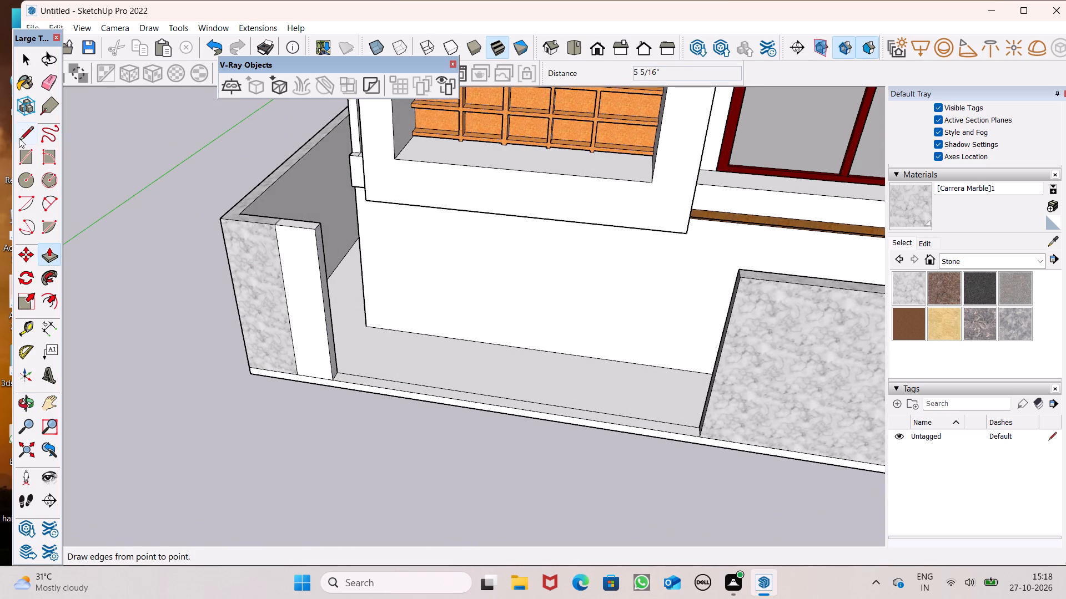
{"action": "left_click", "coordinate": [21, 138]}
{"action": "middle_click_drag", "start_coordinate": [215, 221], "coordinate": [96, 242]}
{"action": "scroll", "coordinate": [264, 242], "scroll_direction": "up", "scroll_amount": 6}
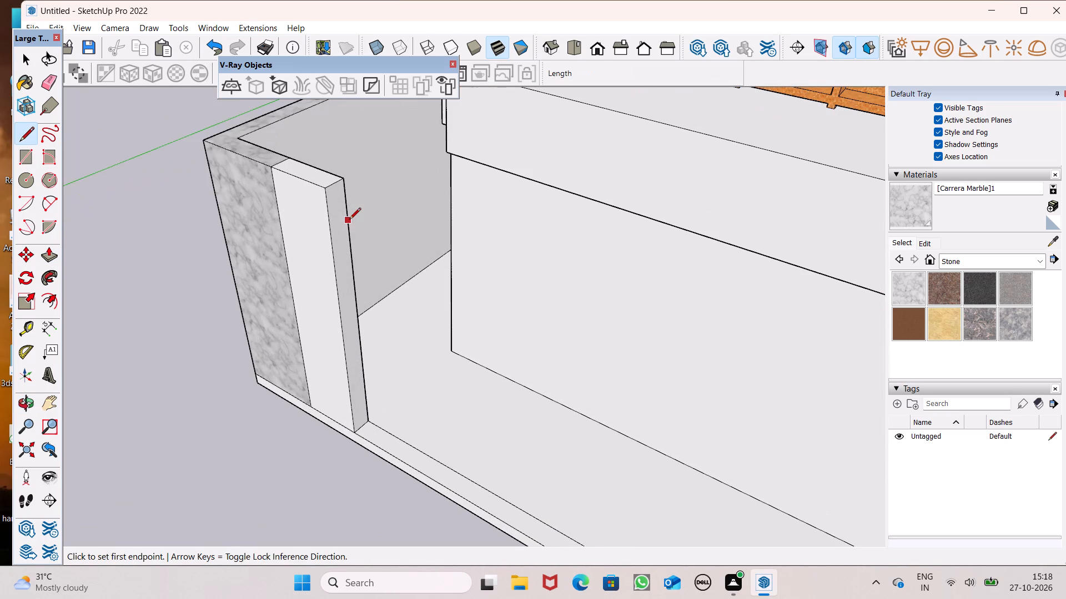
{"action": "scroll", "coordinate": [349, 220], "scroll_direction": "up", "scroll_amount": 4}
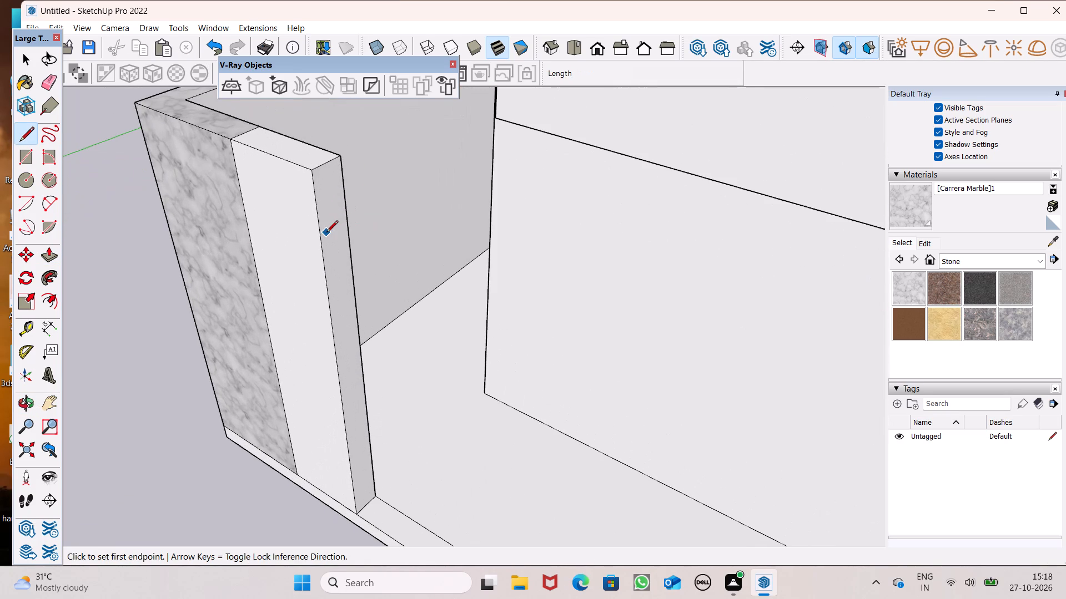
{"action": "left_click", "coordinate": [321, 225]}
{"action": "left_click", "coordinate": [349, 209]}
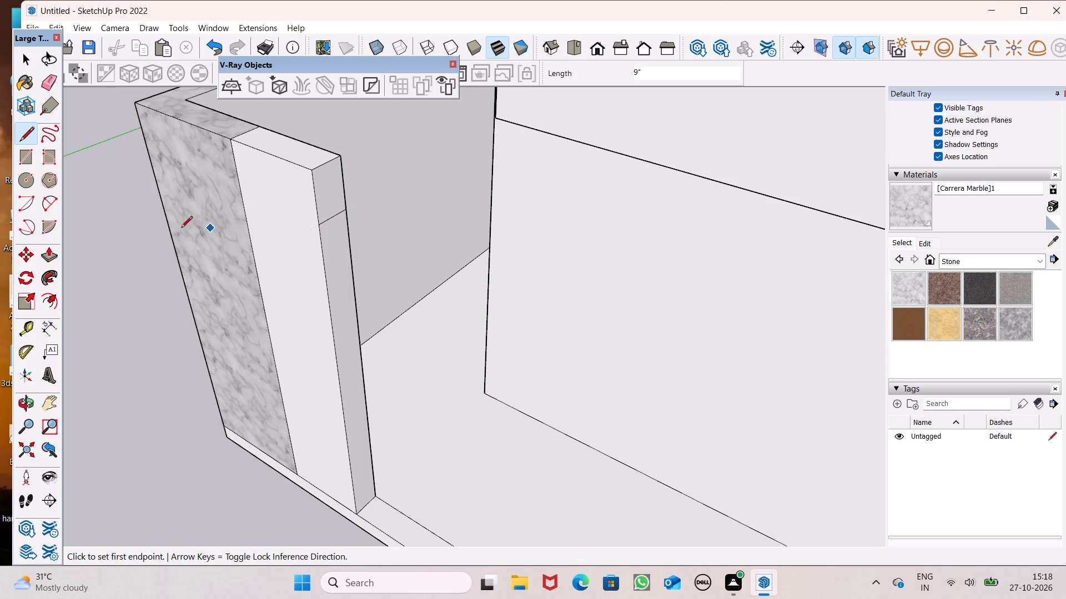
Push/Pull the upper part of that end face into the entrance opening as a beam, about 7' 4 9/16" plus another 9' 9/16".
{"action": "left_click_drag", "start_coordinate": [46, 253], "coordinate": [51, 253]}
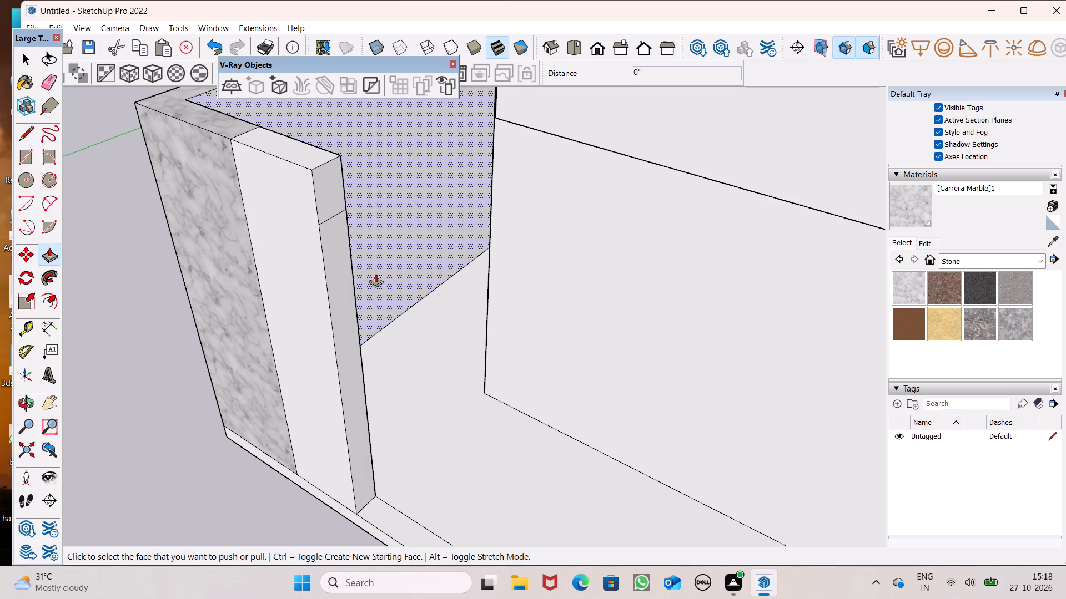
{"action": "left_click_drag", "start_coordinate": [318, 201], "coordinate": [556, 328]}
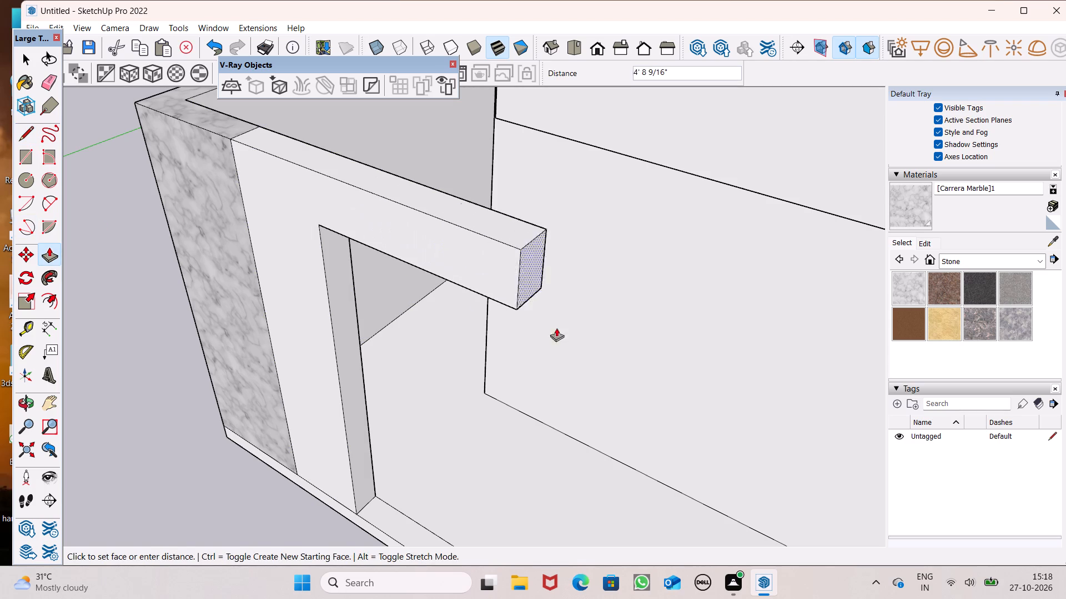
{"action": "left_click_drag", "start_coordinate": [556, 328], "coordinate": [682, 385]}
{"action": "scroll", "coordinate": [419, 217], "scroll_direction": "down", "scroll_amount": 7}
{"action": "middle_click_drag", "start_coordinate": [428, 271], "coordinate": [465, 257]}
{"action": "scroll", "coordinate": [316, 191], "scroll_direction": "down", "scroll_amount": 1}
{"action": "scroll", "coordinate": [316, 191], "scroll_direction": "up", "scroll_amount": 1}
{"action": "scroll", "coordinate": [316, 191], "scroll_direction": "down", "scroll_amount": 5}
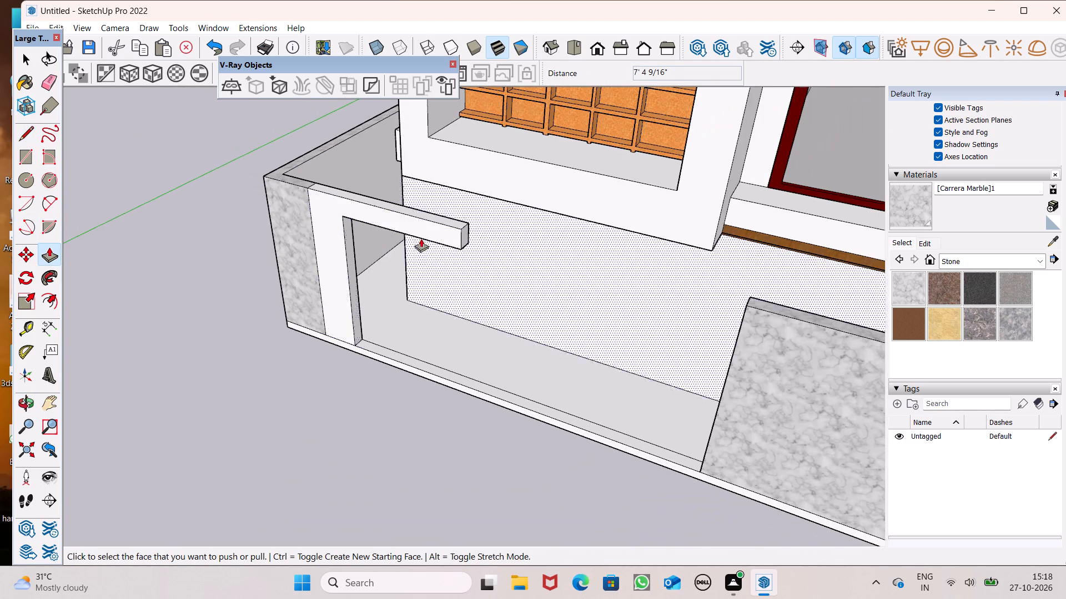
{"action": "left_click_drag", "start_coordinate": [464, 232], "coordinate": [642, 276]}
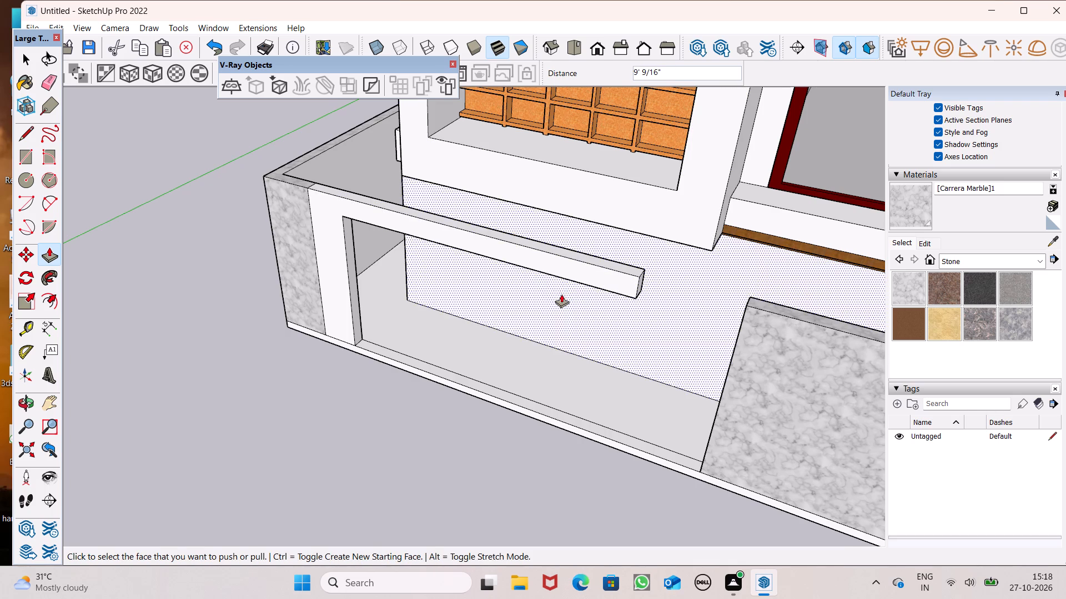
Push/Pull the beam's free end face about 7 1/2" further towards the longer front wall.
{"action": "middle_click_drag", "start_coordinate": [561, 294], "coordinate": [599, 272]}
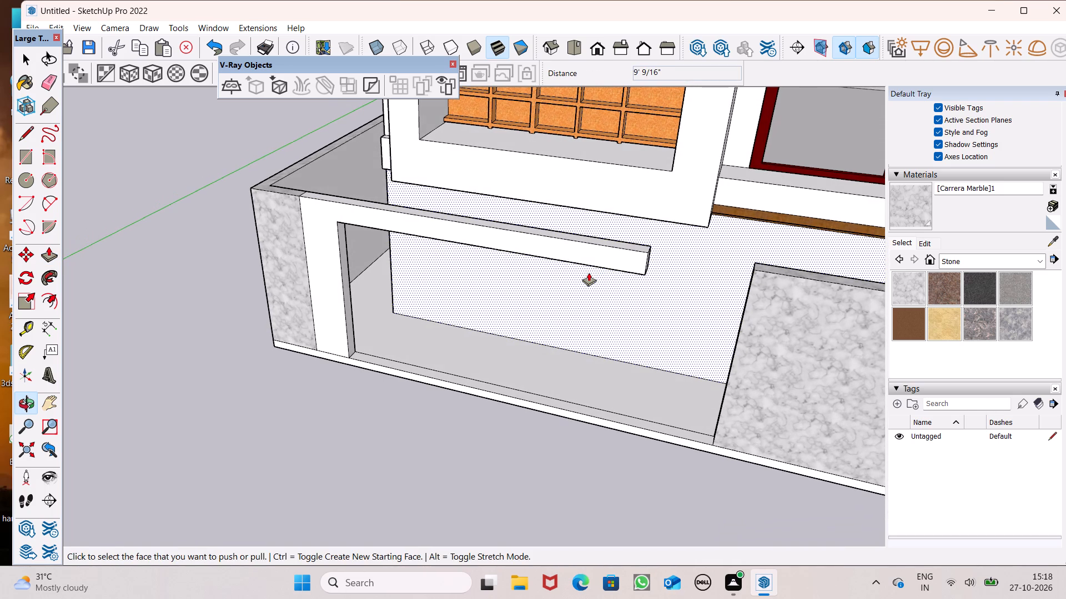
{"action": "middle_click_drag", "start_coordinate": [631, 365], "coordinate": [645, 324]}
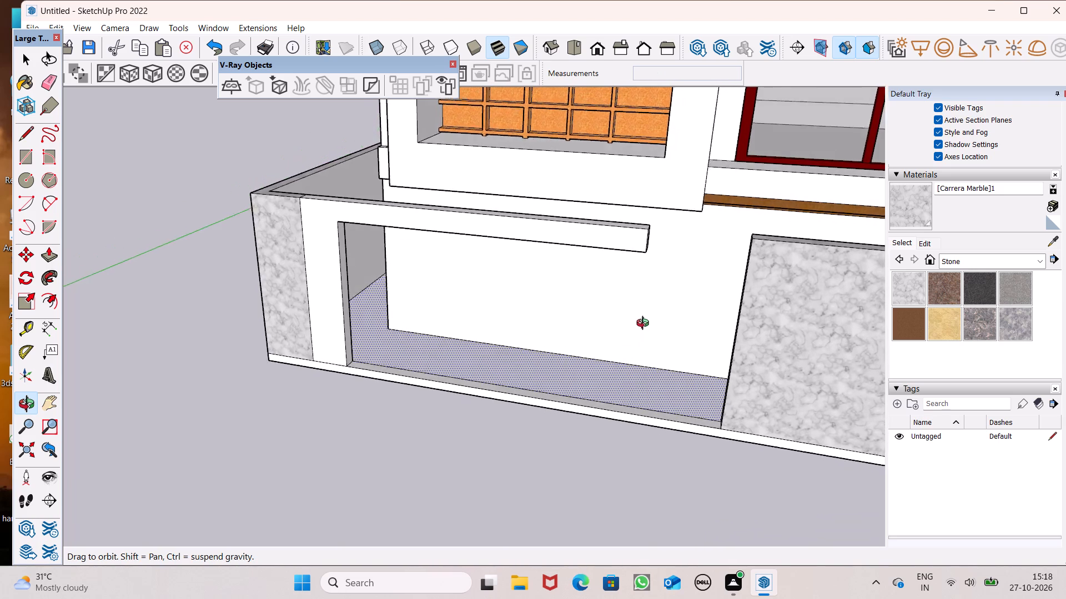
{"action": "middle_click_drag", "start_coordinate": [645, 324], "coordinate": [546, 322]}
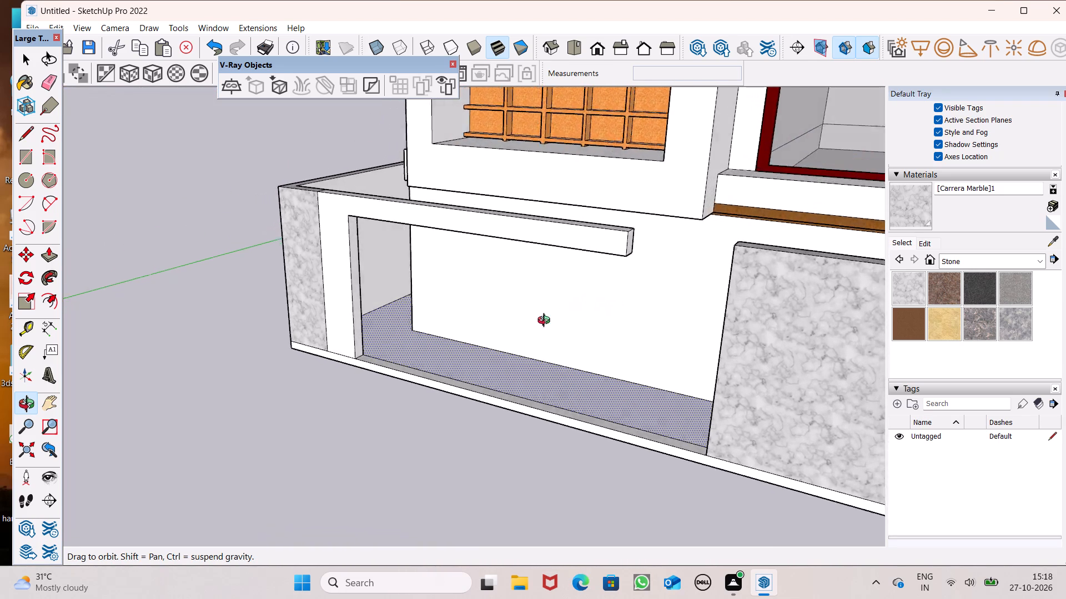
{"action": "middle_click_drag", "start_coordinate": [546, 322], "coordinate": [509, 333]}
{"action": "scroll", "coordinate": [577, 303], "scroll_direction": "up", "scroll_amount": 4}
{"action": "left_click_drag", "start_coordinate": [609, 265], "coordinate": [622, 265]}
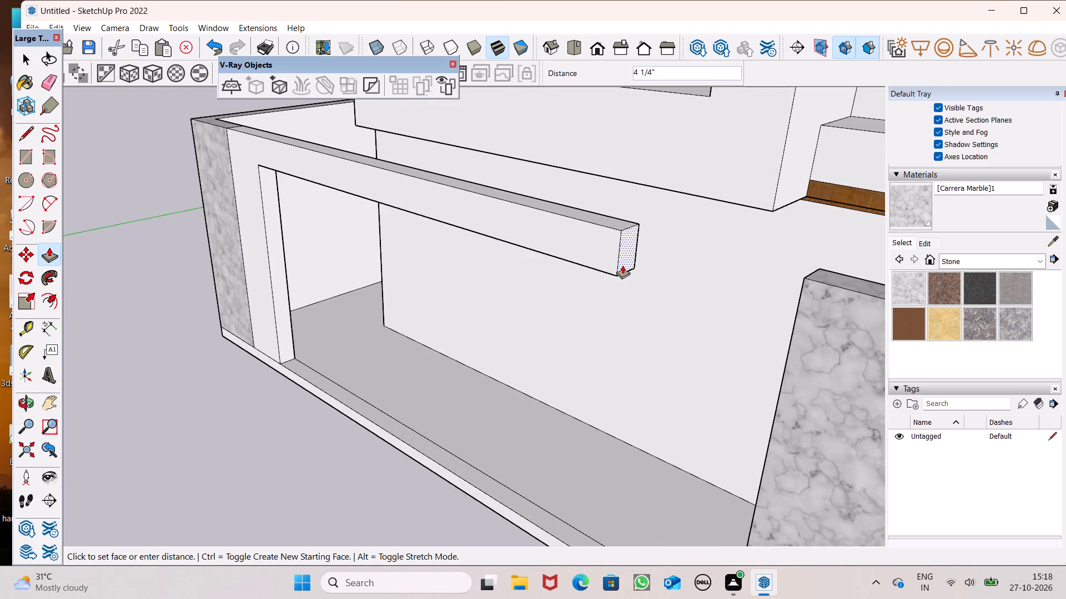
{"action": "left_click_drag", "start_coordinate": [622, 265], "coordinate": [631, 268]}
Draw a line across the underside of the beam, a short distance in from its free end.
{"action": "scroll", "coordinate": [622, 283], "scroll_direction": "down", "scroll_amount": 3}
{"action": "middle_click_drag", "start_coordinate": [618, 321], "coordinate": [621, 320]}
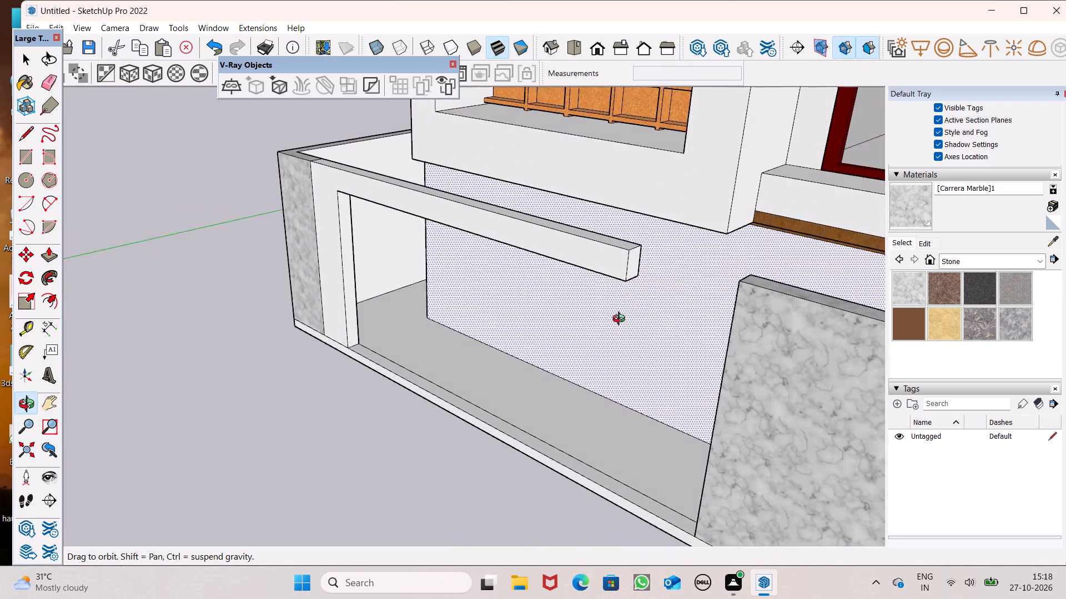
{"action": "middle_click_drag", "start_coordinate": [621, 320], "coordinate": [816, 83]}
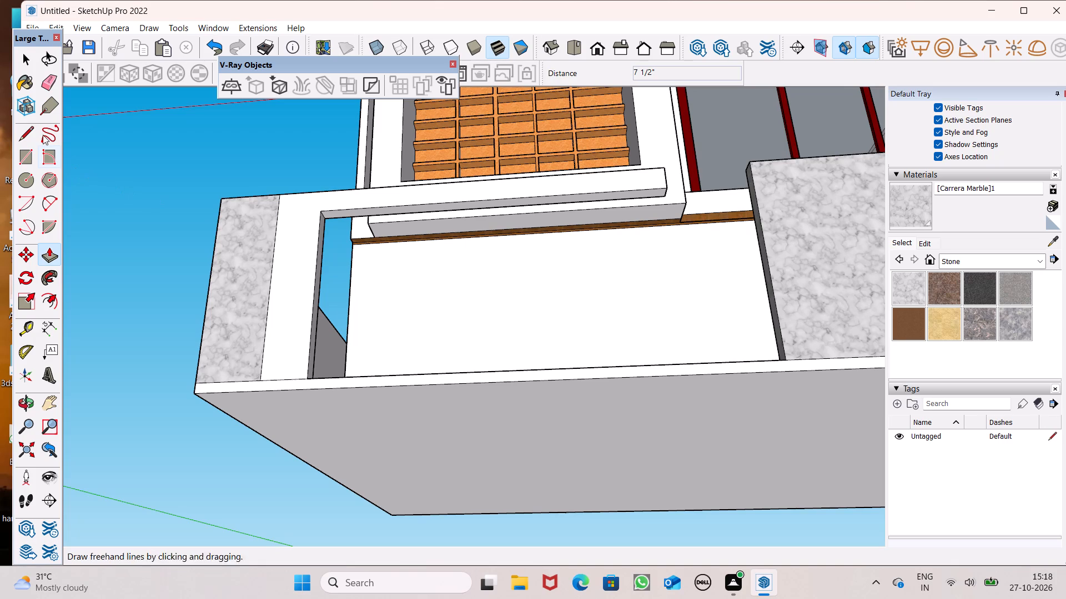
{"action": "left_click", "coordinate": [29, 126]}
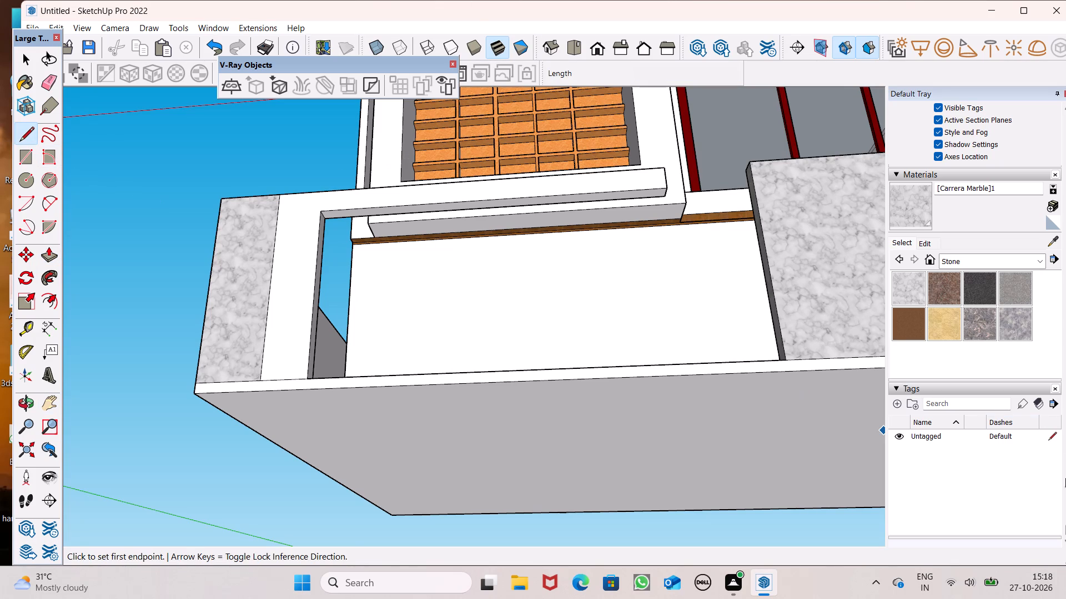
{"action": "scroll", "coordinate": [707, 212], "scroll_direction": "up", "scroll_amount": 5}
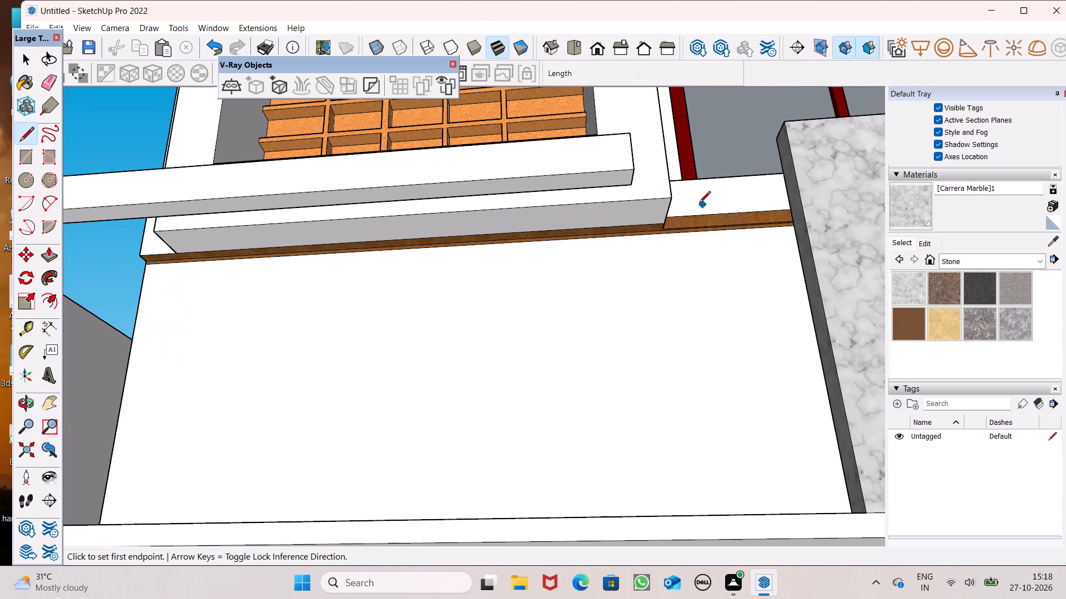
{"action": "left_click", "coordinate": [589, 171]}
{"action": "scroll", "coordinate": [585, 190], "scroll_direction": "up", "scroll_amount": 6}
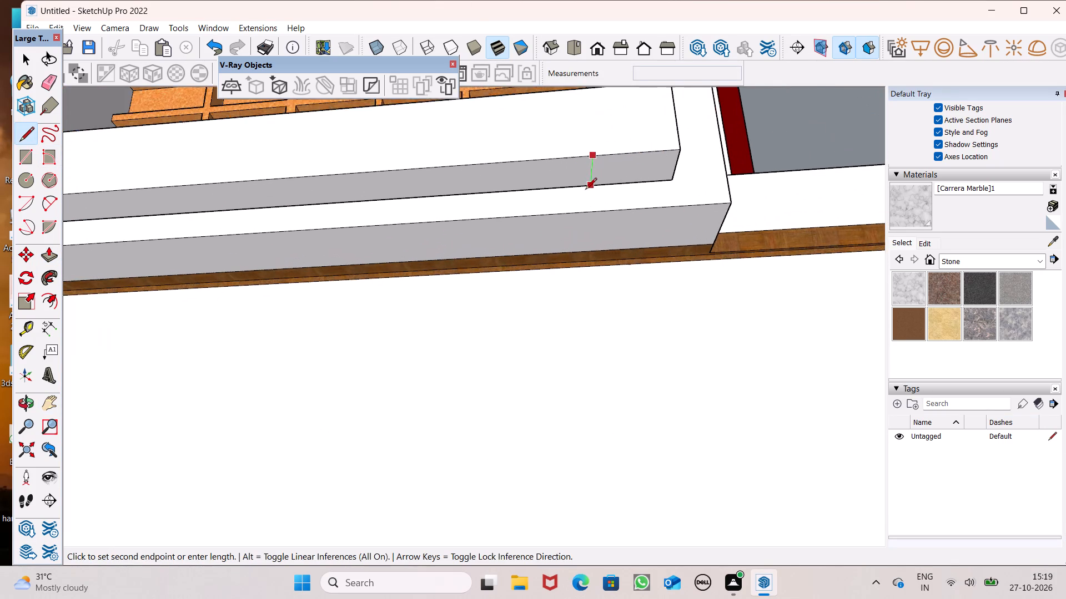
{"action": "left_click", "coordinate": [585, 190]}
Push/Pull the small underside face at the beam's free end 5' 4" downward as a post.
{"action": "scroll", "coordinate": [590, 173], "scroll_direction": "down", "scroll_amount": 5}
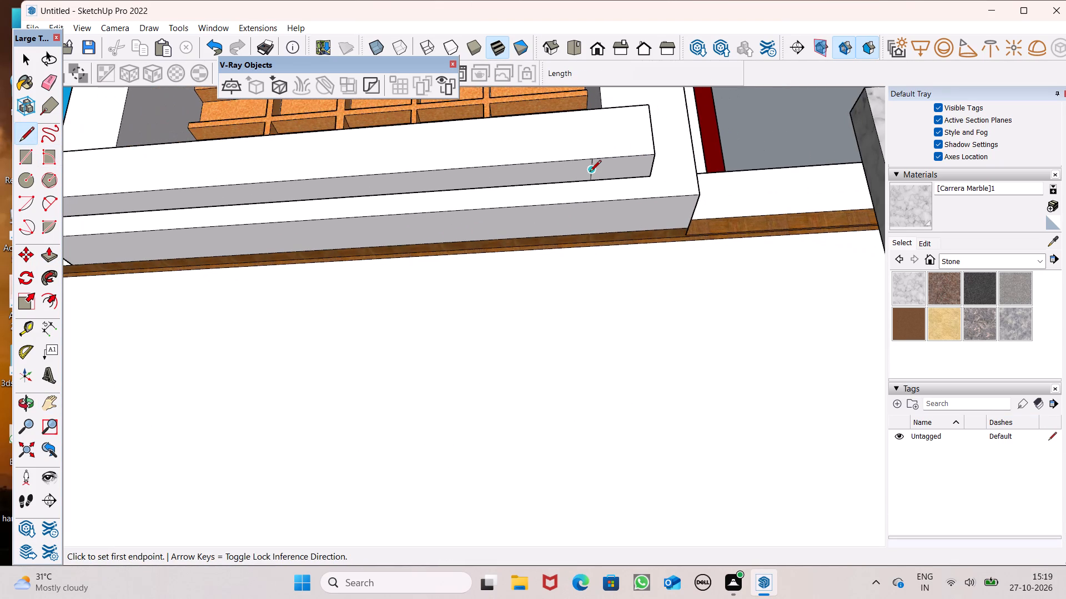
{"action": "left_click", "coordinate": [53, 255]}
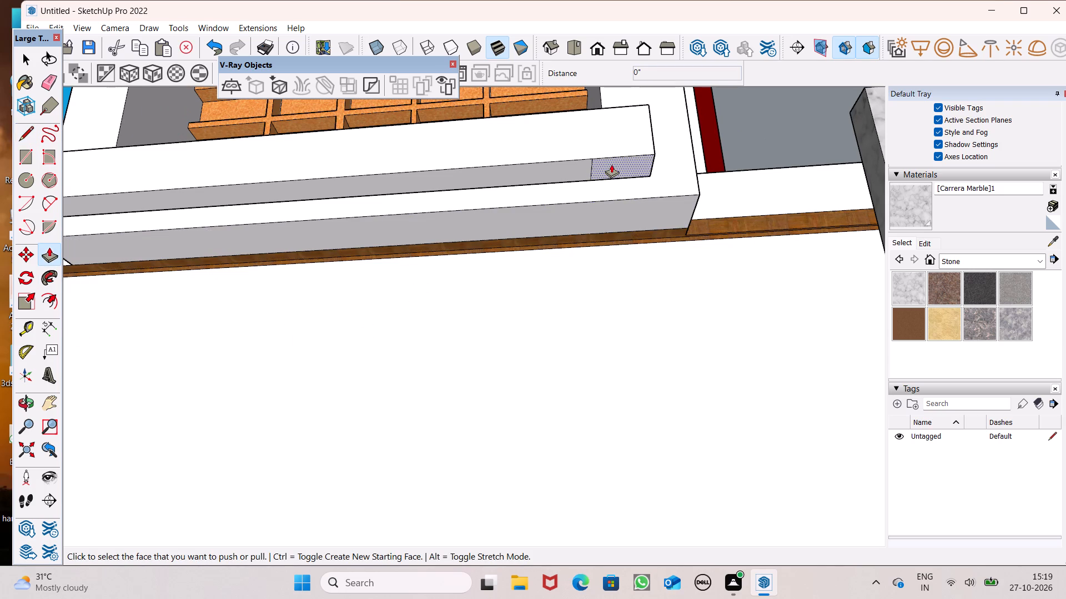
{"action": "left_click_drag", "start_coordinate": [611, 164], "coordinate": [672, 435]}
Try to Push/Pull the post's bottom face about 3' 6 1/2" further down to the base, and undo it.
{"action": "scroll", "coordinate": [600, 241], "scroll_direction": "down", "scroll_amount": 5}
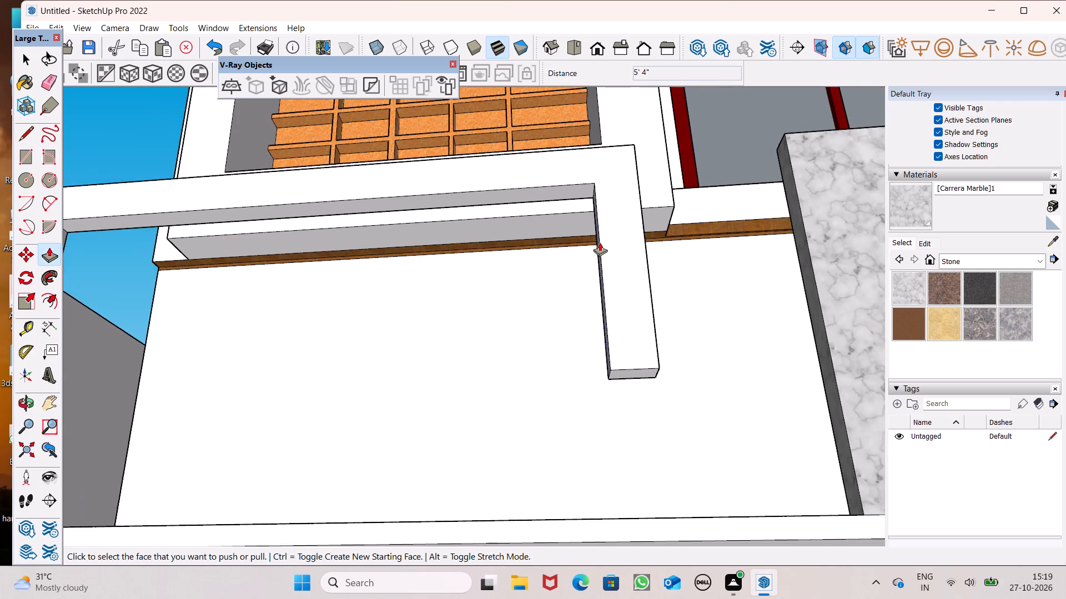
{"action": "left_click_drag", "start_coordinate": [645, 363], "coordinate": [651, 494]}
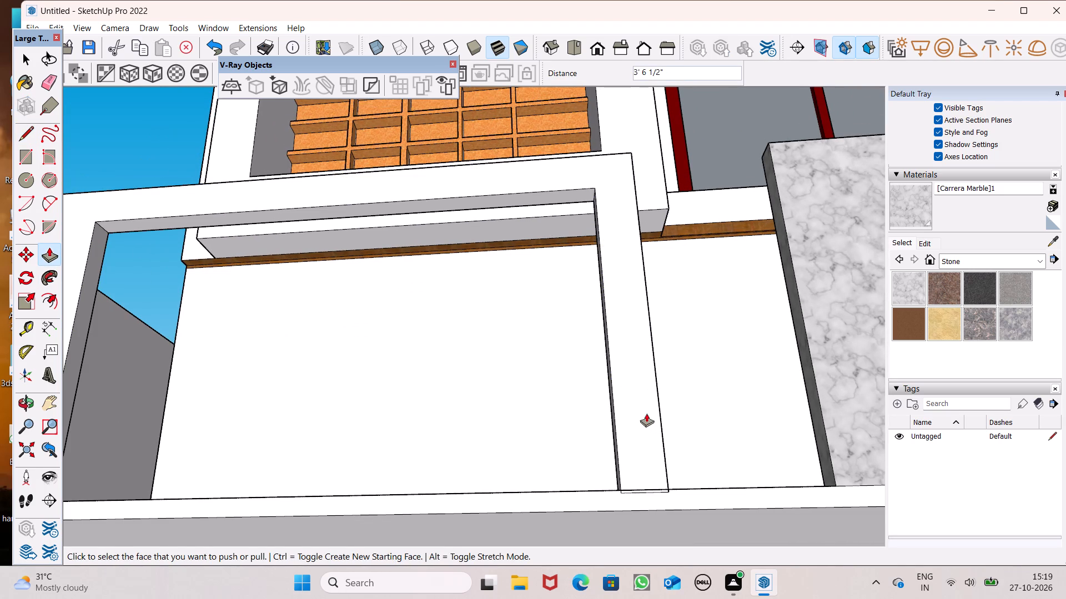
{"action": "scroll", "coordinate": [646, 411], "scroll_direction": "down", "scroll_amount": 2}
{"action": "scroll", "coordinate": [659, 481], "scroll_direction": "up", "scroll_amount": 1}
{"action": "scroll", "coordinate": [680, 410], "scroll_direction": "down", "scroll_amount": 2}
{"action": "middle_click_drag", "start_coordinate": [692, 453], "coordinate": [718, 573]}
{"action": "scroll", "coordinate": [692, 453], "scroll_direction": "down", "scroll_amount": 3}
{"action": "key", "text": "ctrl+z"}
Push/Pull the post's bottom face about 3' 6 1/4" down to the base slab.
{"action": "middle_click_drag", "start_coordinate": [760, 541], "coordinate": [763, 373]}
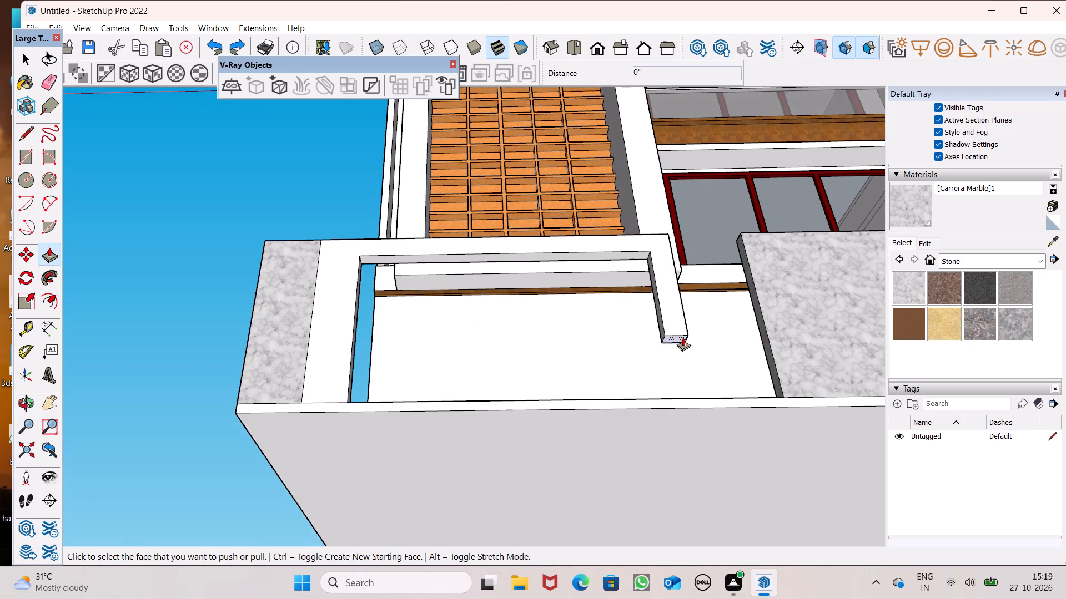
{"action": "left_click_drag", "start_coordinate": [683, 337], "coordinate": [681, 402]}
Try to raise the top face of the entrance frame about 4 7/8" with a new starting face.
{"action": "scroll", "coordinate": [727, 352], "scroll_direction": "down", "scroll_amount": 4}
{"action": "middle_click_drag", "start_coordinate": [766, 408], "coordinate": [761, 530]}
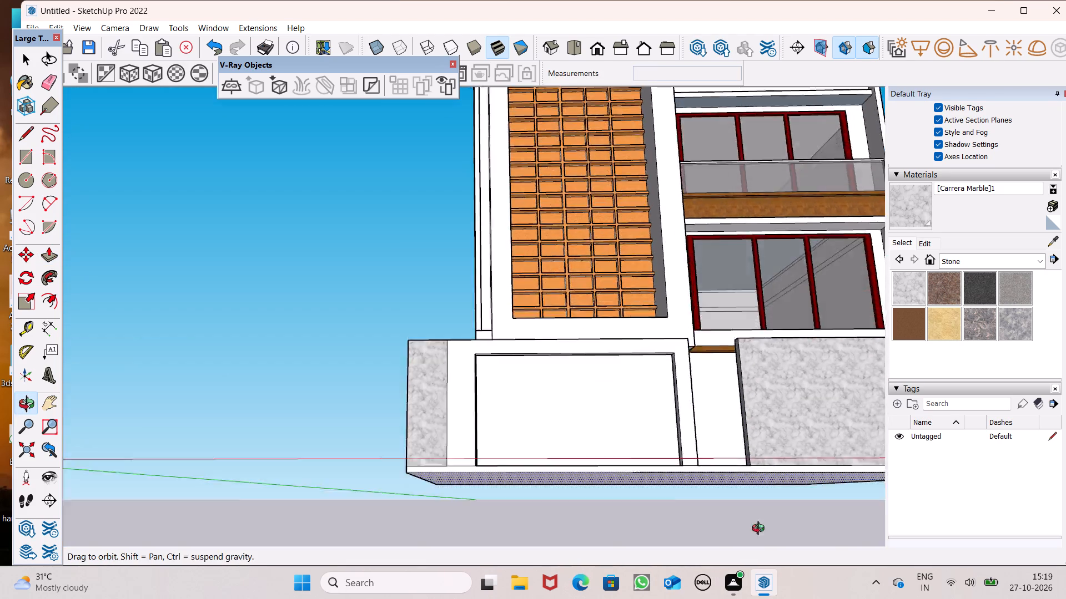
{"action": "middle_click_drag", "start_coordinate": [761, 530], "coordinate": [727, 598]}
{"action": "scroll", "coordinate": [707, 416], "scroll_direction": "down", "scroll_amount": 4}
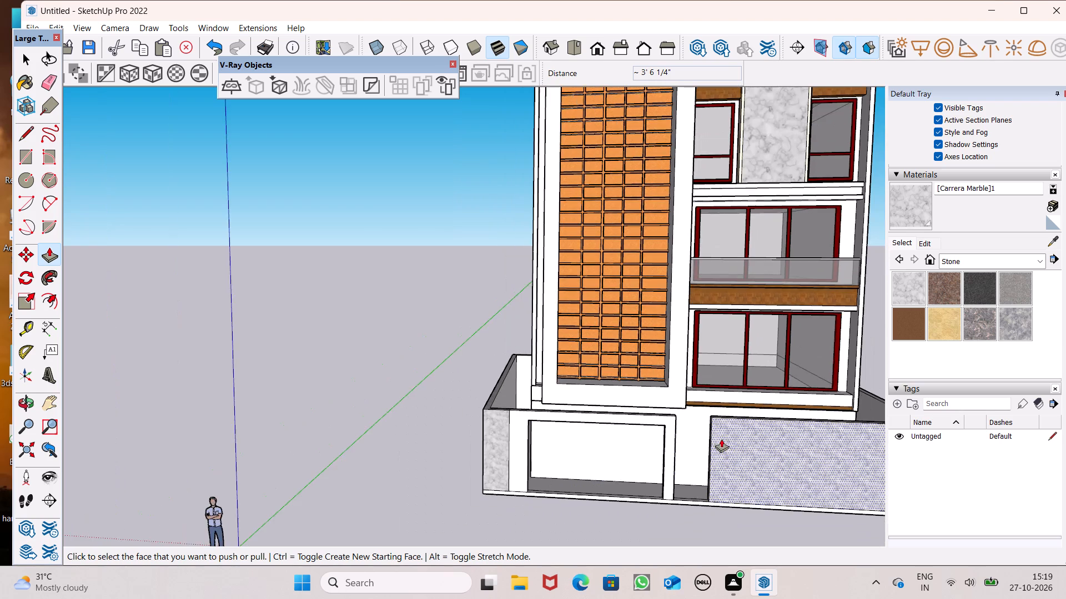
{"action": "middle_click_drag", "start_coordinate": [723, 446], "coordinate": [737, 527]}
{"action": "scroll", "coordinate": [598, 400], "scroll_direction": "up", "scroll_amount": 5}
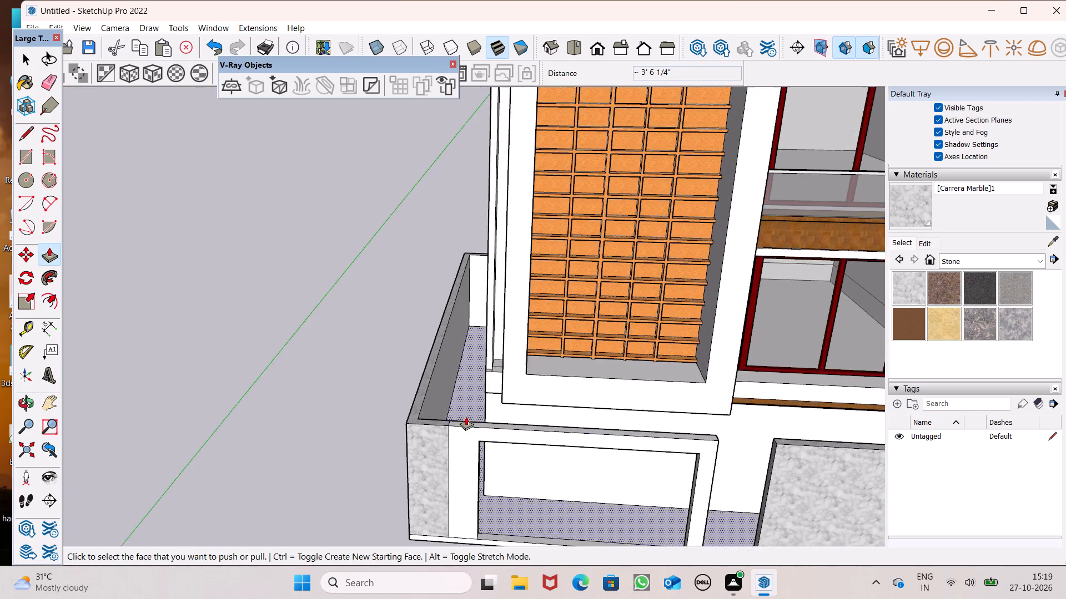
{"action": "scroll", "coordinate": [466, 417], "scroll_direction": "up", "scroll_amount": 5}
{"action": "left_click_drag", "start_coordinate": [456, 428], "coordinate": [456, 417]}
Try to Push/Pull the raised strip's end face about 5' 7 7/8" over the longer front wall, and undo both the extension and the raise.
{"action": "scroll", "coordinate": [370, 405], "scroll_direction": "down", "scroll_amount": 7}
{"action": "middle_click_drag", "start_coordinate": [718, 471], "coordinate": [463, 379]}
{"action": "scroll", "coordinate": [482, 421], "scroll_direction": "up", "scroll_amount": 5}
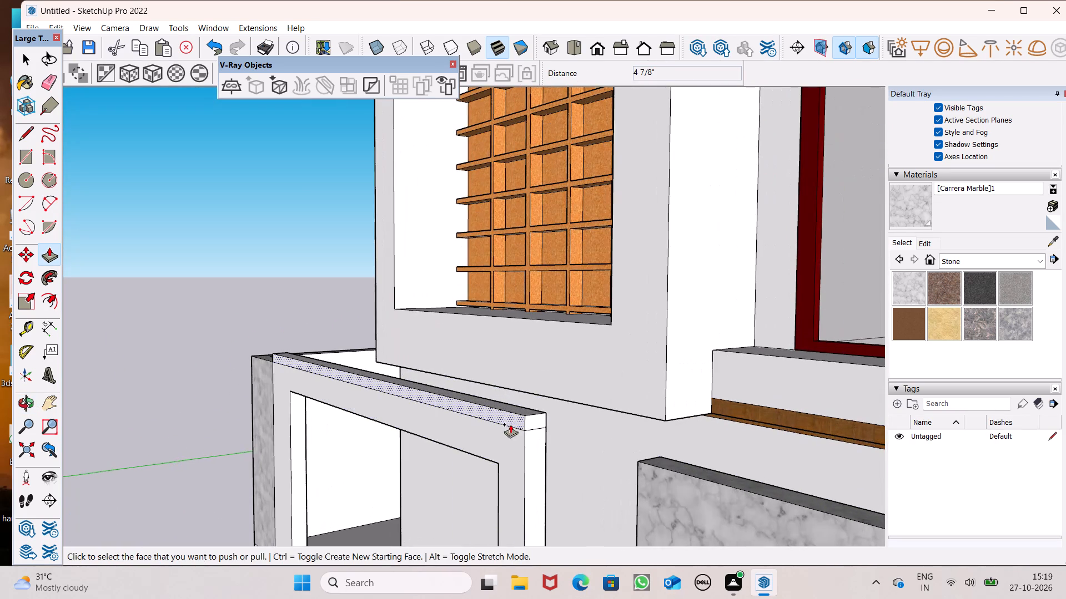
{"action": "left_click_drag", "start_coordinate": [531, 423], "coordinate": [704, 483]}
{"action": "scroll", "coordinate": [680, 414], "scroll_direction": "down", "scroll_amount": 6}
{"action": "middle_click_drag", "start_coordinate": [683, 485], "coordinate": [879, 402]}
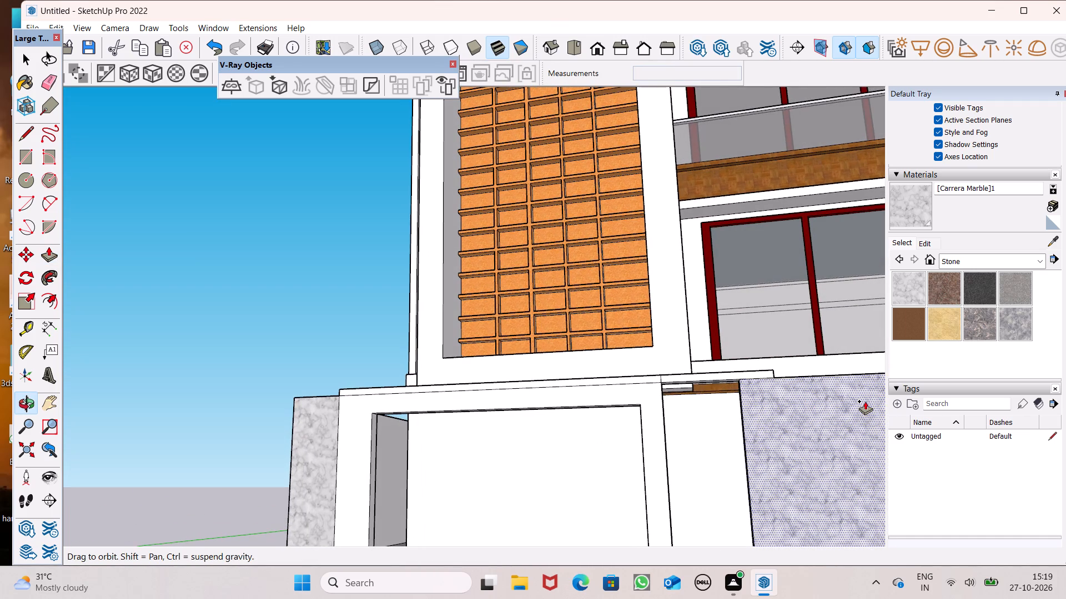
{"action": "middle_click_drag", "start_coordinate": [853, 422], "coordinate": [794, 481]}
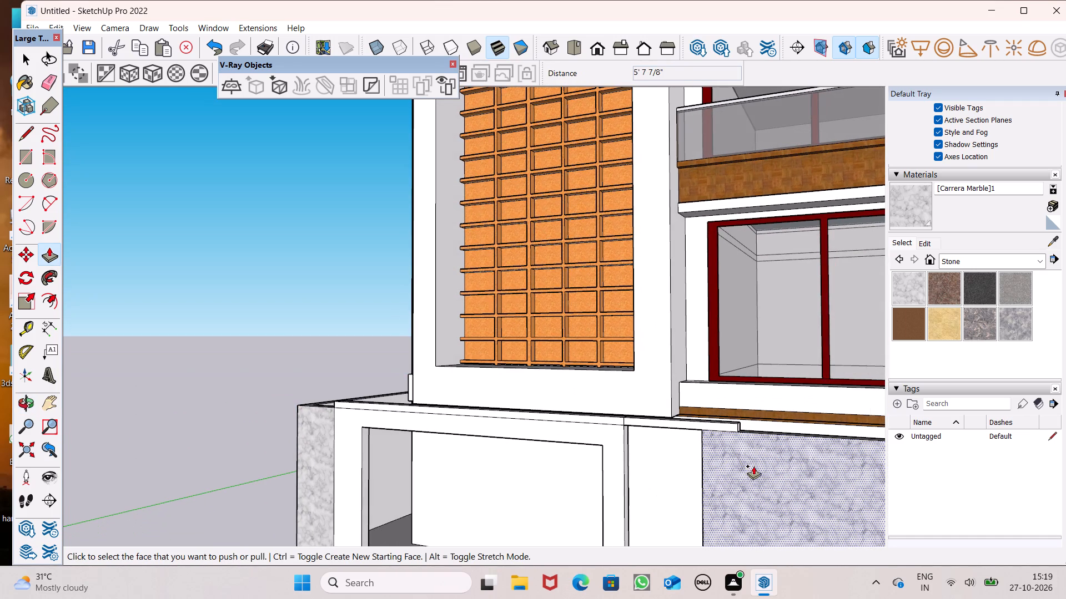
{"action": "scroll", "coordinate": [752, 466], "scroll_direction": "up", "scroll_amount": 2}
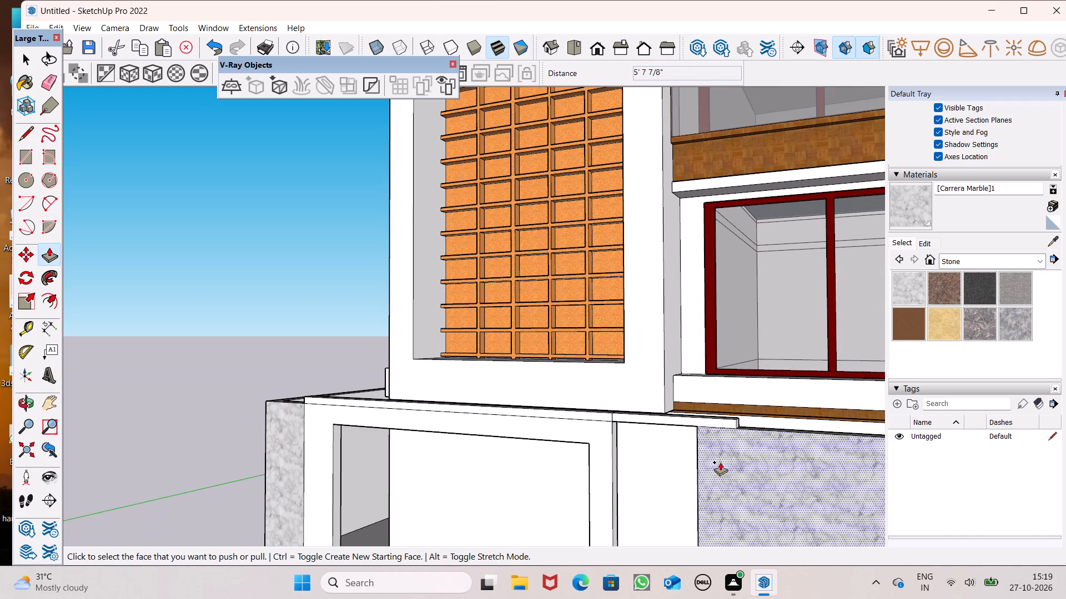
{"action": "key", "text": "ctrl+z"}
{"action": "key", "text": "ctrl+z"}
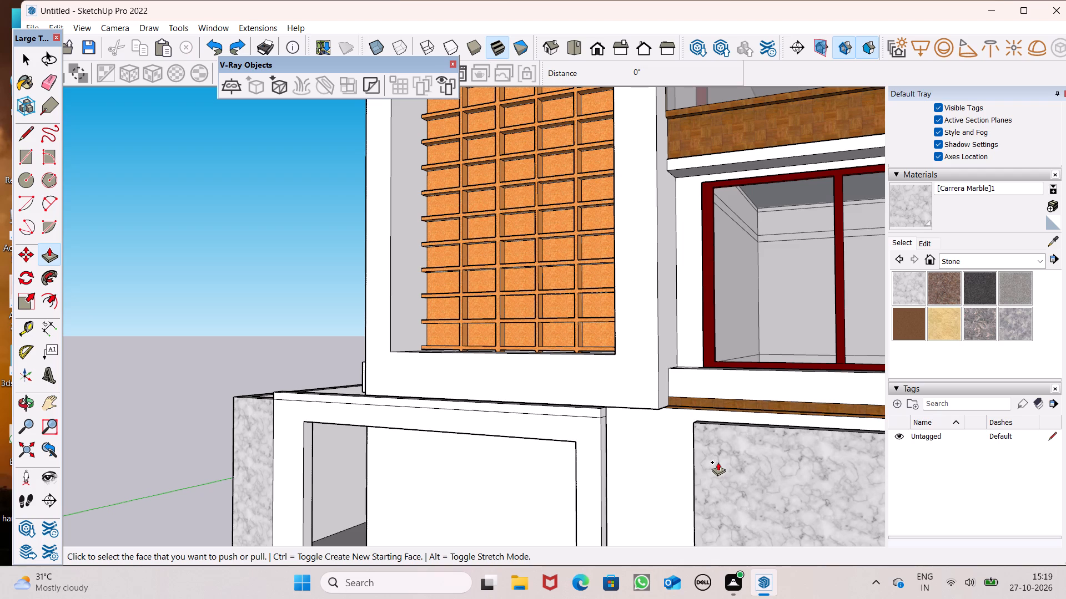
Push/Pull the top face of the entrance frame up about 3 7/8" with a new starting face.
{"action": "middle_click_drag", "start_coordinate": [682, 455], "coordinate": [751, 490]}
{"action": "scroll", "coordinate": [707, 448], "scroll_direction": "up", "scroll_amount": 4}
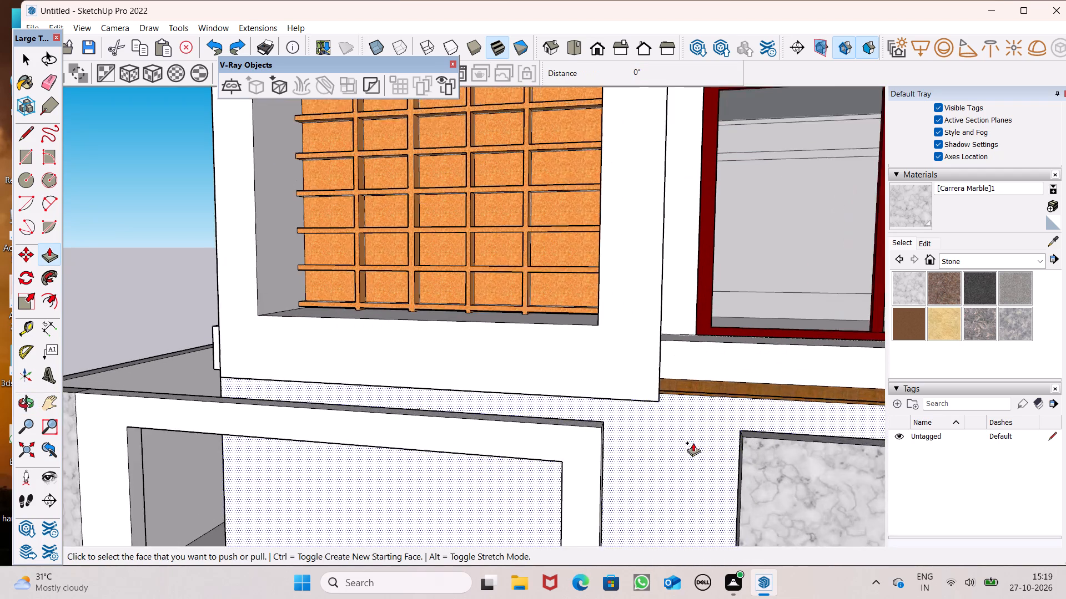
{"action": "scroll", "coordinate": [693, 443], "scroll_direction": "up", "scroll_amount": 1}
{"action": "left_click_drag", "start_coordinate": [572, 421], "coordinate": [571, 431]}
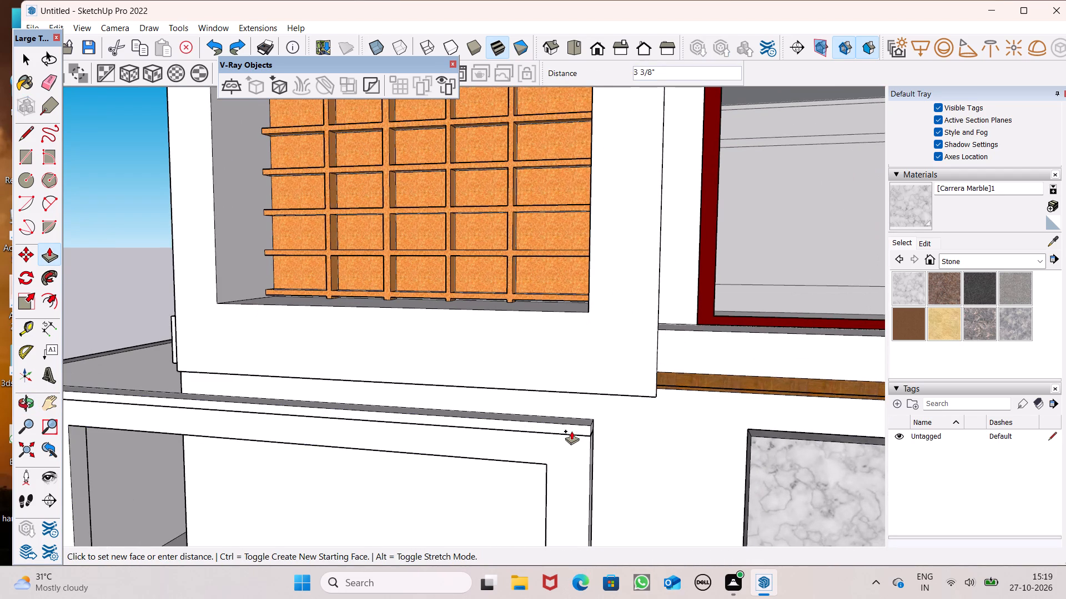
{"action": "left_click_drag", "start_coordinate": [571, 431], "coordinate": [571, 433]}
Push/Pull the raised strip's end face about 3' 11 5/8" across the remaining gap to meet the longer front wall.
{"action": "middle_click_drag", "start_coordinate": [617, 444], "coordinate": [567, 421]}
{"action": "scroll", "coordinate": [566, 420], "scroll_direction": "up", "scroll_amount": 1}
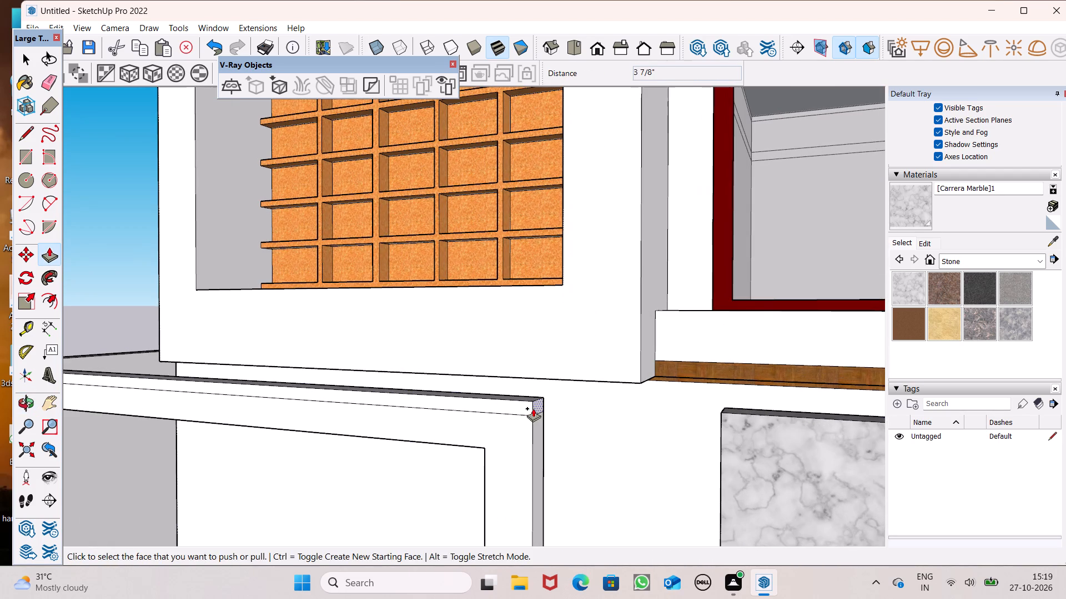
{"action": "left_click_drag", "start_coordinate": [533, 407], "coordinate": [718, 433]}
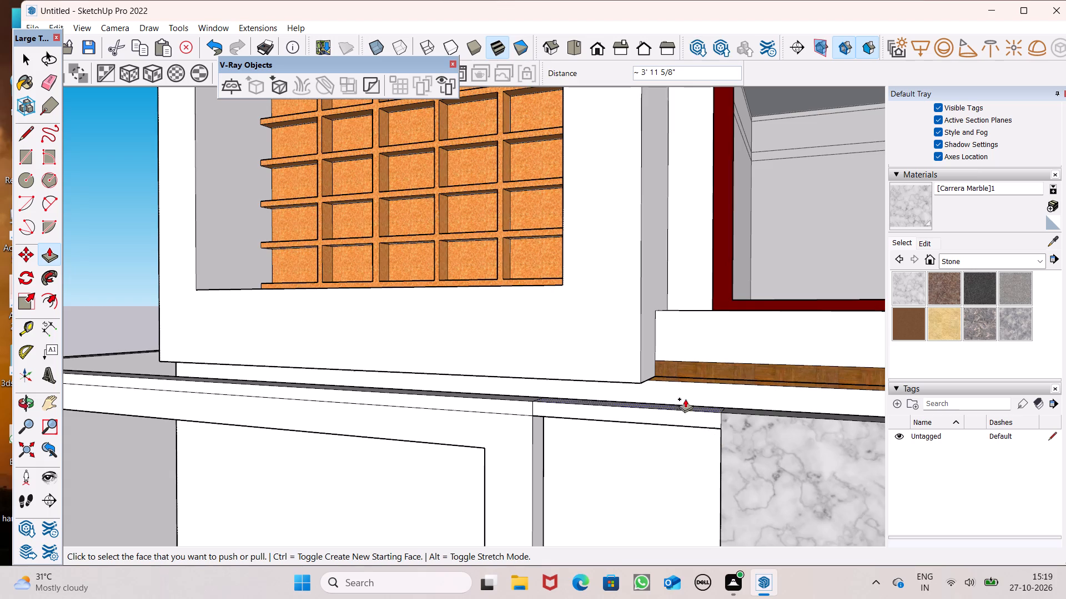
{"action": "scroll", "coordinate": [791, 387], "scroll_direction": "down", "scroll_amount": 4}
{"action": "middle_click_drag", "start_coordinate": [705, 421], "coordinate": [788, 286]}
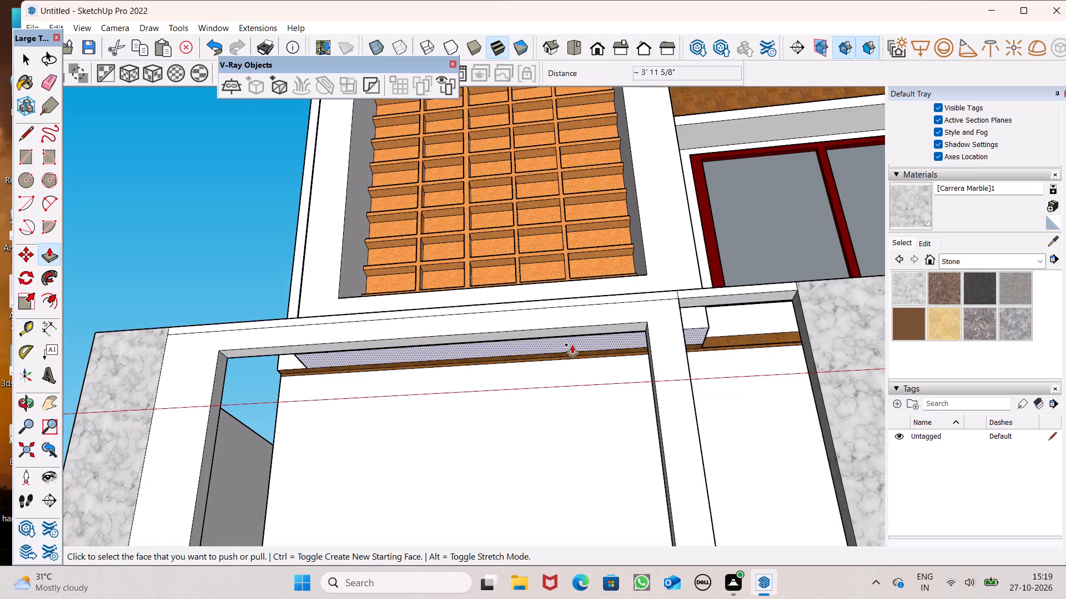
Push/Pull the underside of the projecting tower frame above the entrance by about 9 13/16".
{"action": "left_click_drag", "start_coordinate": [572, 333], "coordinate": [572, 354]}
Draw a line about 3 7/8" long on the bottom inner edge of the entrance frame's opening to fill it with a face.
{"action": "scroll", "coordinate": [575, 311], "scroll_direction": "down", "scroll_amount": 6}
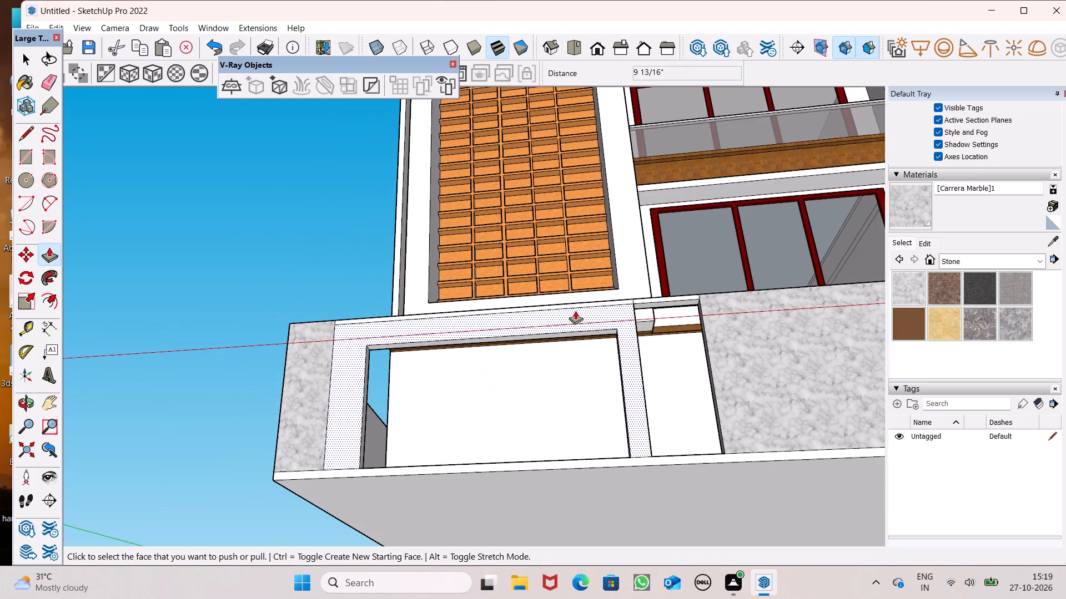
{"action": "middle_click_drag", "start_coordinate": [577, 318], "coordinate": [577, 430]}
{"action": "scroll", "coordinate": [564, 349], "scroll_direction": "down", "scroll_amount": 8}
{"action": "middle_click_drag", "start_coordinate": [588, 533], "coordinate": [592, 583]}
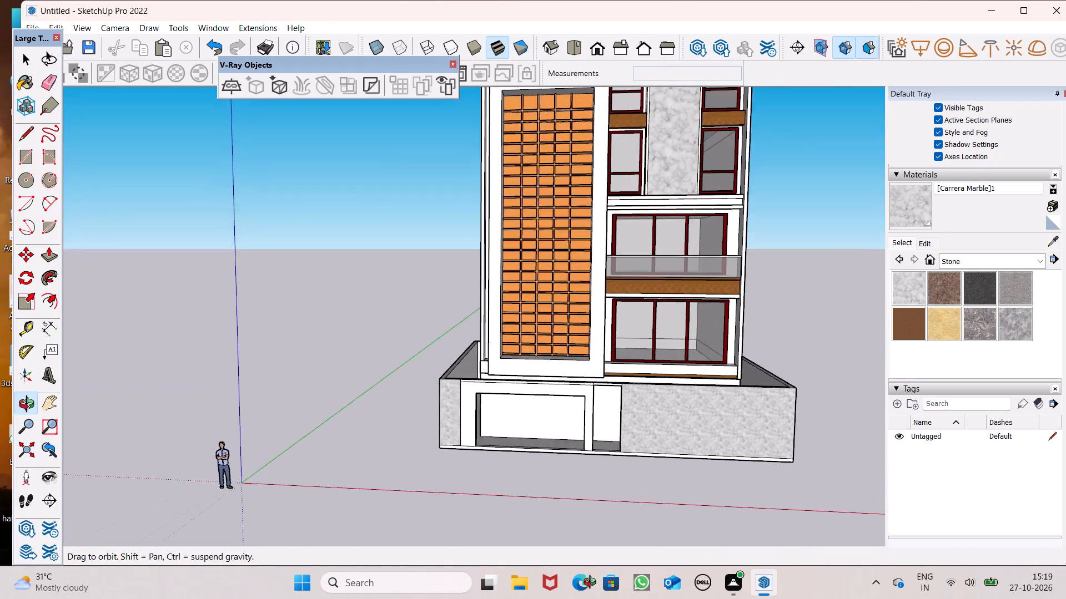
{"action": "middle_click_drag", "start_coordinate": [592, 583], "coordinate": [585, 583]}
{"action": "scroll", "coordinate": [590, 583], "scroll_direction": "up", "scroll_amount": 9}
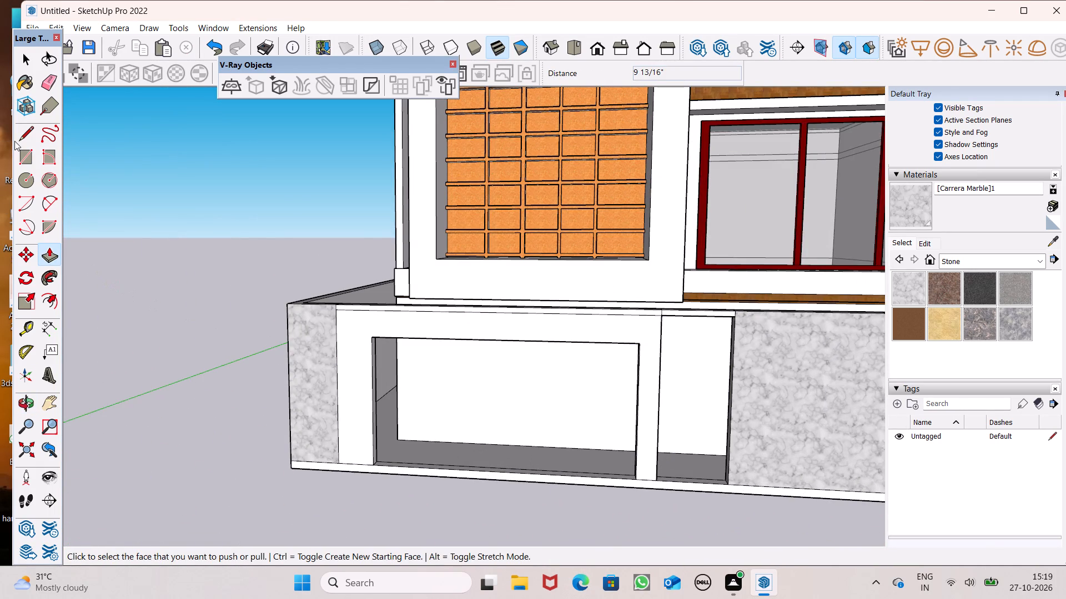
{"action": "left_click", "coordinate": [14, 140]}
{"action": "scroll", "coordinate": [291, 363], "scroll_direction": "up", "scroll_amount": 7}
{"action": "scroll", "coordinate": [316, 268], "scroll_direction": "down", "scroll_amount": 6}
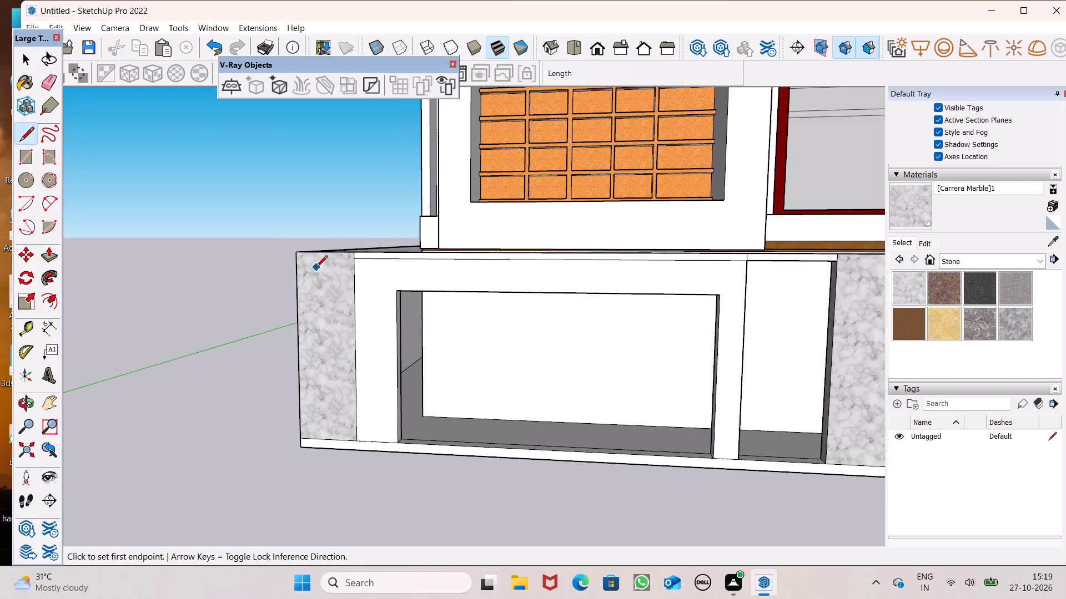
{"action": "middle_click_drag", "start_coordinate": [398, 407], "coordinate": [419, 498]}
{"action": "scroll", "coordinate": [419, 498], "scroll_direction": "up", "scroll_amount": 7}
{"action": "left_click", "coordinate": [414, 429]}
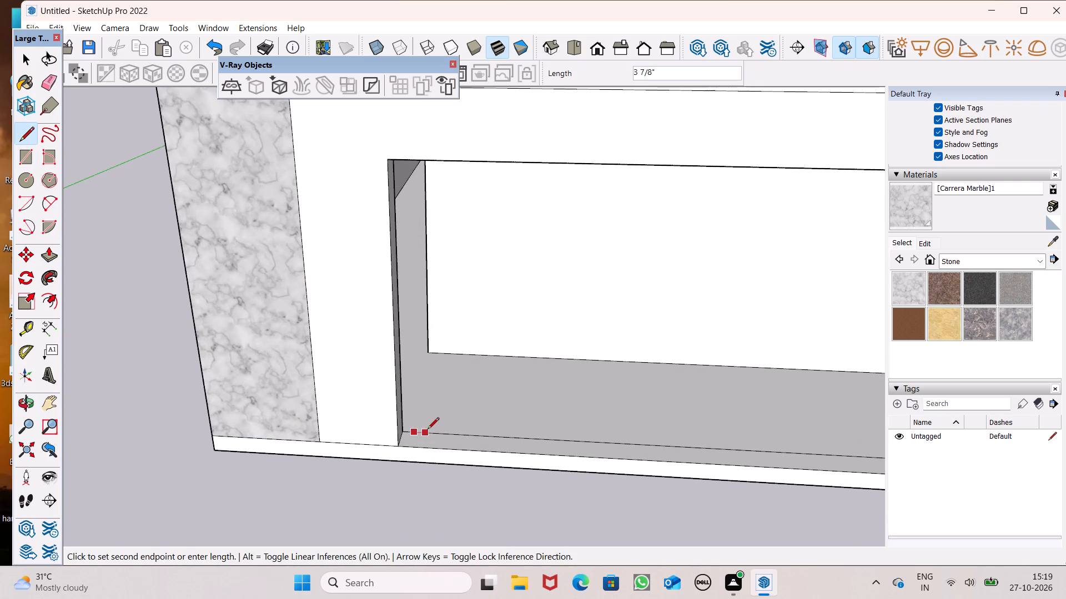
{"action": "left_click", "coordinate": [429, 430]}
{"action": "scroll", "coordinate": [397, 423], "scroll_direction": "down", "scroll_amount": 7}
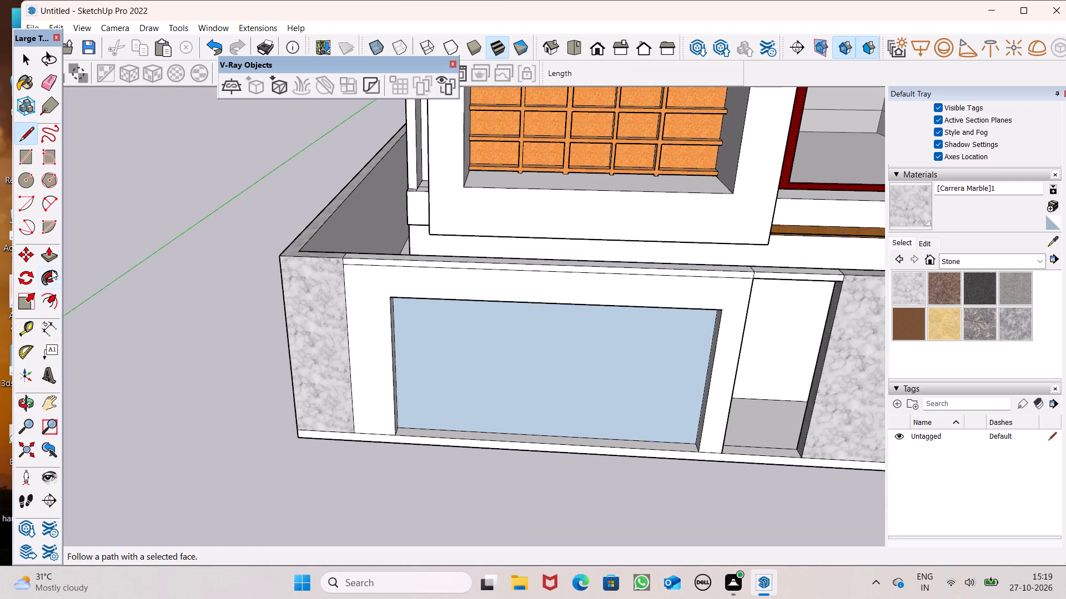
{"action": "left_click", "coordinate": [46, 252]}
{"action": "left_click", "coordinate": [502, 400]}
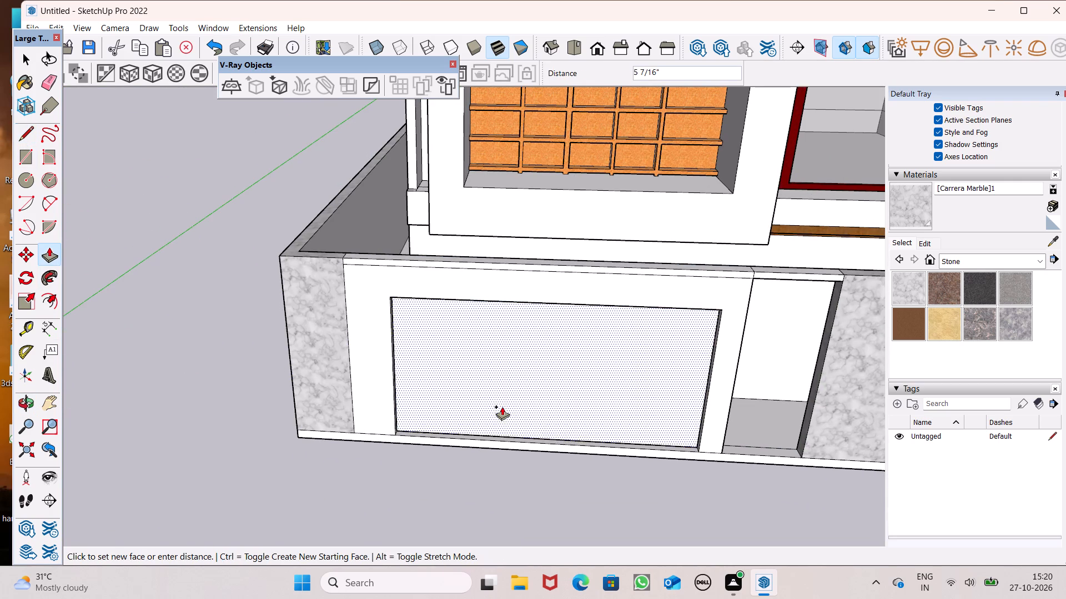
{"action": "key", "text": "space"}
Push/Pull the front face of the entrance frame inward about 1 3/4".
{"action": "scroll", "coordinate": [329, 405], "scroll_direction": "down", "scroll_amount": 1}
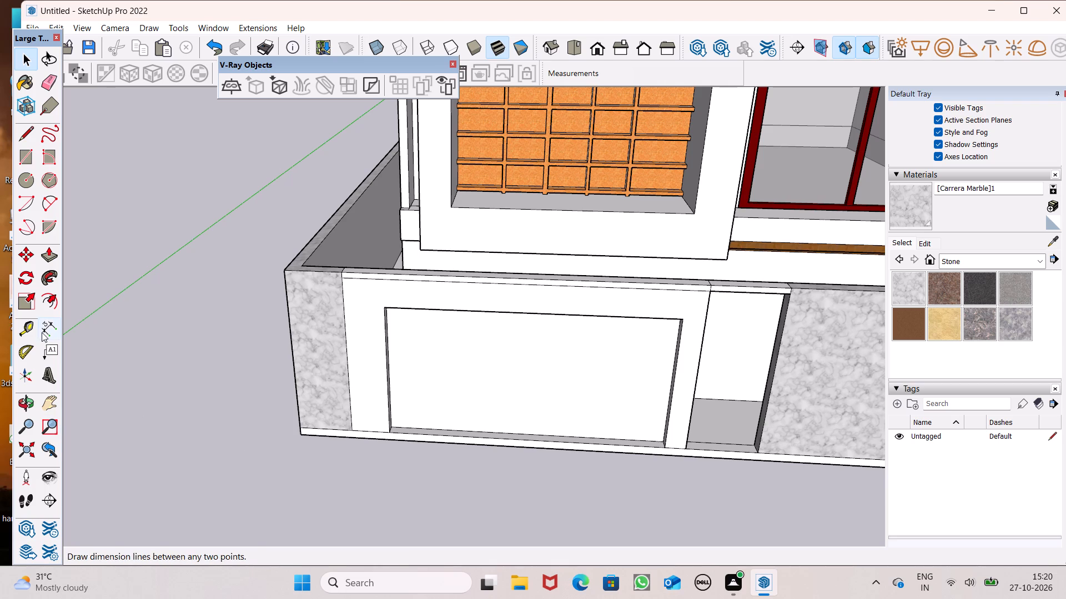
{"action": "left_click", "coordinate": [54, 259]}
{"action": "scroll", "coordinate": [401, 374], "scroll_direction": "up", "scroll_amount": 2}
{"action": "left_click", "coordinate": [374, 388]}
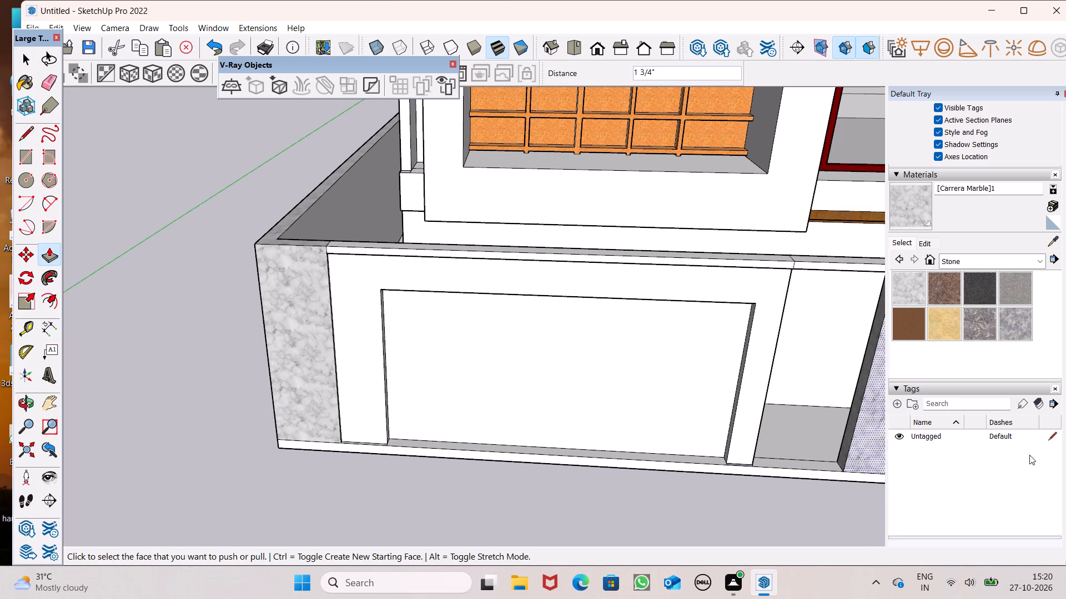
Paint the front face of the entrance frame with Wood Floor from the Wood materials collection.
{"action": "left_click", "coordinate": [986, 266]}
{"action": "left_click", "coordinate": [986, 447]}
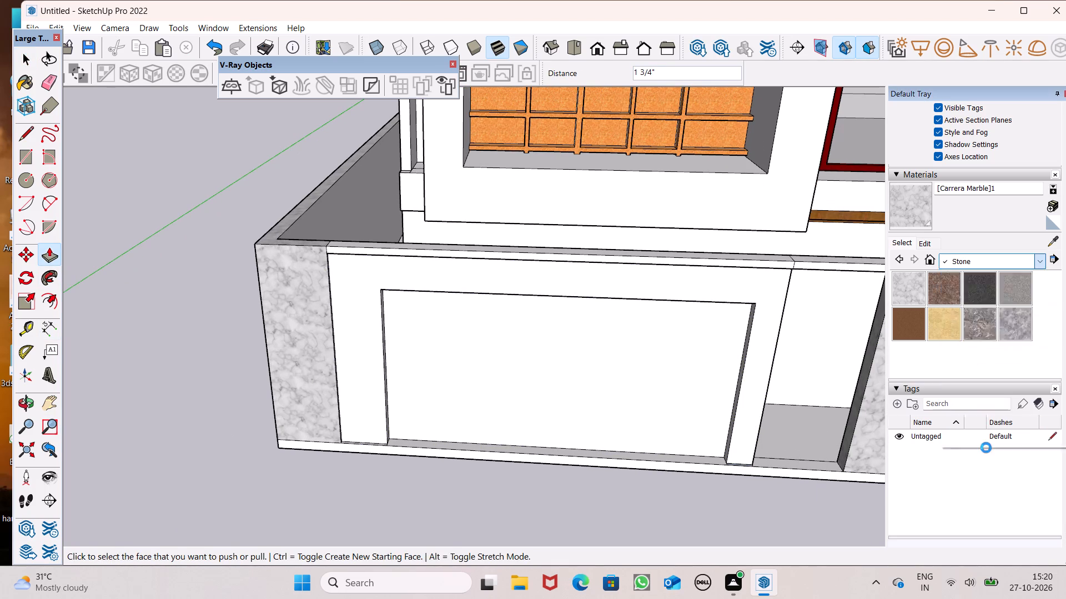
{"action": "left_click", "coordinate": [986, 347]}
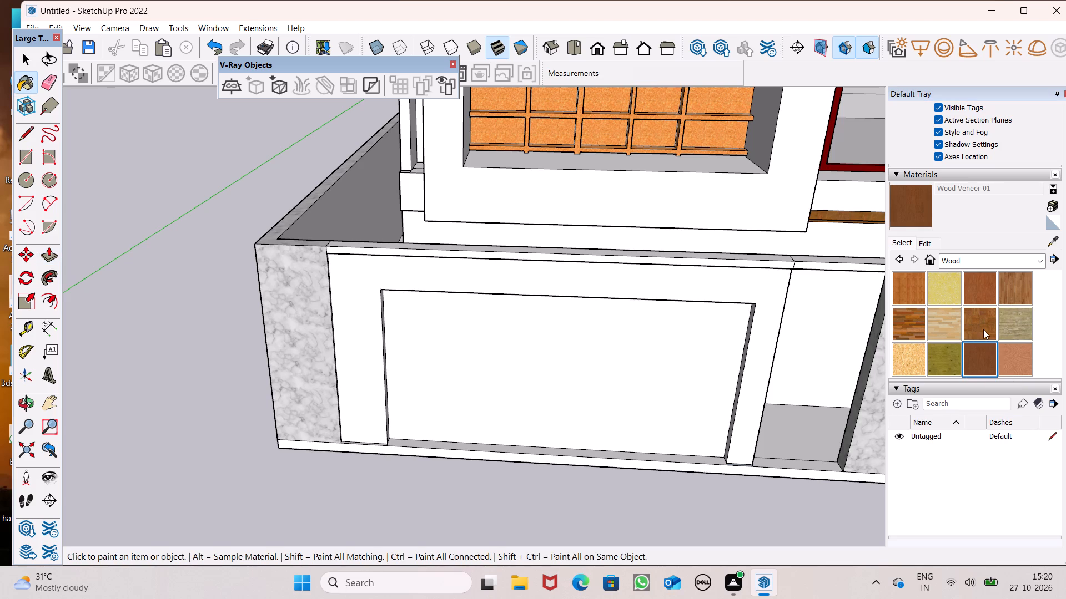
{"action": "left_click", "coordinate": [1022, 281]}
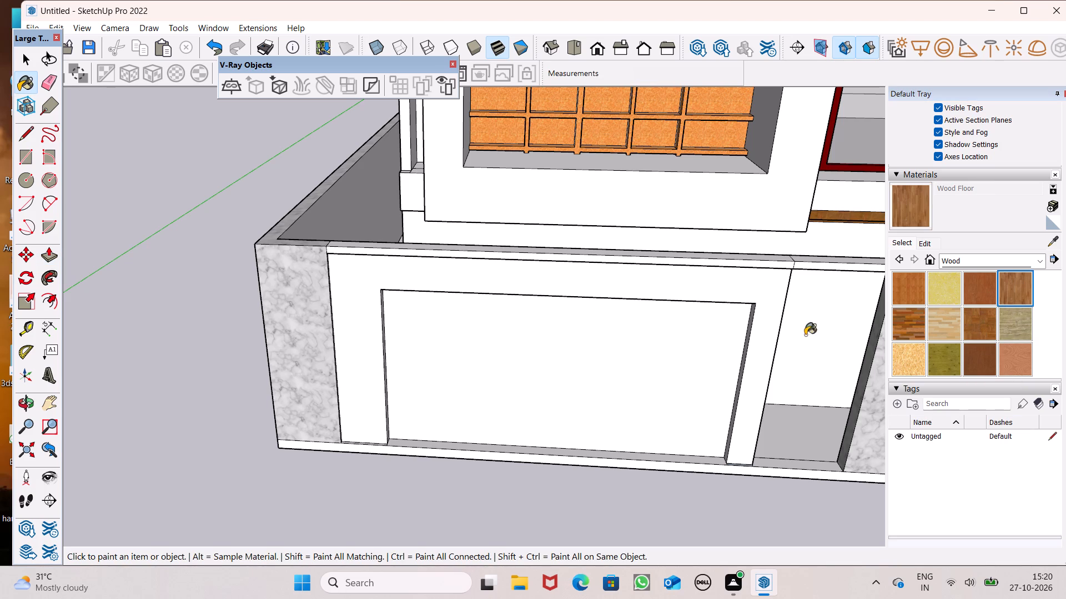
{"action": "left_click", "coordinate": [370, 275]}
Paint the beam's underside and both inner jambs of the entrance frame's opening with Wood Floor.
{"action": "scroll", "coordinate": [493, 274], "scroll_direction": "down", "scroll_amount": 2}
{"action": "middle_click_drag", "start_coordinate": [521, 332], "coordinate": [399, 0]}
{"action": "scroll", "coordinate": [521, 331], "scroll_direction": "up", "scroll_amount": 1}
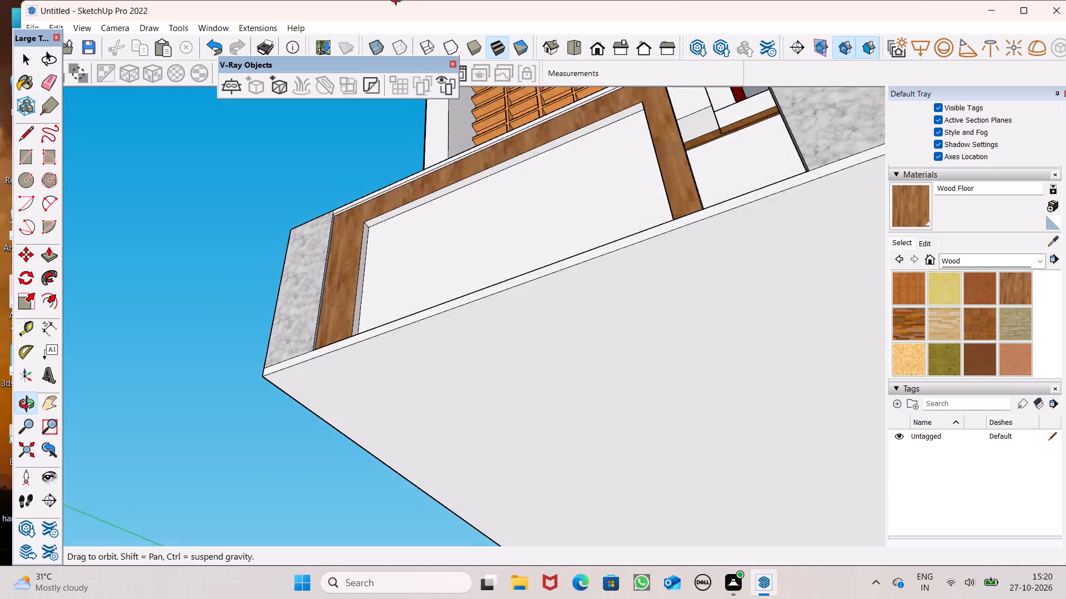
{"action": "middle_click_drag", "start_coordinate": [399, 0], "coordinate": [398, 0]}
{"action": "scroll", "coordinate": [394, 123], "scroll_direction": "up", "scroll_amount": 5}
{"action": "left_click", "coordinate": [366, 248]}
{"action": "scroll", "coordinate": [355, 266], "scroll_direction": "up", "scroll_amount": 5}
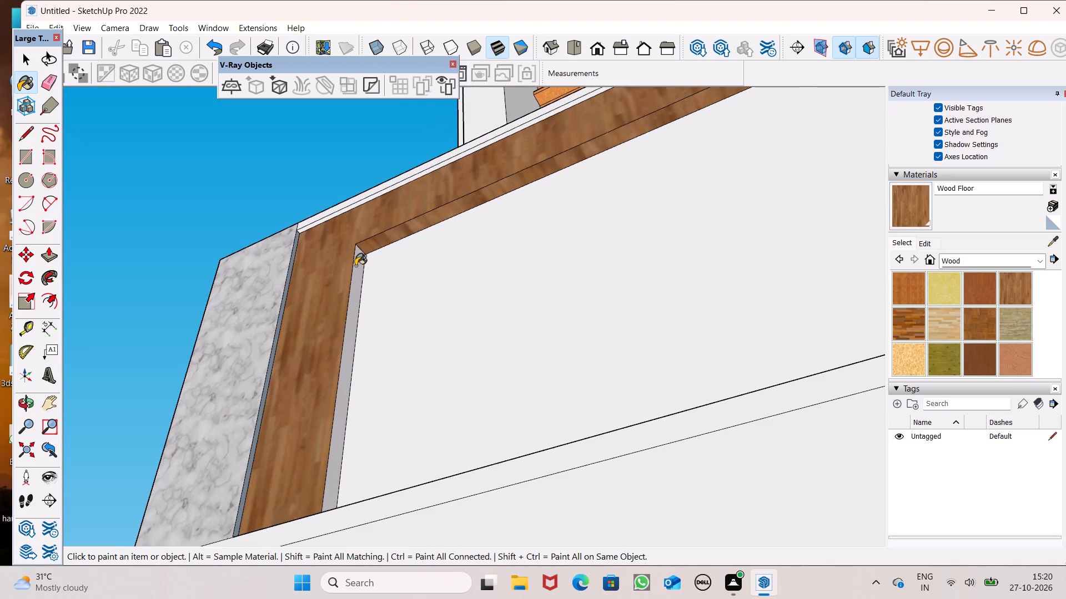
{"action": "left_click", "coordinate": [361, 263]}
{"action": "scroll", "coordinate": [357, 253], "scroll_direction": "down", "scroll_amount": 6}
{"action": "middle_click_drag", "start_coordinate": [375, 295], "coordinate": [537, 475]}
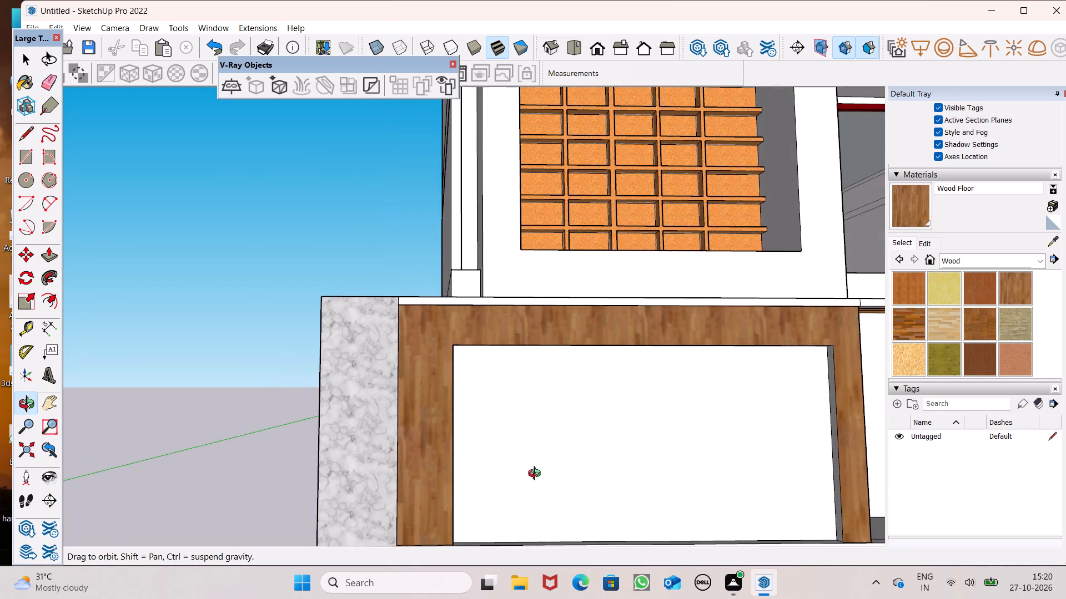
{"action": "middle_click_drag", "start_coordinate": [537, 475], "coordinate": [670, 489]}
{"action": "scroll", "coordinate": [788, 465], "scroll_direction": "up", "scroll_amount": 3}
{"action": "left_click", "coordinate": [791, 460]}
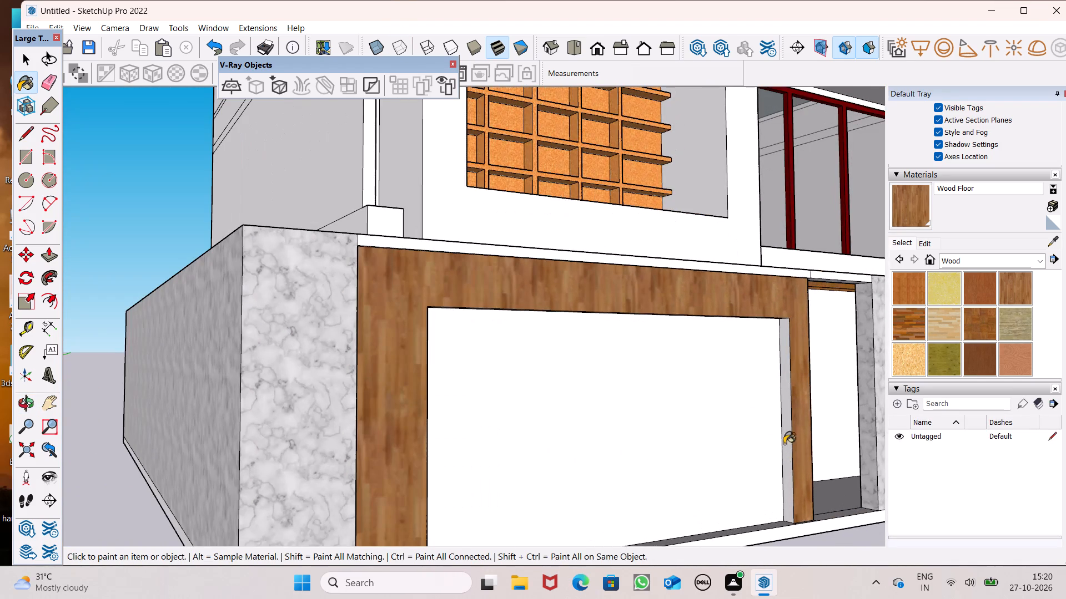
Paint the outer side of the entrance frame's post, facing the open gap, with Wood Floor.
{"action": "scroll", "coordinate": [690, 404], "scroll_direction": "down", "scroll_amount": 5}
{"action": "middle_click_drag", "start_coordinate": [811, 476], "coordinate": [374, 506]}
{"action": "scroll", "coordinate": [378, 492], "scroll_direction": "up", "scroll_amount": 6}
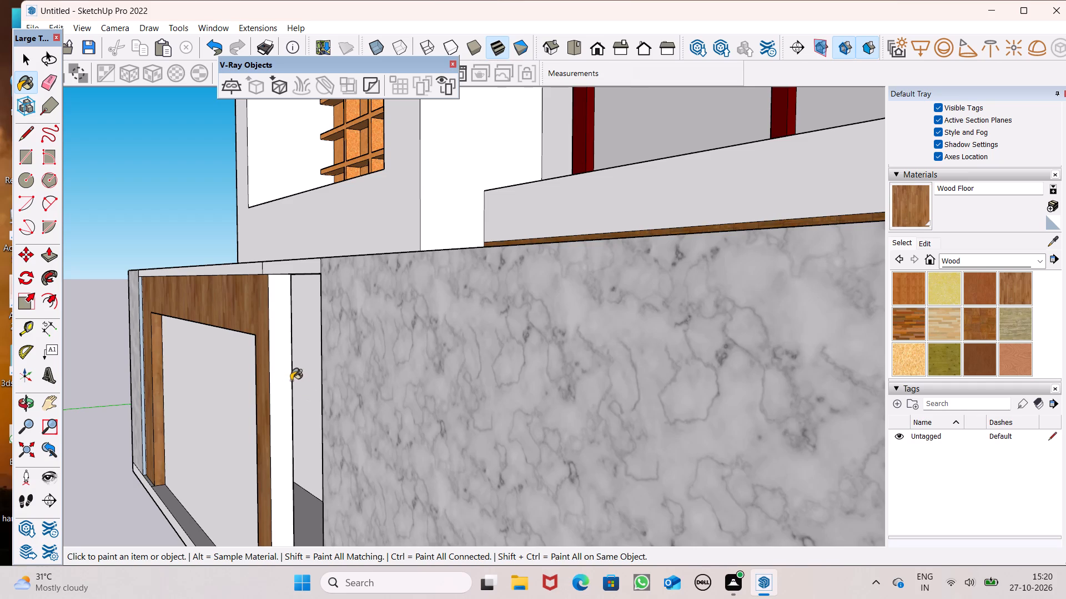
{"action": "left_click", "coordinate": [280, 378]}
Erase the short seam line across the front of the white top strip above the entrance frame's post.
{"action": "scroll", "coordinate": [289, 363], "scroll_direction": "down", "scroll_amount": 4}
{"action": "middle_click_drag", "start_coordinate": [291, 370], "coordinate": [544, 426]}
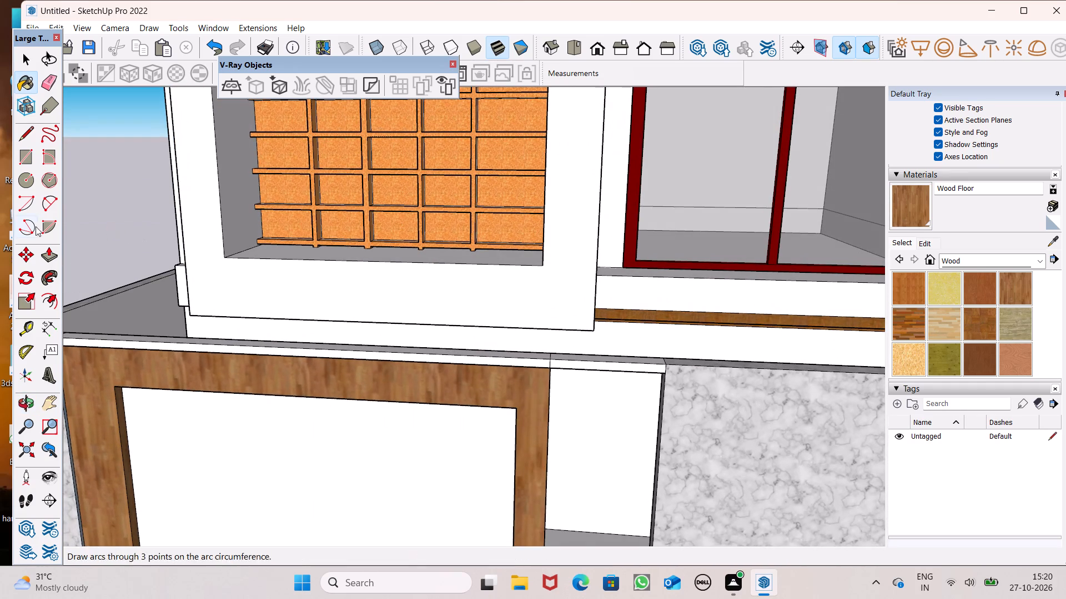
{"action": "left_click_drag", "start_coordinate": [43, 88], "coordinate": [52, 96]}
{"action": "scroll", "coordinate": [470, 370], "scroll_direction": "up", "scroll_amount": 6}
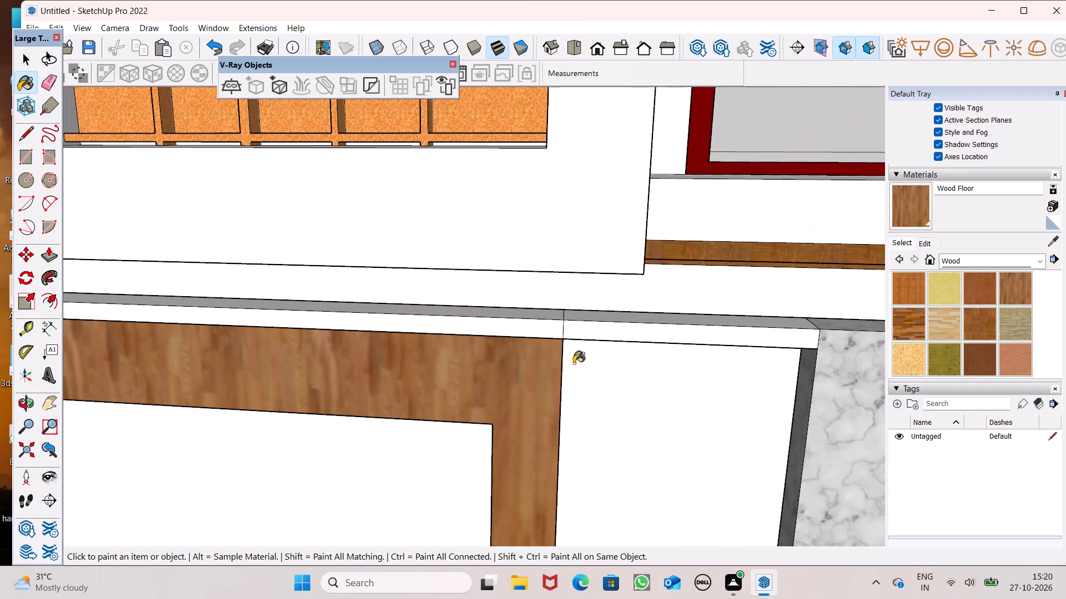
{"action": "left_click", "coordinate": [43, 74]}
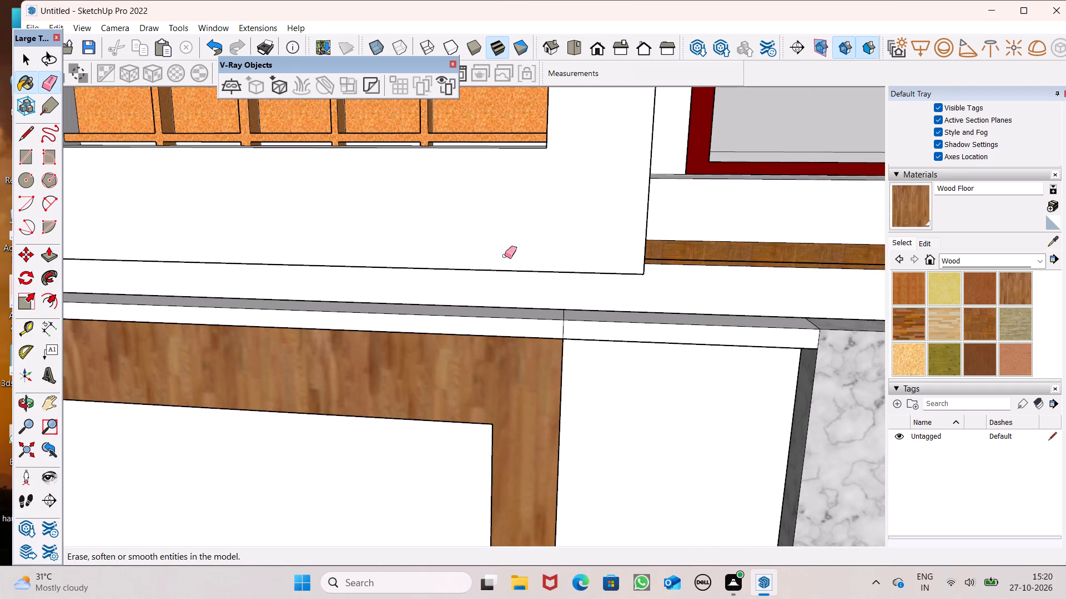
{"action": "scroll", "coordinate": [590, 263], "scroll_direction": "up", "scroll_amount": 3}
{"action": "left_click_drag", "start_coordinate": [547, 340], "coordinate": [533, 341]}
{"action": "left_click_drag", "start_coordinate": [541, 351], "coordinate": [549, 351]}
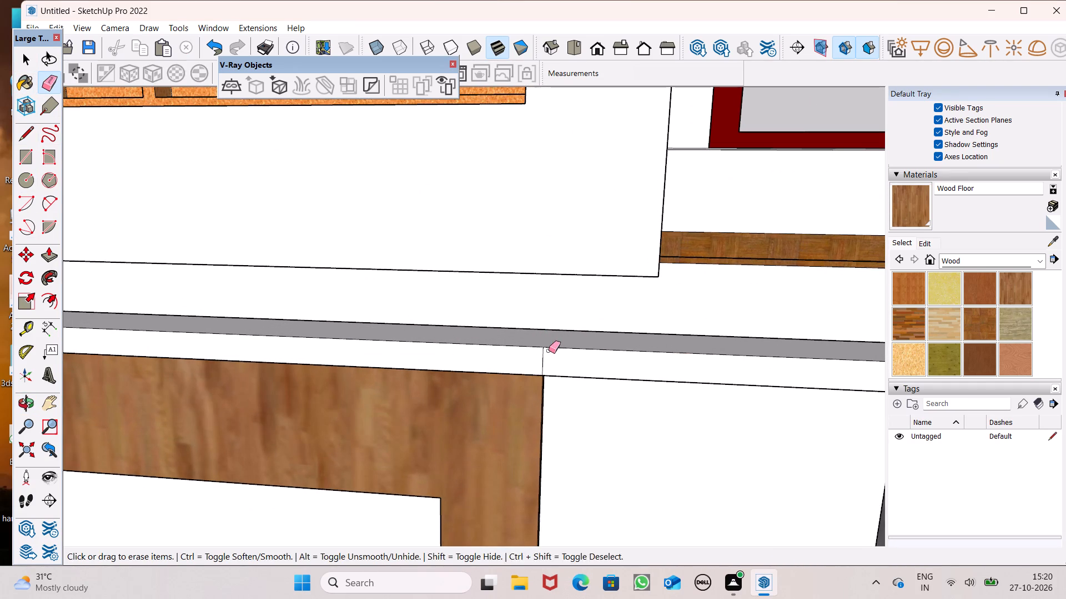
{"action": "left_click_drag", "start_coordinate": [549, 351], "coordinate": [550, 351]}
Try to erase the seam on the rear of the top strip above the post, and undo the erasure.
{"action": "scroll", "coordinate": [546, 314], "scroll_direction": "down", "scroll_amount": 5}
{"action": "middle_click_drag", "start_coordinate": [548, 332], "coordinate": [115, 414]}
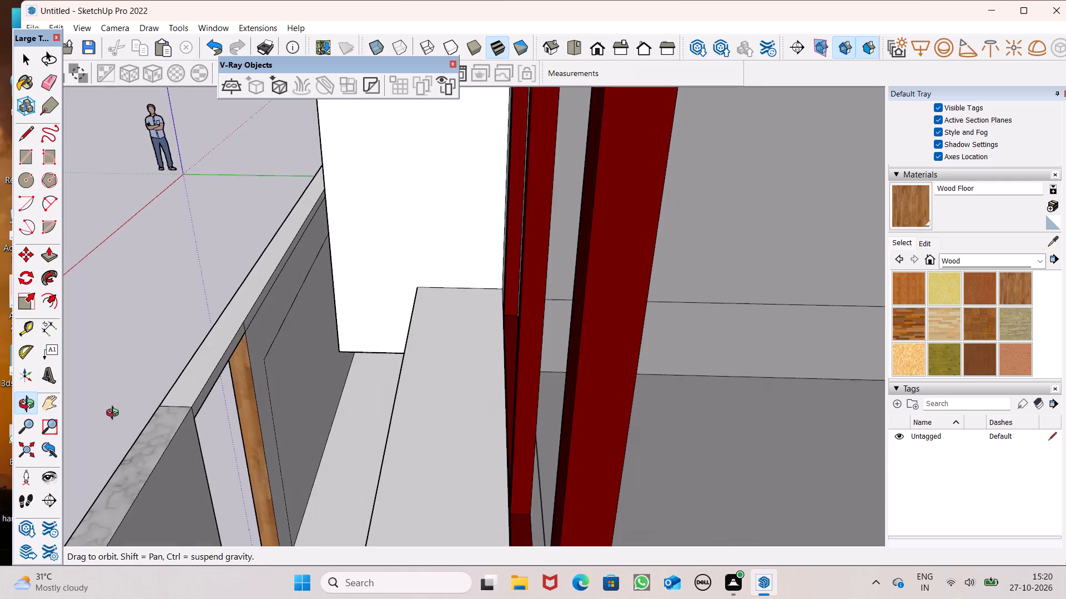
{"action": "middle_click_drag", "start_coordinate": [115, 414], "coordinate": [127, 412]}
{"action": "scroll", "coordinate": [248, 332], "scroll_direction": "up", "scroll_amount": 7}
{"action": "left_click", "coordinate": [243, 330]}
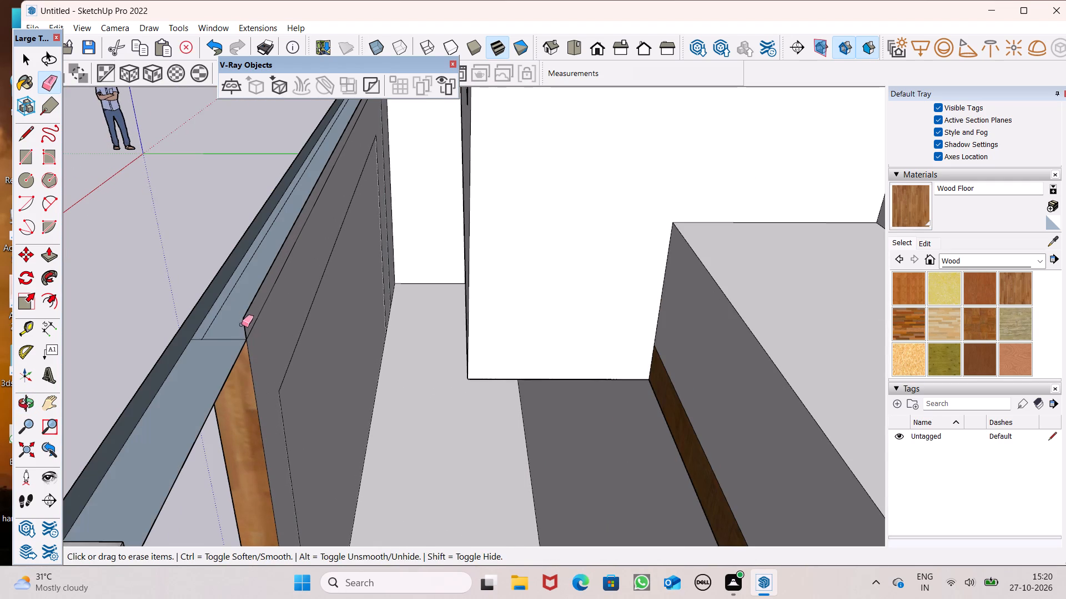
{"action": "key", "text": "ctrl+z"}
Erase the short seam line on the rear side of the top strip above the entrance frame's post.
{"action": "scroll", "coordinate": [247, 355], "scroll_direction": "up", "scroll_amount": 4}
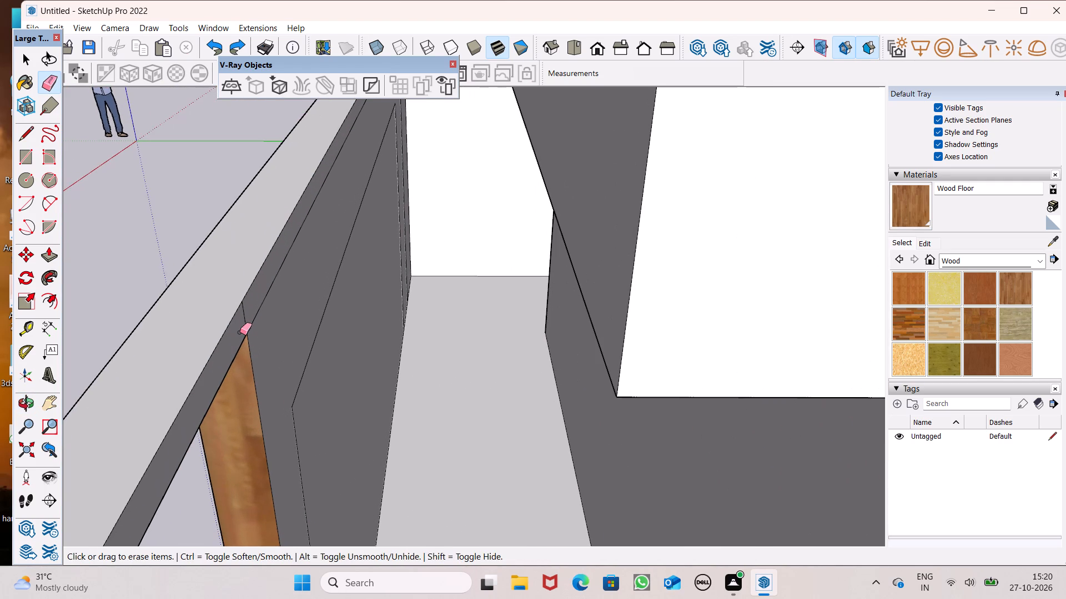
{"action": "left_click_drag", "start_coordinate": [240, 327], "coordinate": [249, 314]}
{"action": "key", "text": "space"}
Paint the front and rear faces of the gate panel inside the entrance frame with Wood Veneer 01.
{"action": "scroll", "coordinate": [232, 309], "scroll_direction": "down", "scroll_amount": 3}
{"action": "middle_click_drag", "start_coordinate": [223, 338], "coordinate": [492, 351]}
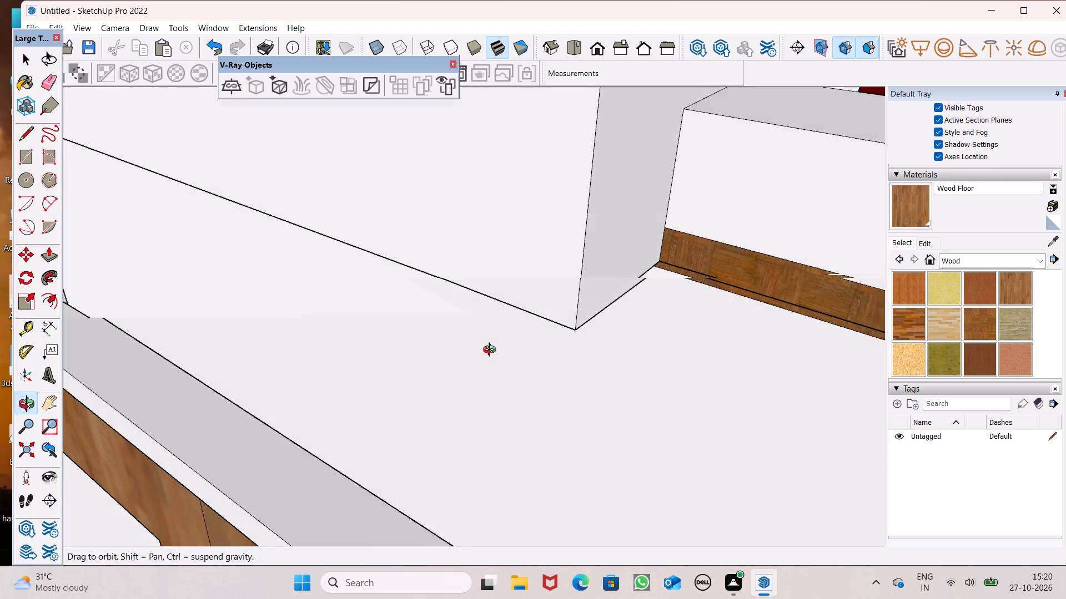
{"action": "middle_click_drag", "start_coordinate": [492, 351], "coordinate": [497, 352]}
{"action": "scroll", "coordinate": [458, 326], "scroll_direction": "down", "scroll_amount": 6}
{"action": "scroll", "coordinate": [384, 282], "scroll_direction": "down", "scroll_amount": 7}
{"action": "middle_click_drag", "start_coordinate": [395, 406], "coordinate": [584, 320]}
{"action": "scroll", "coordinate": [579, 290], "scroll_direction": "down", "scroll_amount": 3}
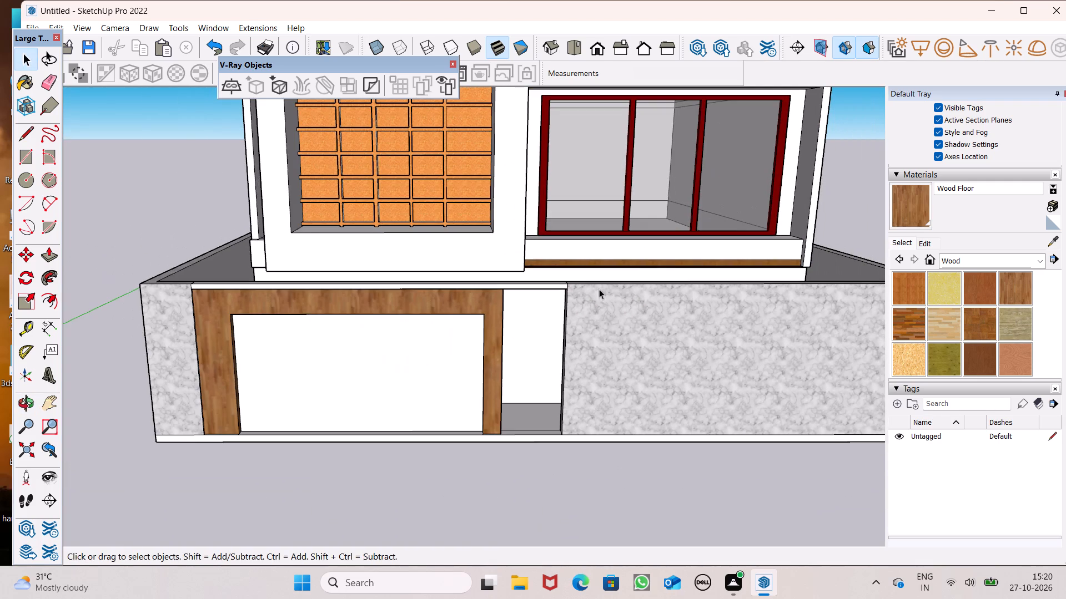
{"action": "left_click", "coordinate": [981, 361]}
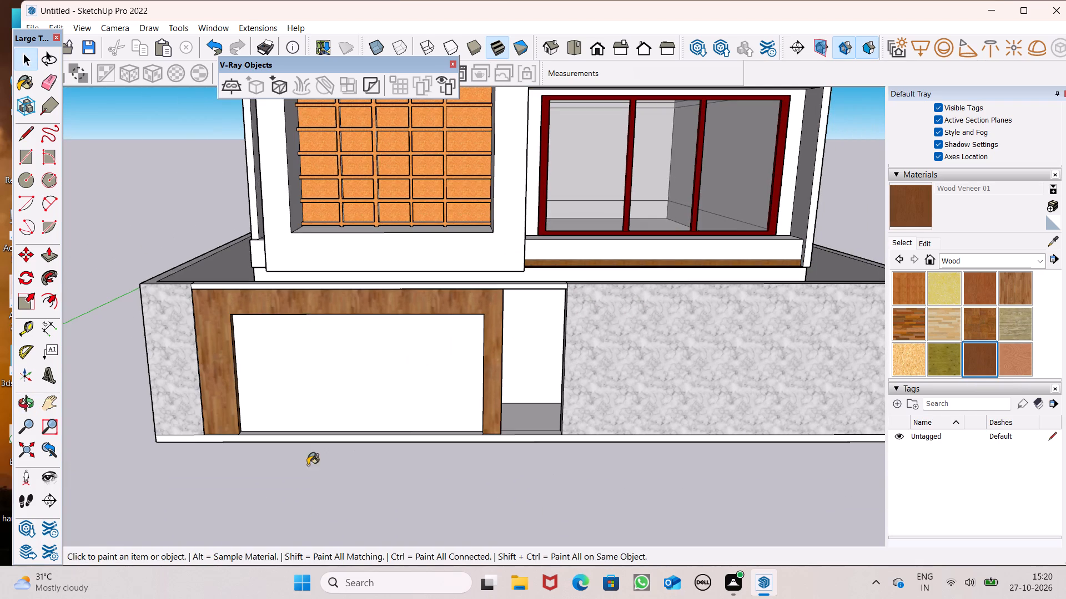
{"action": "left_click", "coordinate": [352, 377]}
{"action": "middle_click_drag", "start_coordinate": [450, 476], "coordinate": [795, 598]}
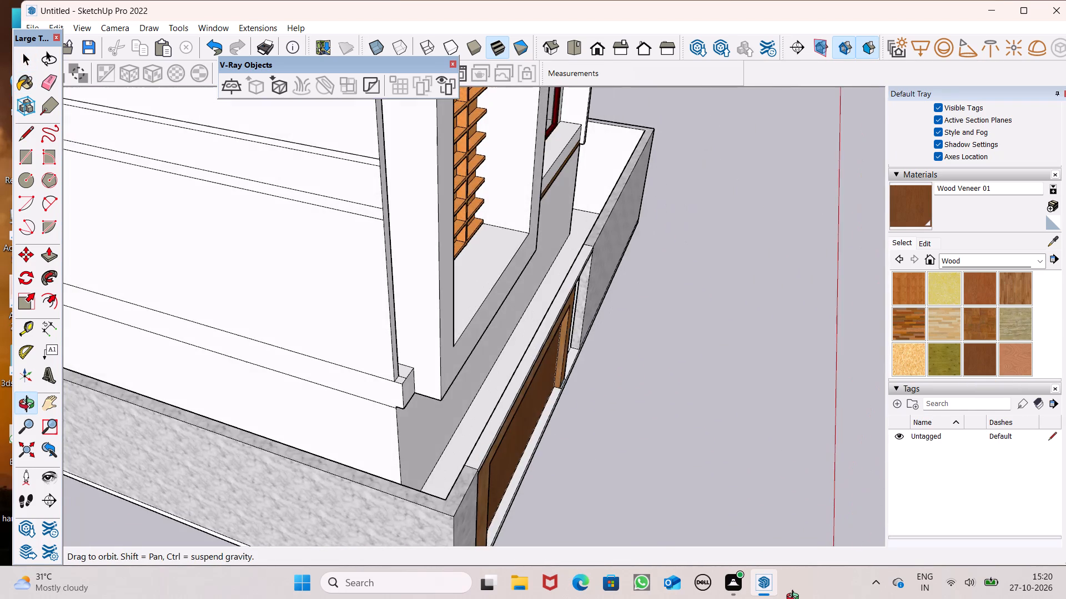
{"action": "middle_click_drag", "start_coordinate": [795, 598], "coordinate": [968, 561]}
{"action": "left_click", "coordinate": [589, 384]}
Paint the rear face of the entrance frame around the gate panel with Wood Floor.
{"action": "middle_click_drag", "start_coordinate": [706, 410], "coordinate": [717, 404]}
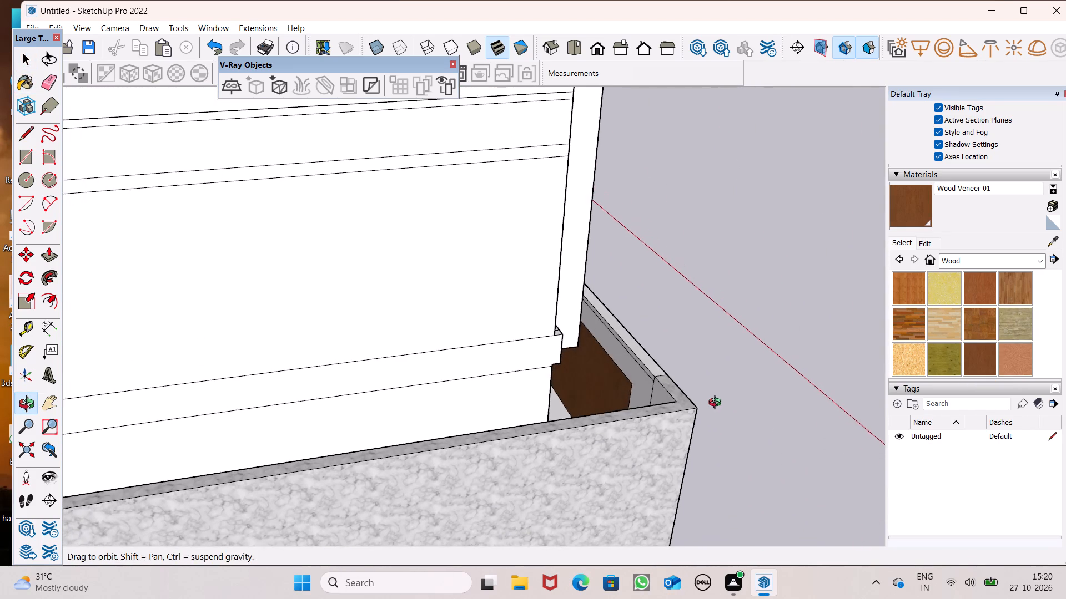
{"action": "middle_click_drag", "start_coordinate": [717, 404], "coordinate": [705, 398]}
{"action": "scroll", "coordinate": [705, 398], "scroll_direction": "up", "scroll_amount": 1}
{"action": "left_click", "coordinate": [1010, 295]}
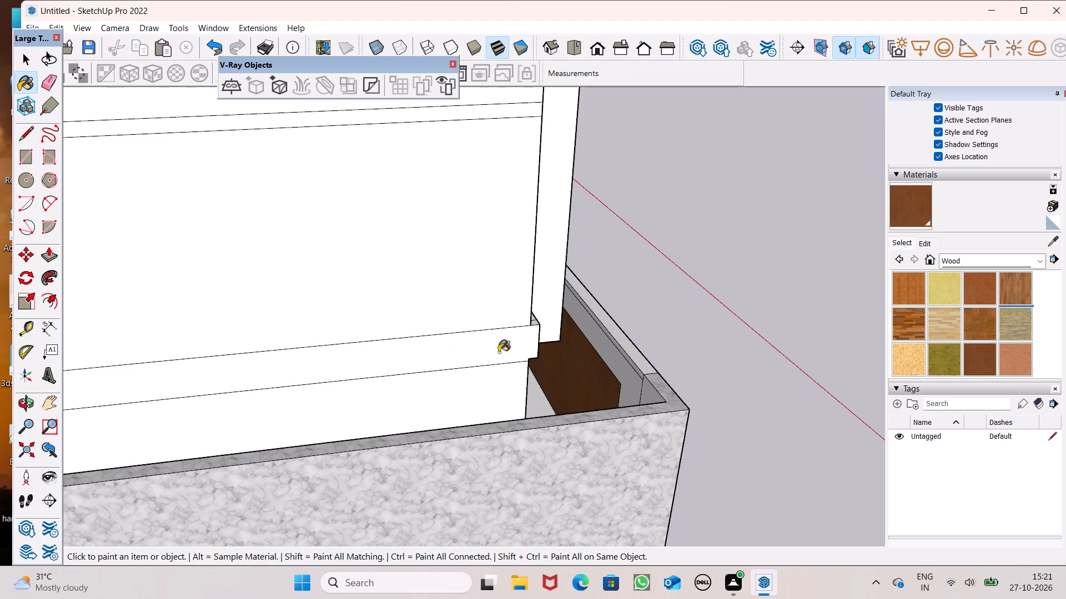
{"action": "left_click", "coordinate": [614, 362]}
Examine the gate, the boundary wall and the whole building facade from the front.
{"action": "scroll", "coordinate": [619, 362], "scroll_direction": "down", "scroll_amount": 1}
{"action": "middle_click_drag", "start_coordinate": [686, 395], "coordinate": [182, 342]}
{"action": "scroll", "coordinate": [179, 336], "scroll_direction": "up", "scroll_amount": 1}
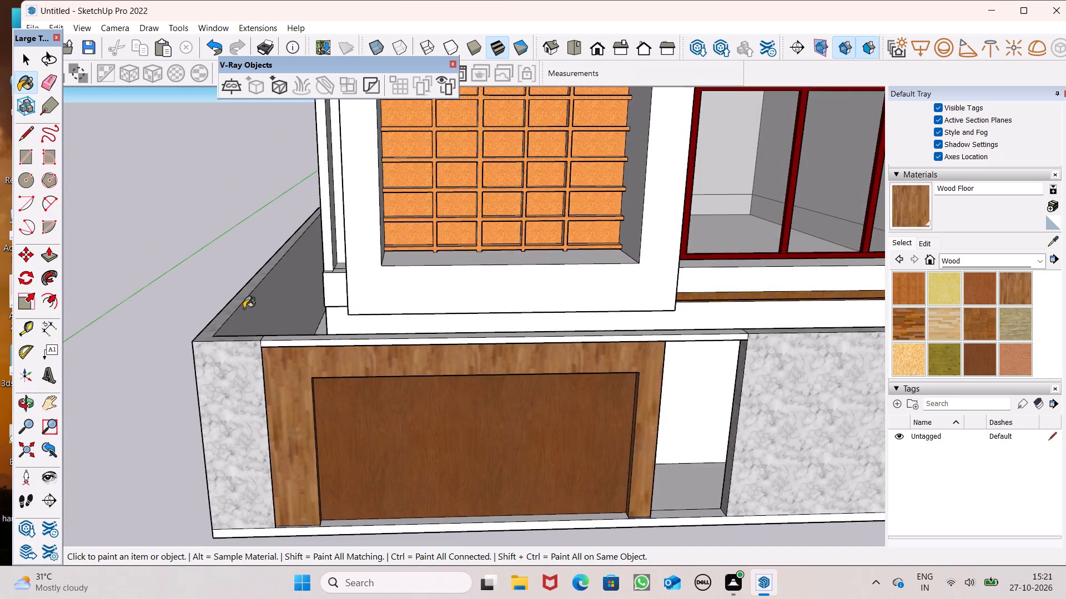
{"action": "scroll", "coordinate": [278, 303], "scroll_direction": "down", "scroll_amount": 3}
{"action": "key", "text": "space"}
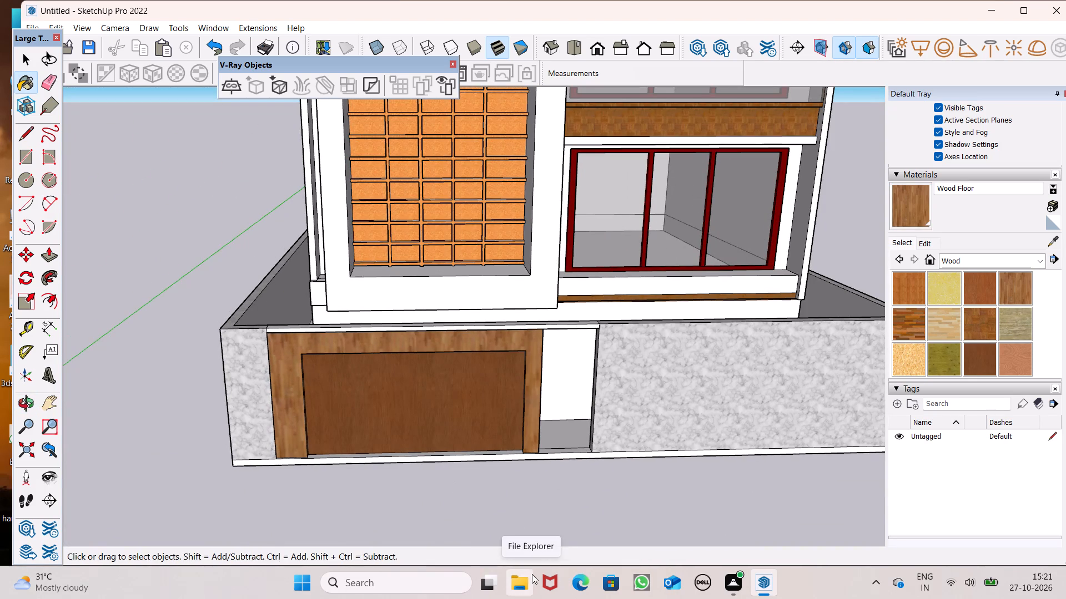
{"action": "scroll", "coordinate": [474, 551], "scroll_direction": "down", "scroll_amount": 5}
{"action": "scroll", "coordinate": [184, 226], "scroll_direction": "down", "scroll_amount": 6}
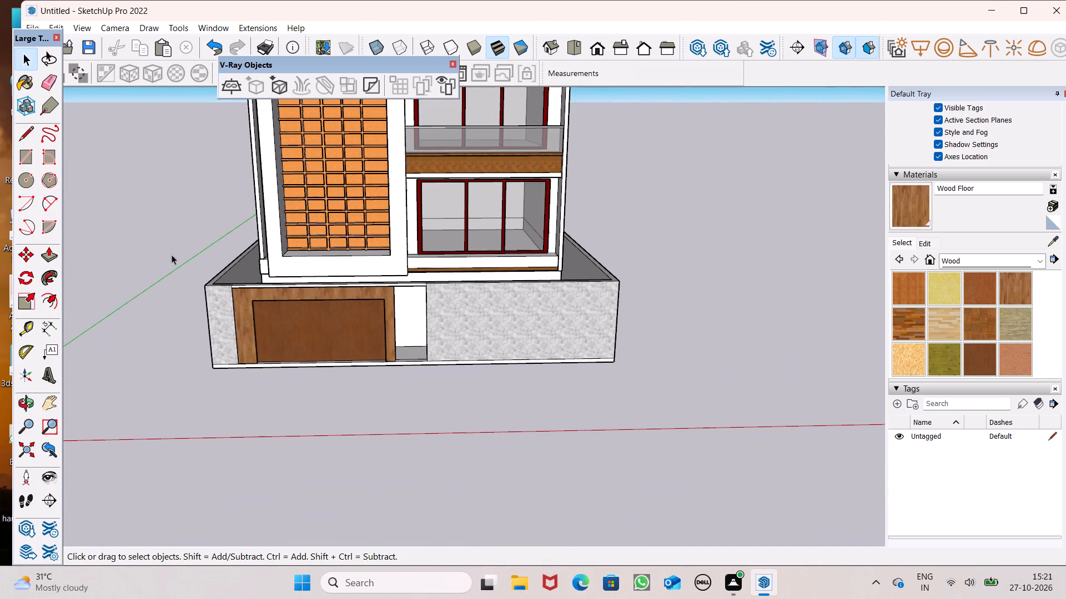
{"action": "scroll", "coordinate": [771, 378], "scroll_direction": "down", "scroll_amount": 6}
{"action": "scroll", "coordinate": [666, 443], "scroll_direction": "down", "scroll_amount": 4}
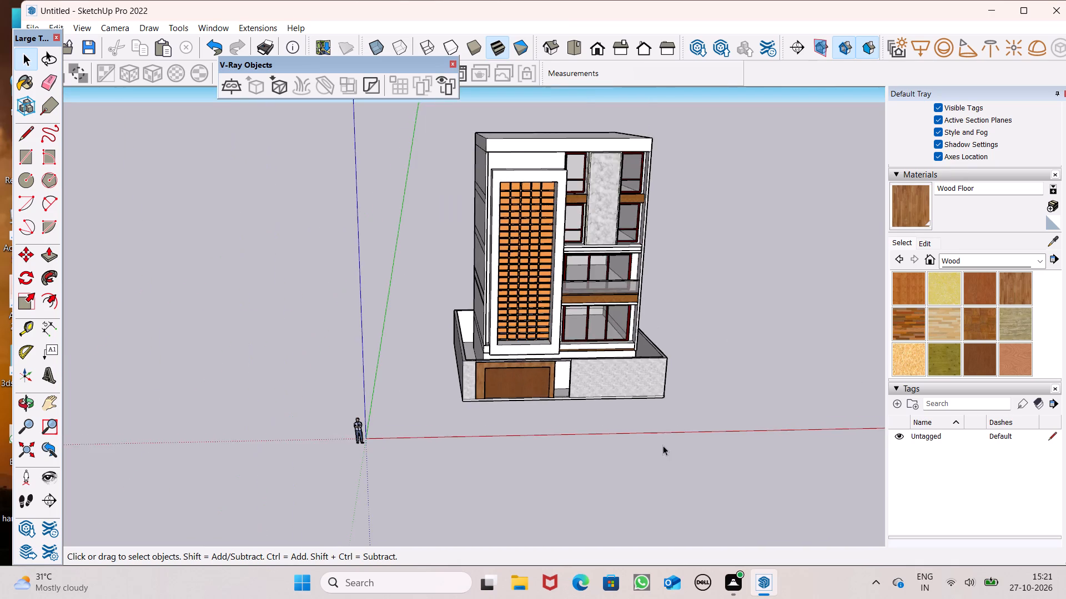
{"action": "middle_click_drag", "start_coordinate": [703, 443], "coordinate": [674, 373]}
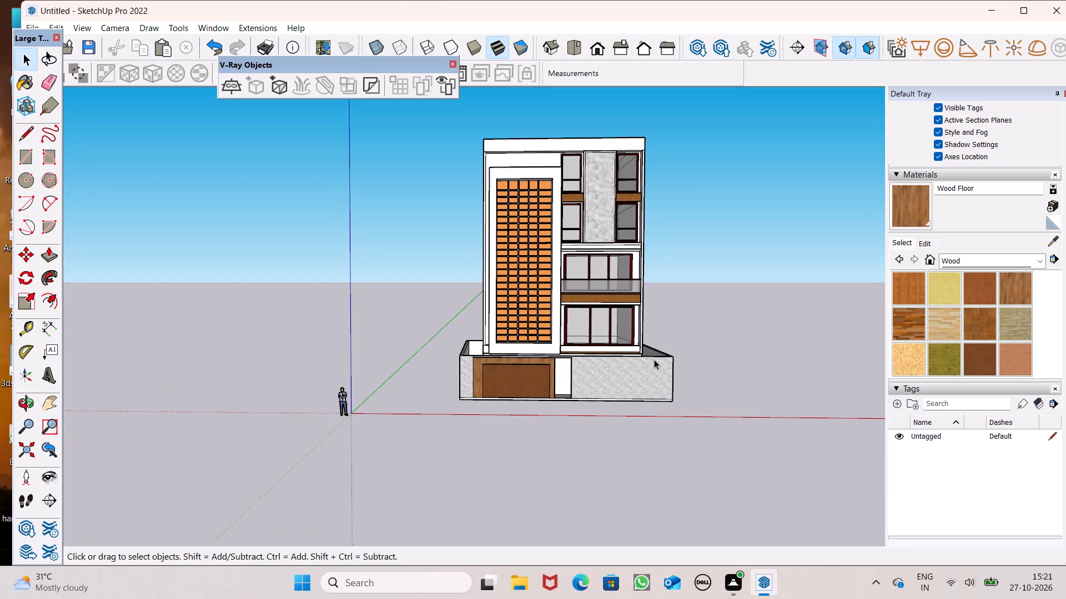
Draw a horizontal rectangle about 10' 4 13/16" by 2' 9 1/16" on the marble front boundary wall beside the gate opening.
{"action": "scroll", "coordinate": [697, 384], "scroll_direction": "up", "scroll_amount": 7}
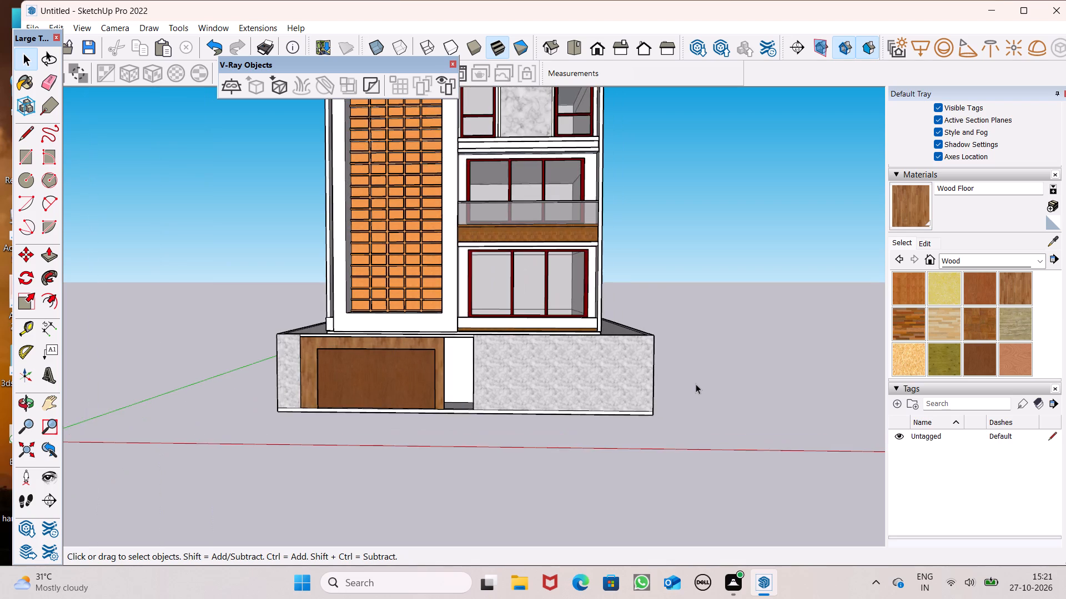
{"action": "scroll", "coordinate": [696, 384], "scroll_direction": "up", "scroll_amount": 2}
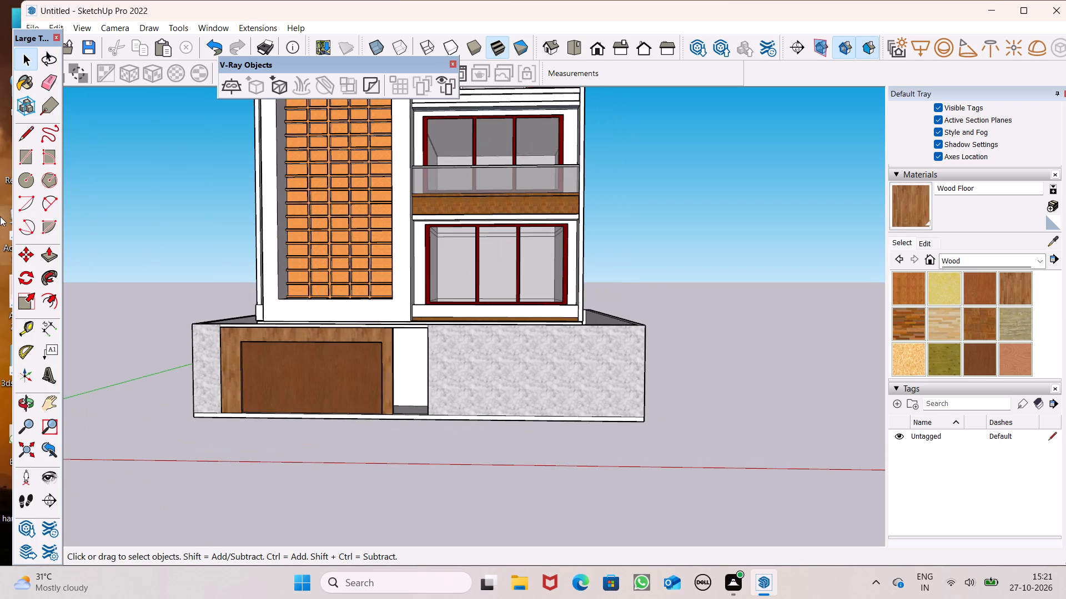
{"action": "left_click", "coordinate": [27, 160]}
{"action": "scroll", "coordinate": [590, 354], "scroll_direction": "up", "scroll_amount": 1}
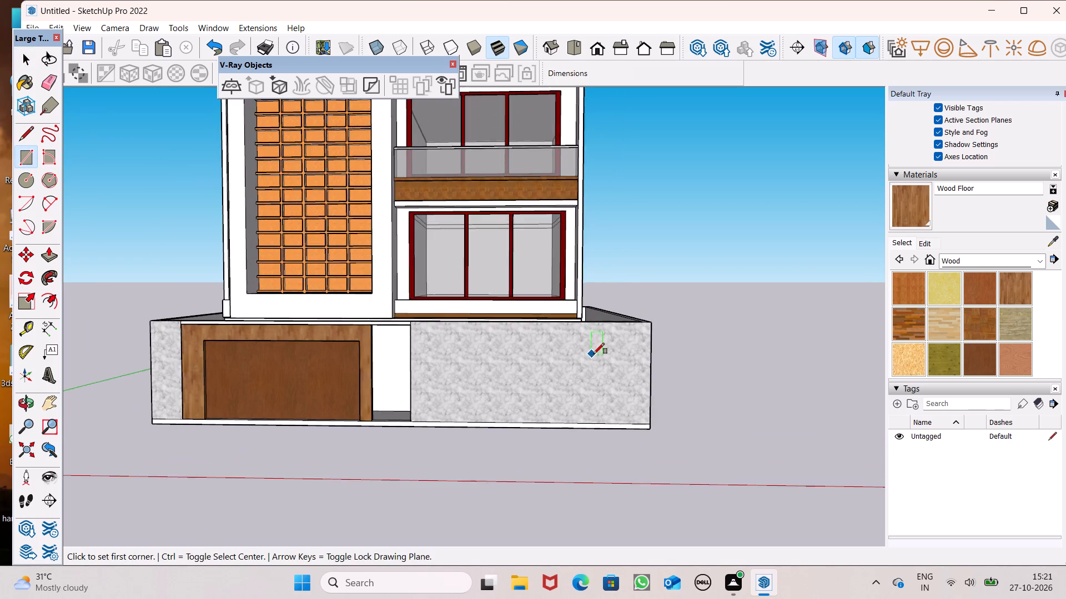
{"action": "scroll", "coordinate": [594, 354], "scroll_direction": "up", "scroll_amount": 5}
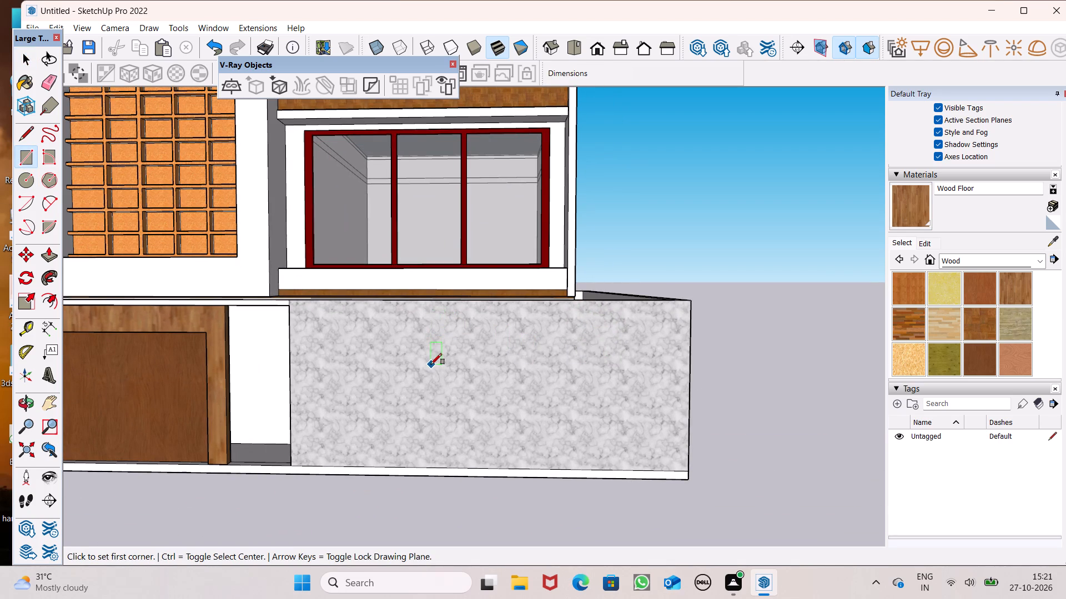
{"action": "scroll", "coordinate": [431, 364], "scroll_direction": "up", "scroll_amount": 1}
{"action": "left_click", "coordinate": [389, 333]}
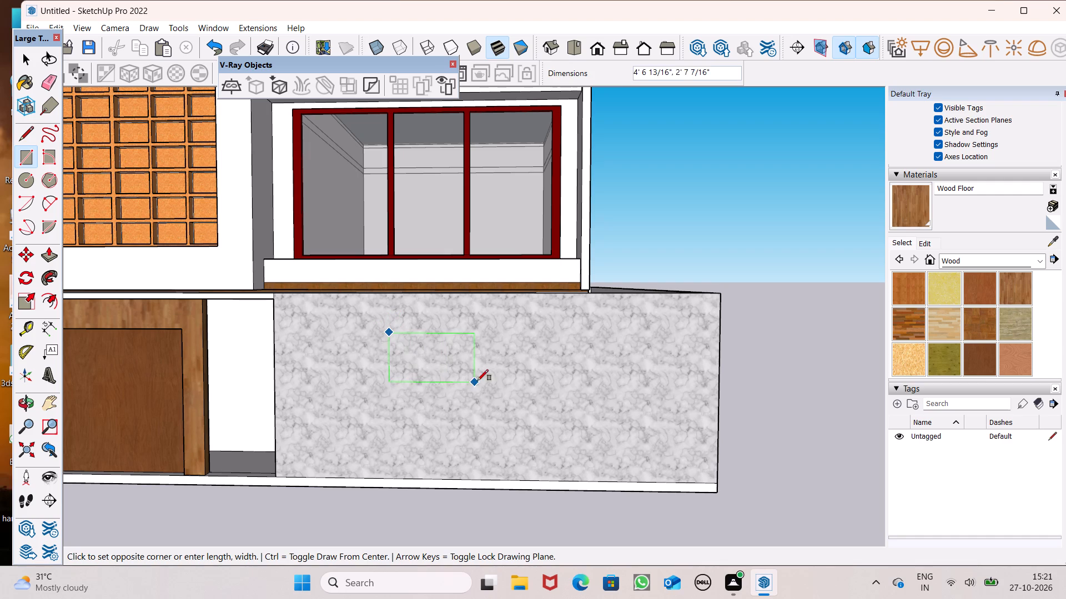
{"action": "left_click", "coordinate": [585, 385]}
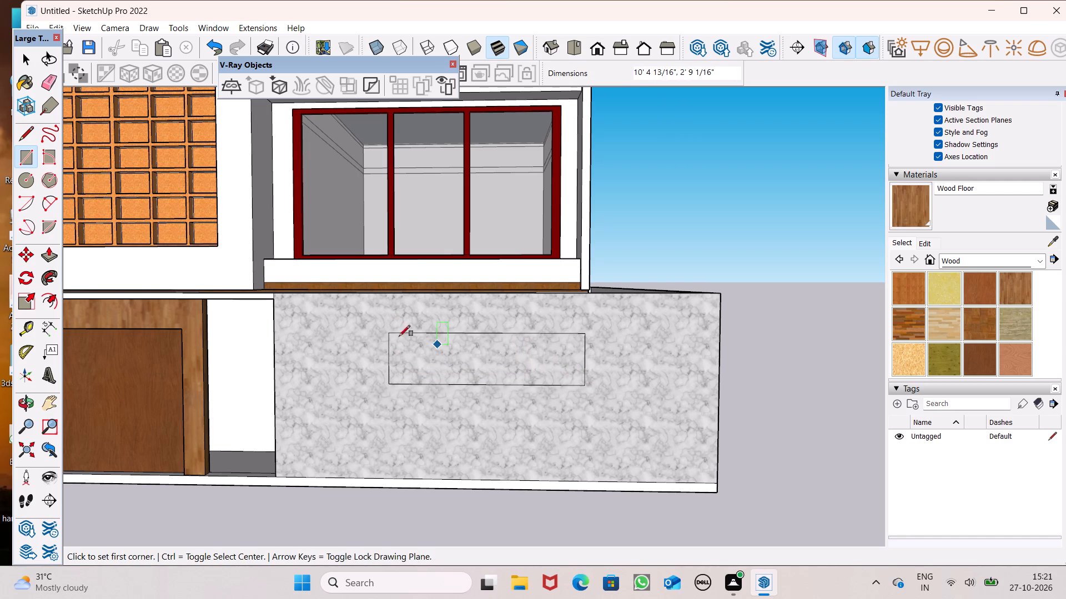
Offset the rectangle's outline slightly outward on the marble wall to form a narrow border around it.
{"action": "left_click", "coordinate": [56, 302]}
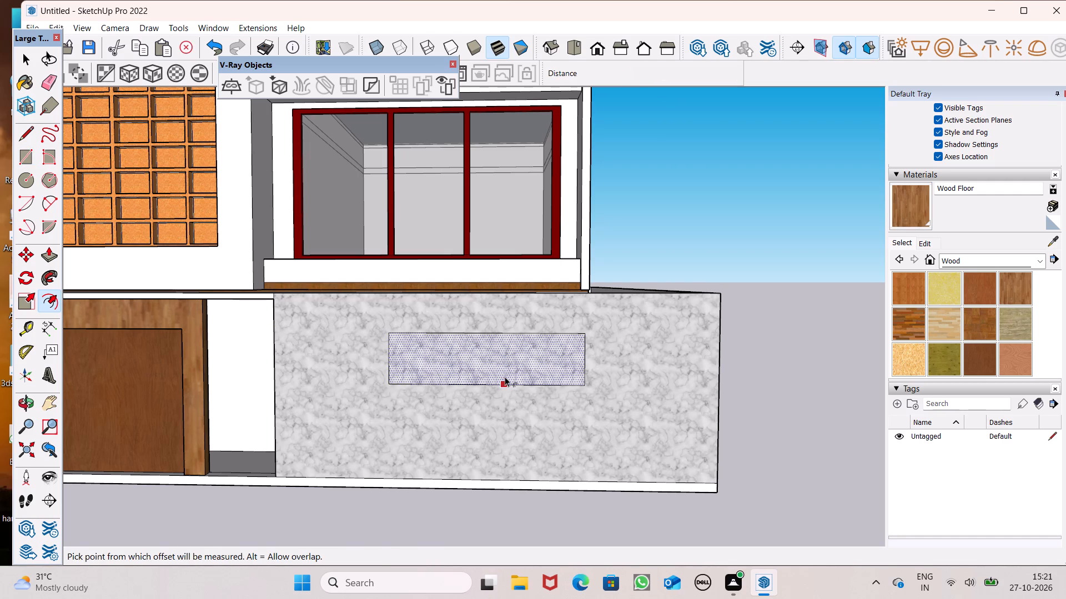
{"action": "left_click_drag", "start_coordinate": [507, 380], "coordinate": [507, 392]}
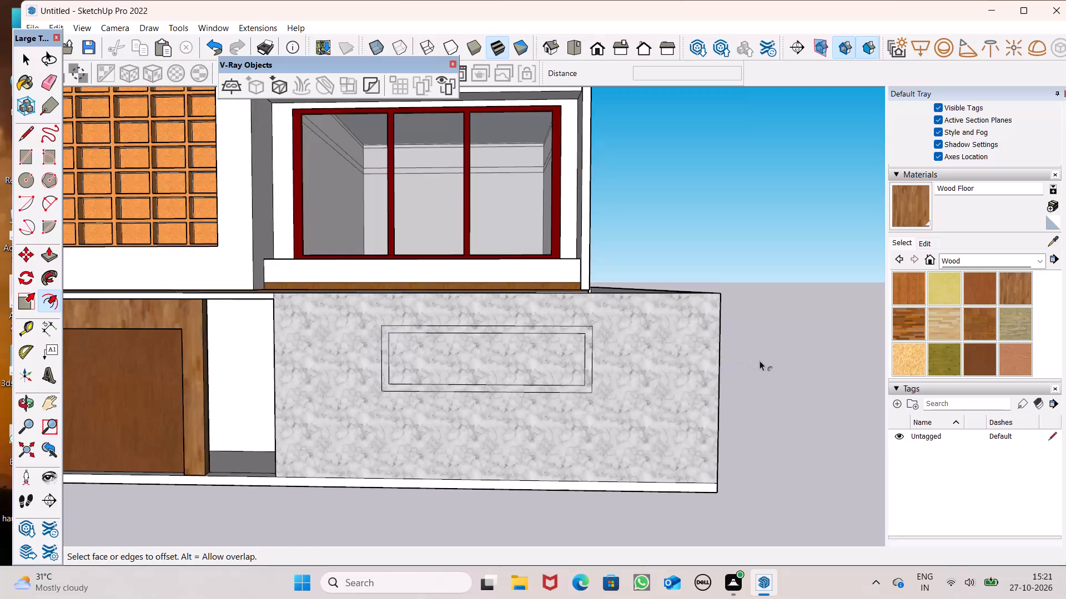
Paint the rectangle and its surrounding border on the front boundary wall with Wood Veneer 01.
{"action": "left_click", "coordinate": [984, 361]}
{"action": "scroll", "coordinate": [413, 337], "scroll_direction": "up", "scroll_amount": 1}
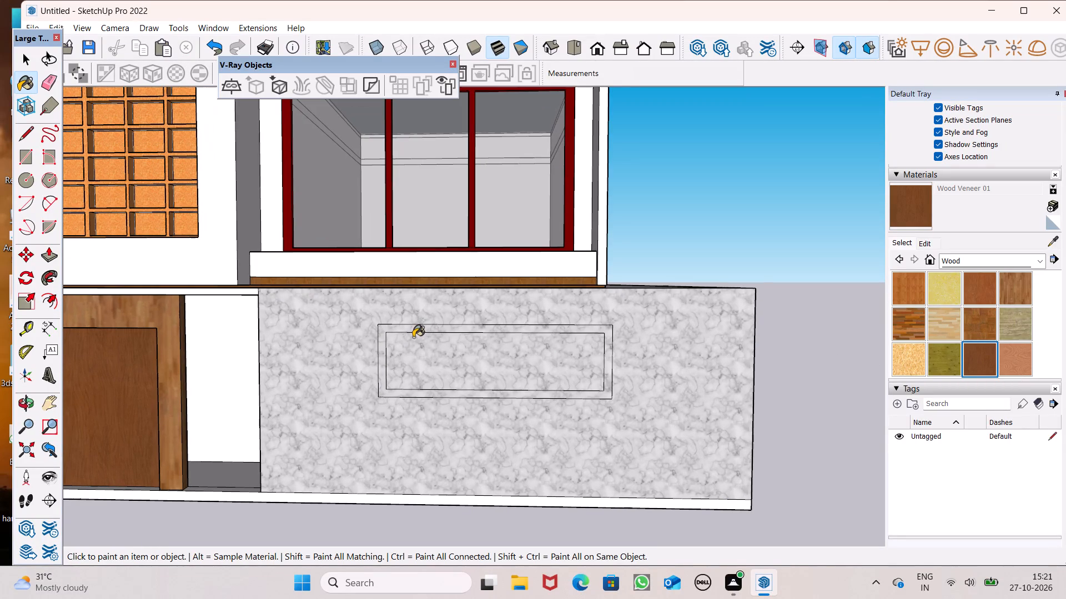
{"action": "left_click", "coordinate": [417, 354]}
{"action": "scroll", "coordinate": [410, 340], "scroll_direction": "up", "scroll_amount": 5}
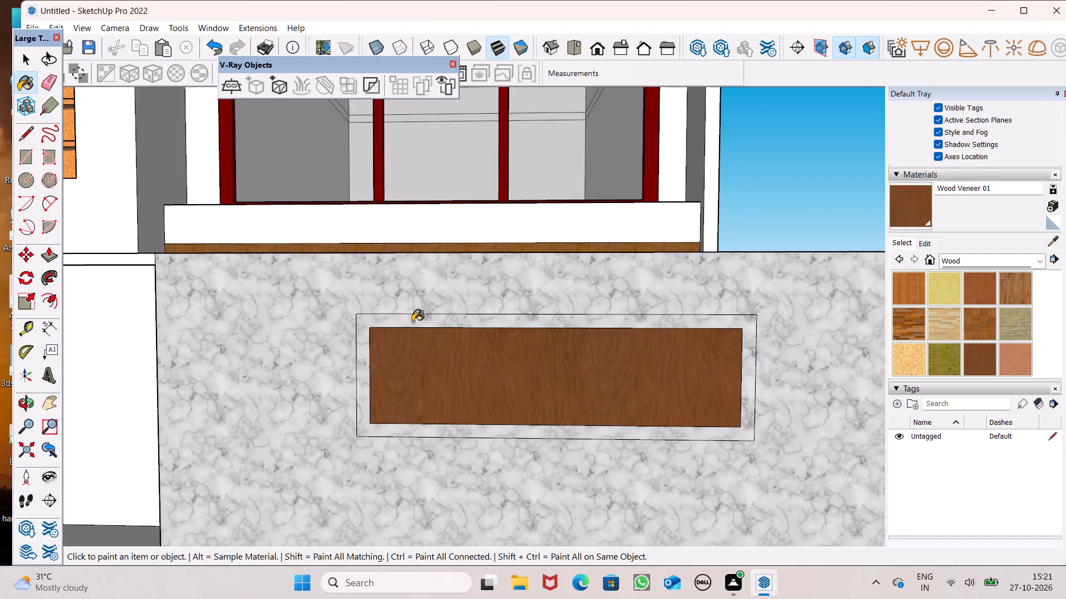
{"action": "left_click", "coordinate": [413, 322]}
{"action": "scroll", "coordinate": [644, 324], "scroll_direction": "down", "scroll_amount": 4}
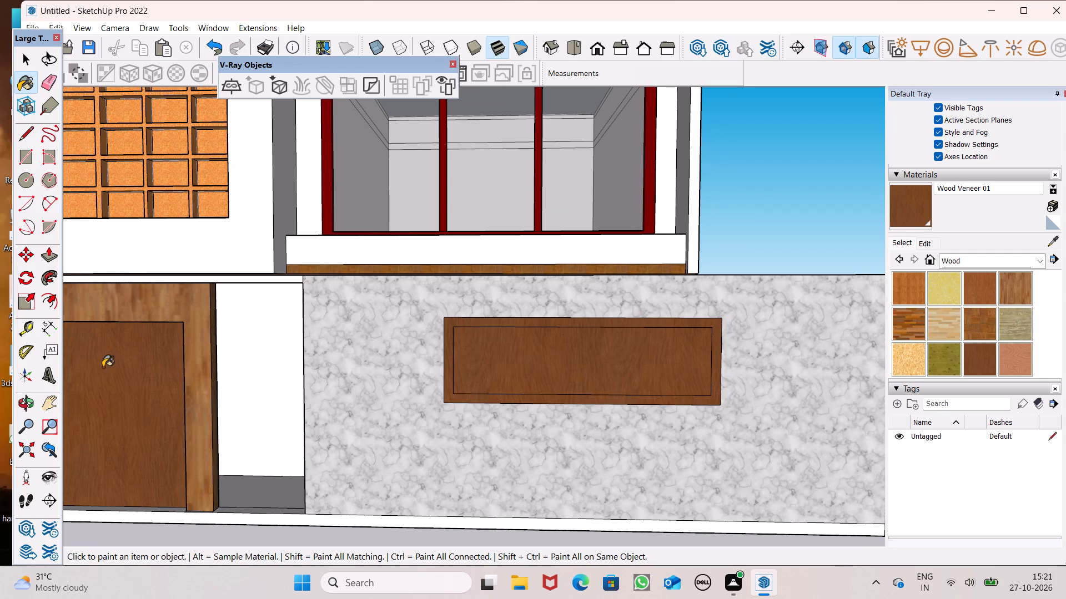
Push/Pull the border around the wooden rectangle so it forms a raised frame on the front wall.
{"action": "left_click", "coordinate": [46, 258]}
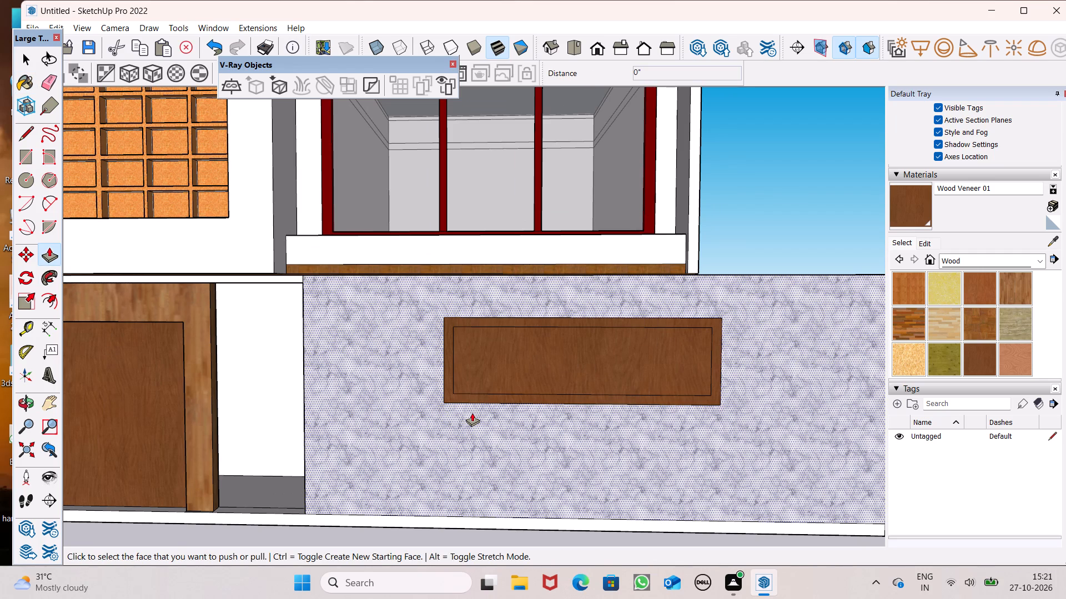
{"action": "scroll", "coordinate": [472, 414], "scroll_direction": "up", "scroll_amount": 2}
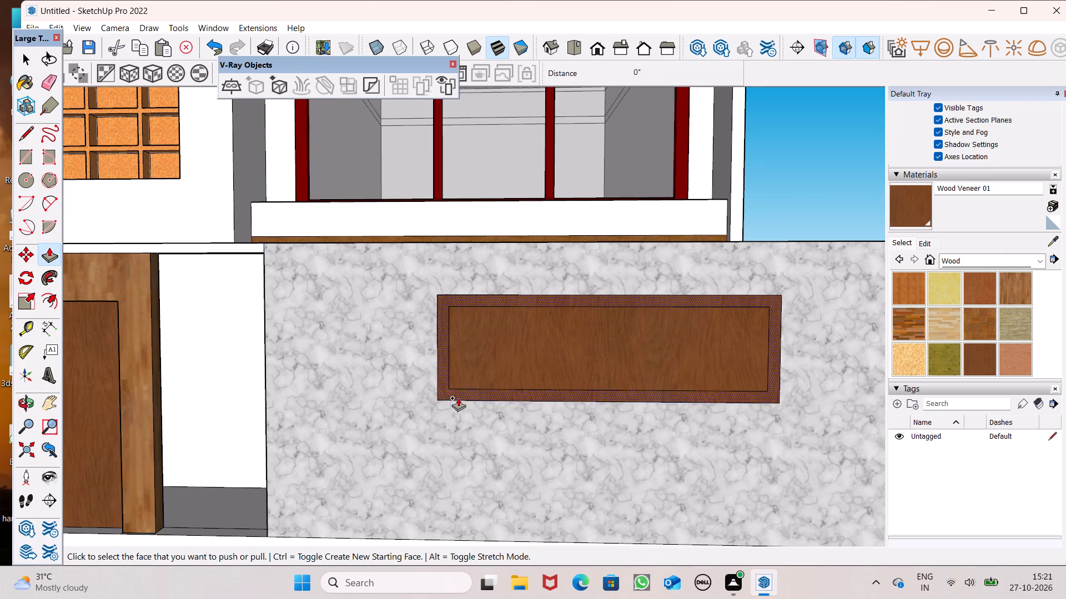
{"action": "left_click", "coordinate": [452, 394]}
{"action": "scroll", "coordinate": [444, 382], "scroll_direction": "down", "scroll_amount": 3}
{"action": "key", "text": "space"}
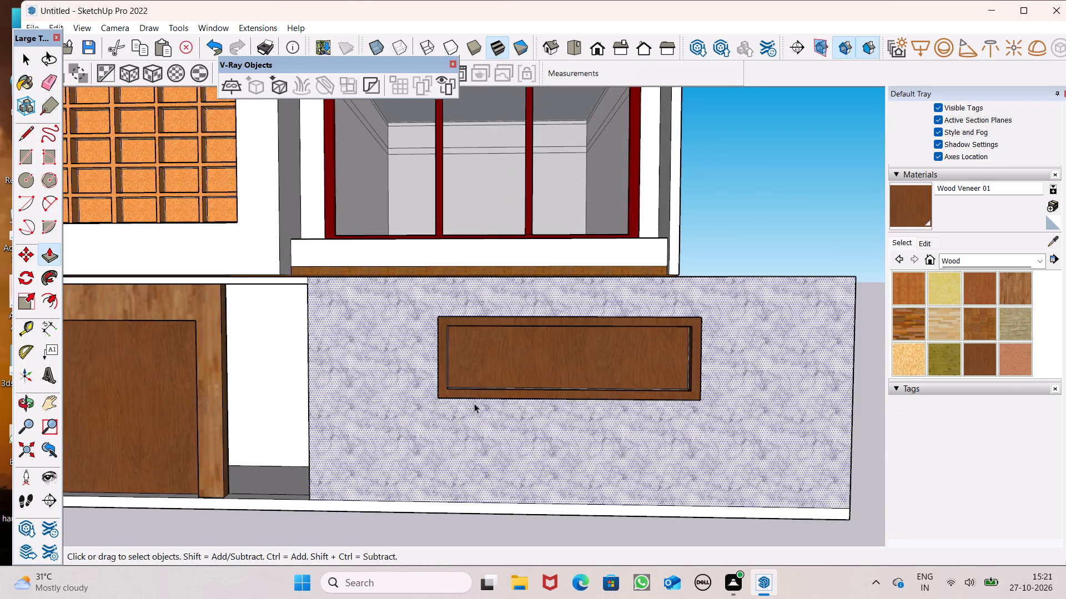
Examine the framed wooden panel on the boundary wall together with the facade from several angles.
{"action": "scroll", "coordinate": [471, 403], "scroll_direction": "down", "scroll_amount": 3}
{"action": "middle_click_drag", "start_coordinate": [393, 489], "coordinate": [485, 529]}
{"action": "middle_click", "coordinate": [485, 529]}
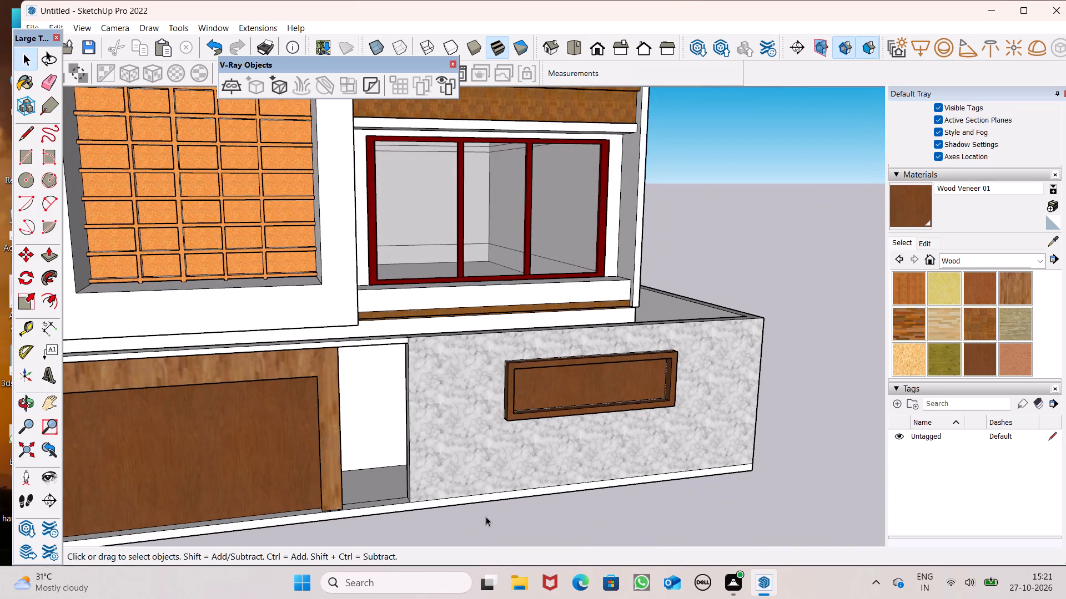
{"action": "scroll", "coordinate": [484, 483], "scroll_direction": "down", "scroll_amount": 7}
{"action": "middle_click_drag", "start_coordinate": [623, 492], "coordinate": [624, 492]}
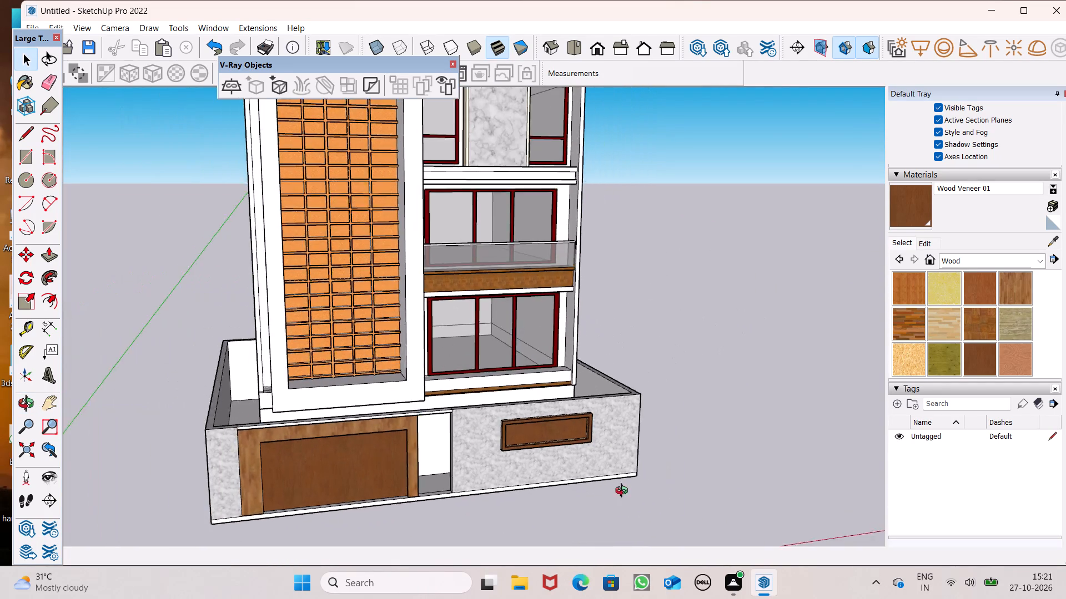
{"action": "middle_click_drag", "start_coordinate": [624, 492], "coordinate": [479, 468]}
{"action": "scroll", "coordinate": [534, 460], "scroll_direction": "up", "scroll_amount": 1}
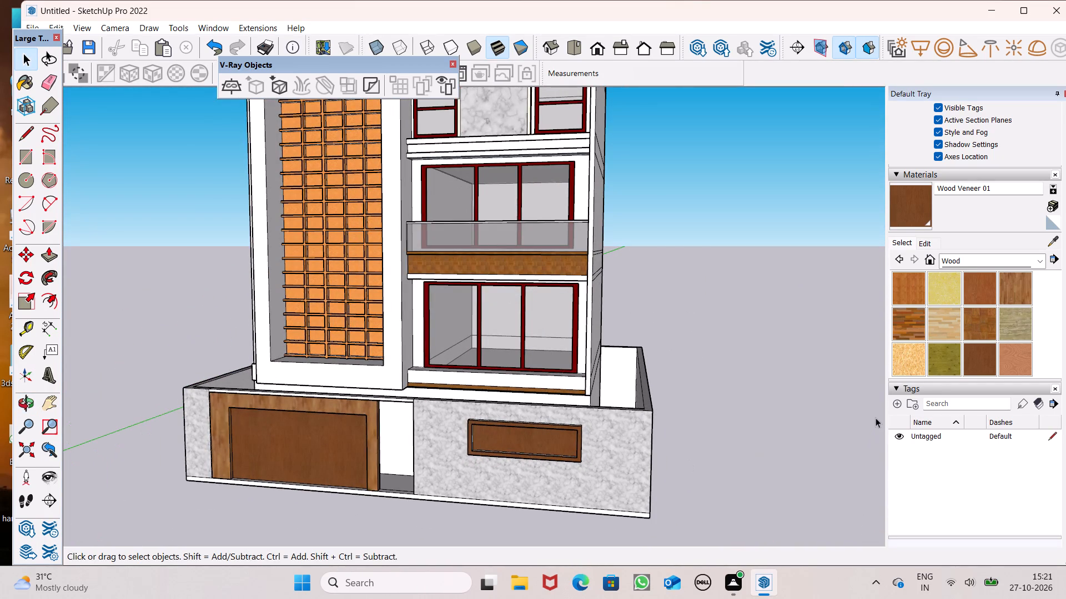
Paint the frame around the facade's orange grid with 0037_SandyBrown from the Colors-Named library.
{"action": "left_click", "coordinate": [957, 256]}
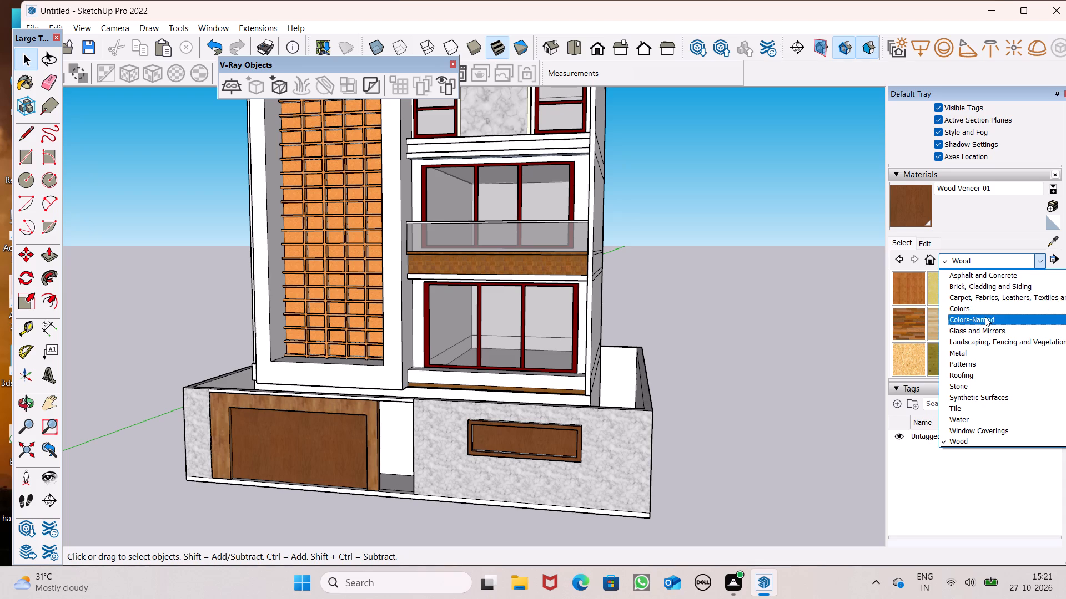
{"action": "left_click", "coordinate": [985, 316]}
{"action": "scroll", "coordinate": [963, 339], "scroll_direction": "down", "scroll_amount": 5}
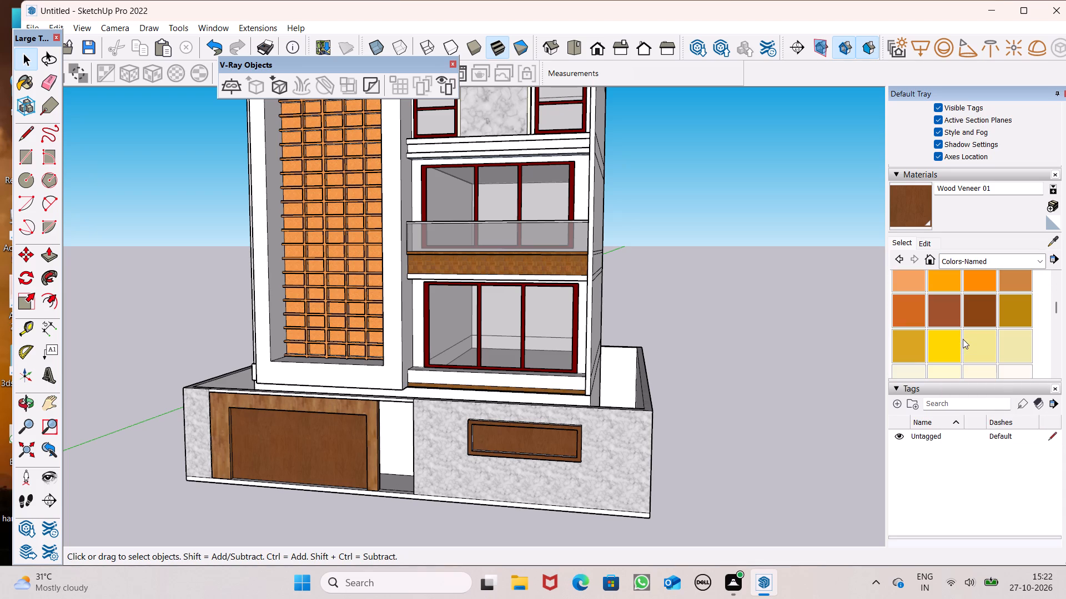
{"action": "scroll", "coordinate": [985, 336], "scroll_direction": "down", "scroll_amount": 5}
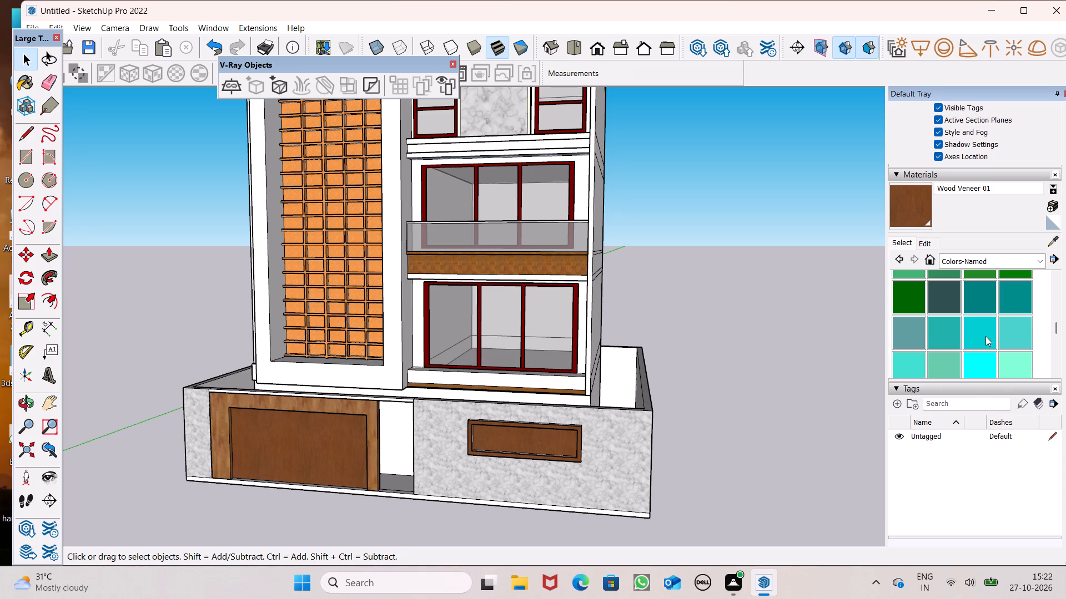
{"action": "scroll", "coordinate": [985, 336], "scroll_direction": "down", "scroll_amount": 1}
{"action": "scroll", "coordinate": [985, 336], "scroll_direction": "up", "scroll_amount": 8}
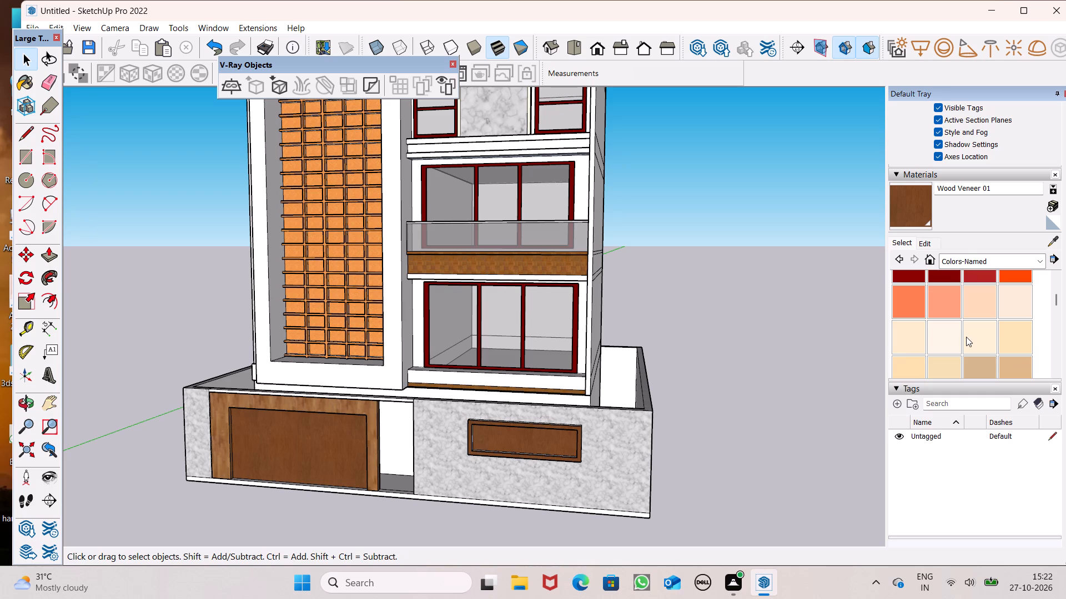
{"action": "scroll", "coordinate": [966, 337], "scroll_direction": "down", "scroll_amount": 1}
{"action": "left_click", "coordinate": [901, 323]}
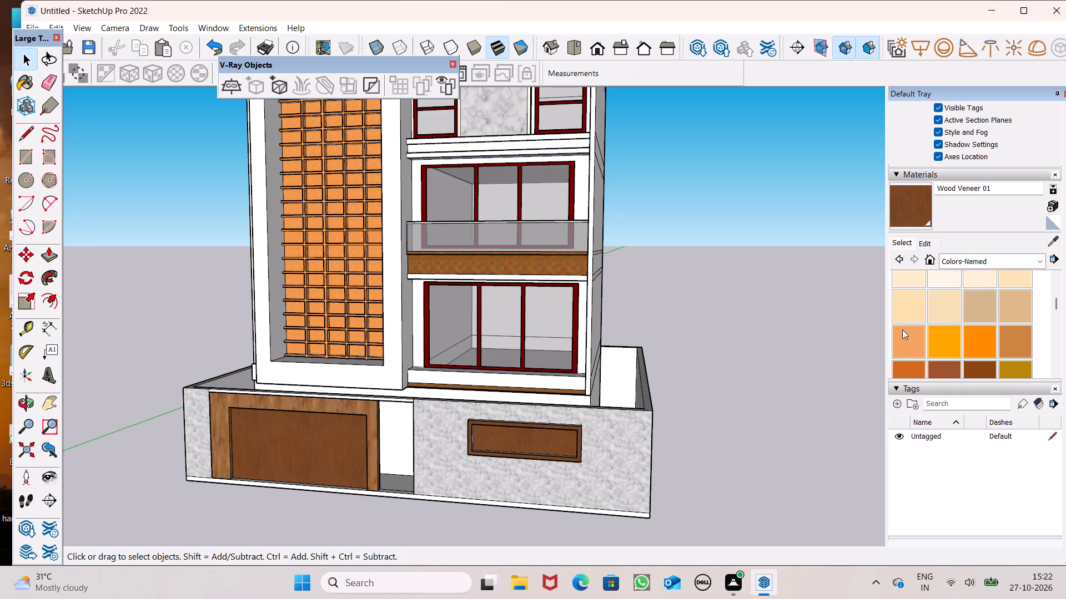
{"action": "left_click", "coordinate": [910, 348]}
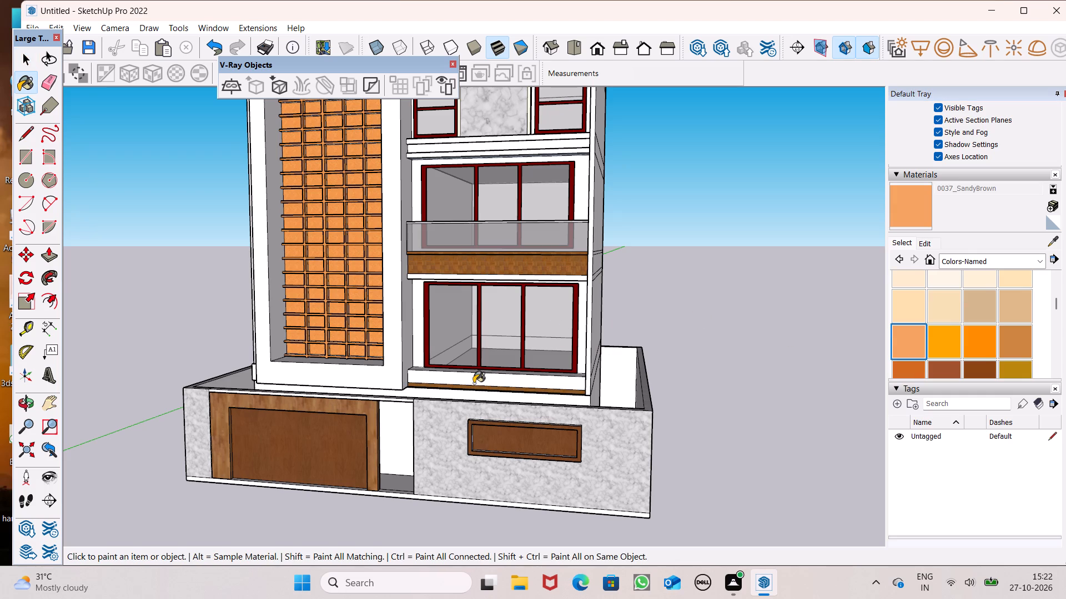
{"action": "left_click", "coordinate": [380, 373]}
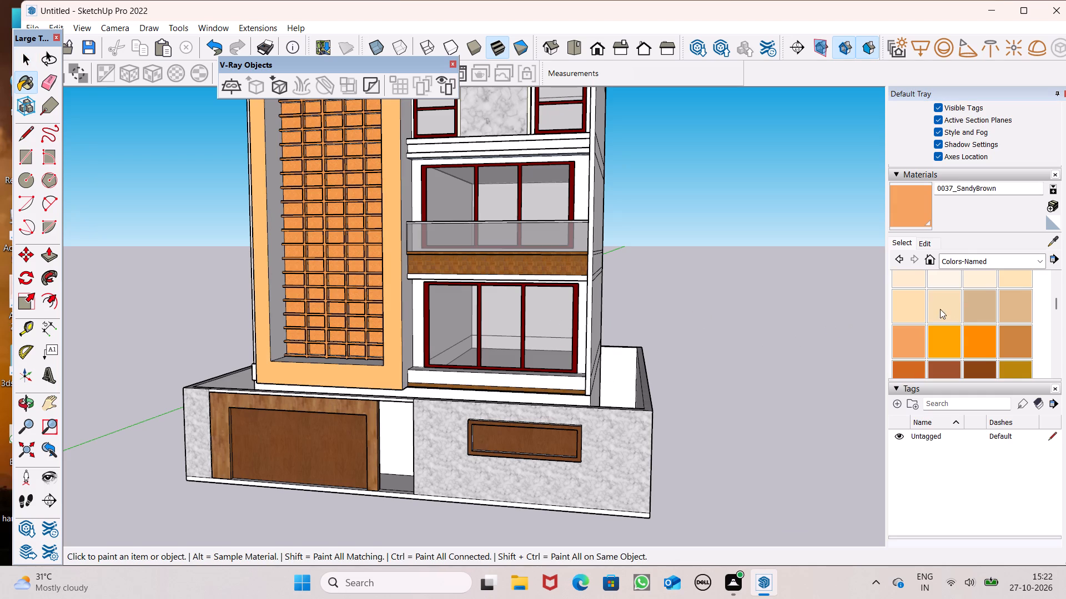
Paint the orange grid's surrounding frame and its side, the ground-floor window sill band and the plinth with 0033_NavajoWhite.
{"action": "left_click", "coordinate": [898, 309]}
{"action": "scroll", "coordinate": [383, 327], "scroll_direction": "up", "scroll_amount": 4}
{"action": "left_click", "coordinate": [392, 353]}
{"action": "middle_click_drag", "start_coordinate": [426, 380], "coordinate": [376, 415]}
{"action": "scroll", "coordinate": [376, 415], "scroll_direction": "up", "scroll_amount": 1}
{"action": "left_click", "coordinate": [401, 398]}
{"action": "left_click", "coordinate": [424, 398]}
{"action": "left_click", "coordinate": [555, 456]}
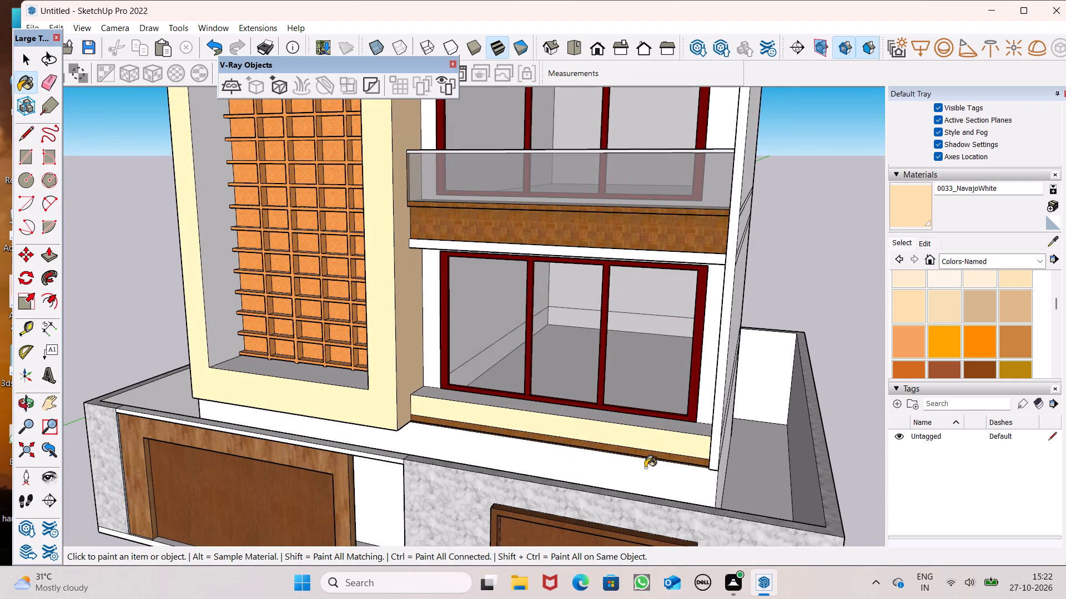
Paint the inner faces of the boundary wall's rear and side sections with 0033_NavajoWhite.
{"action": "left_click", "coordinate": [759, 371]}
{"action": "middle_click_drag", "start_coordinate": [782, 483], "coordinate": [906, 471]}
{"action": "left_click", "coordinate": [806, 425]}
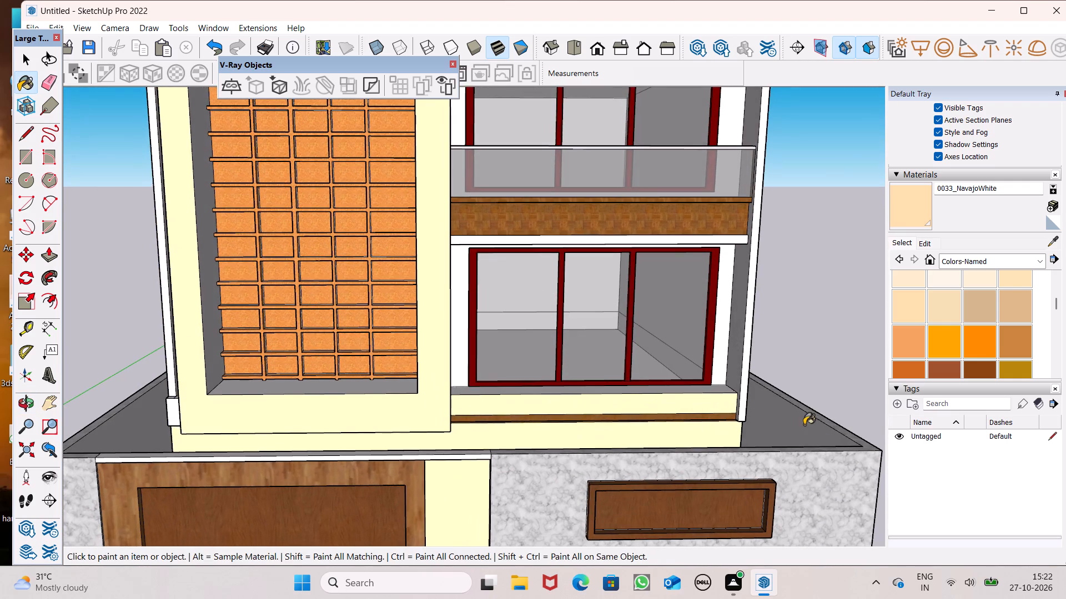
{"action": "middle_click_drag", "start_coordinate": [795, 445], "coordinate": [199, 480]}
{"action": "left_click_drag", "start_coordinate": [199, 506], "coordinate": [195, 499]}
{"action": "middle_click_drag", "start_coordinate": [186, 491], "coordinate": [494, 526]}
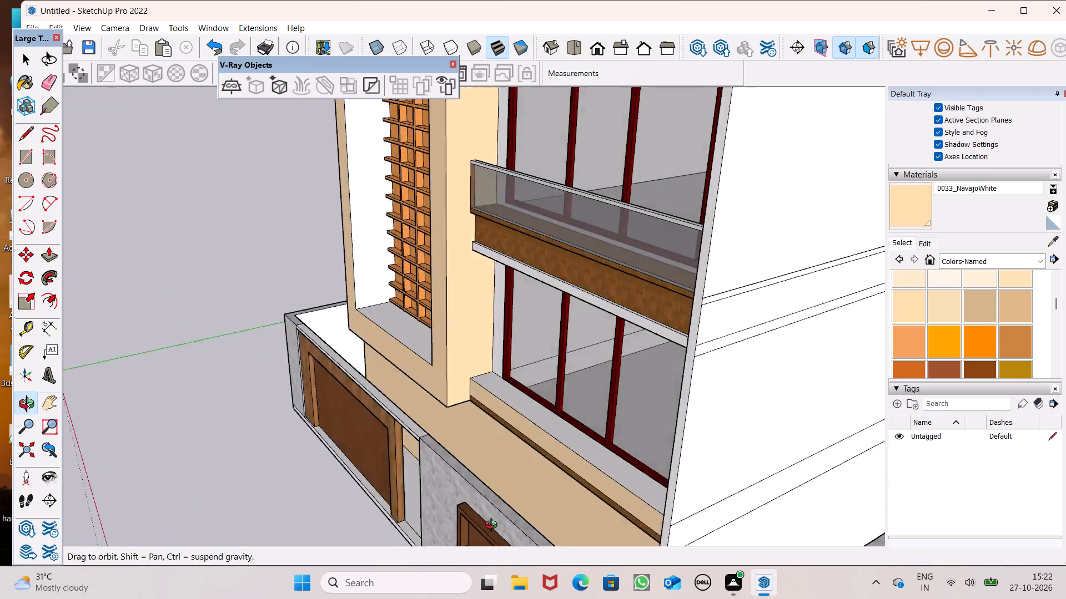
{"action": "middle_click_drag", "start_coordinate": [494, 526], "coordinate": [638, 525]}
{"action": "scroll", "coordinate": [390, 414], "scroll_direction": "up", "scroll_amount": 4}
{"action": "left_click", "coordinate": [213, 333]}
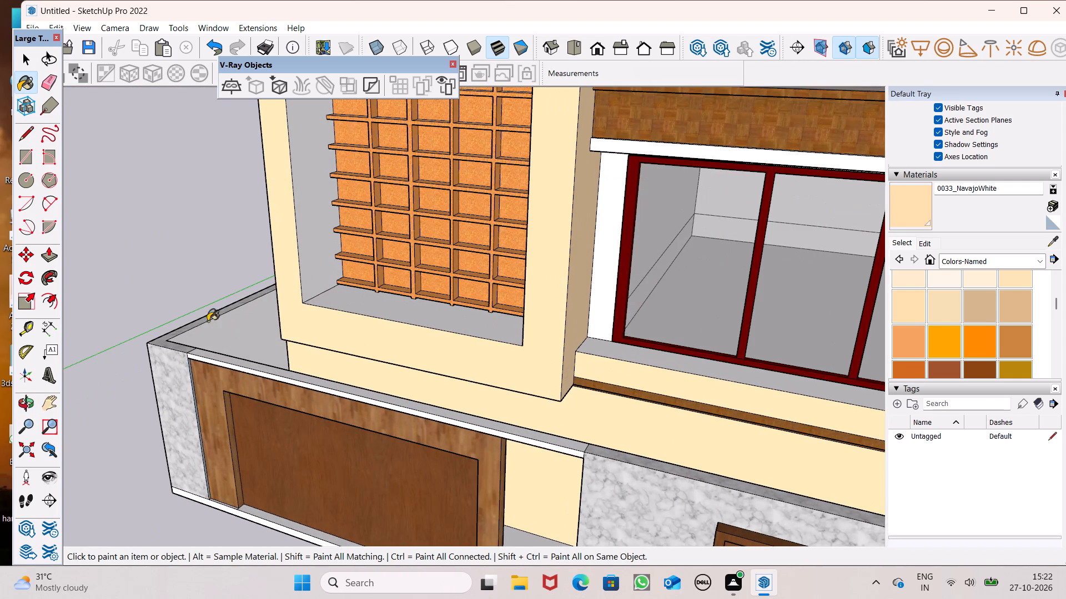
Paint the inner faces of the front boundary wall around the wooden gate with 0033_NavajoWhite.
{"action": "scroll", "coordinate": [208, 321], "scroll_direction": "down", "scroll_amount": 6}
{"action": "middle_click_drag", "start_coordinate": [207, 357], "coordinate": [694, 481]}
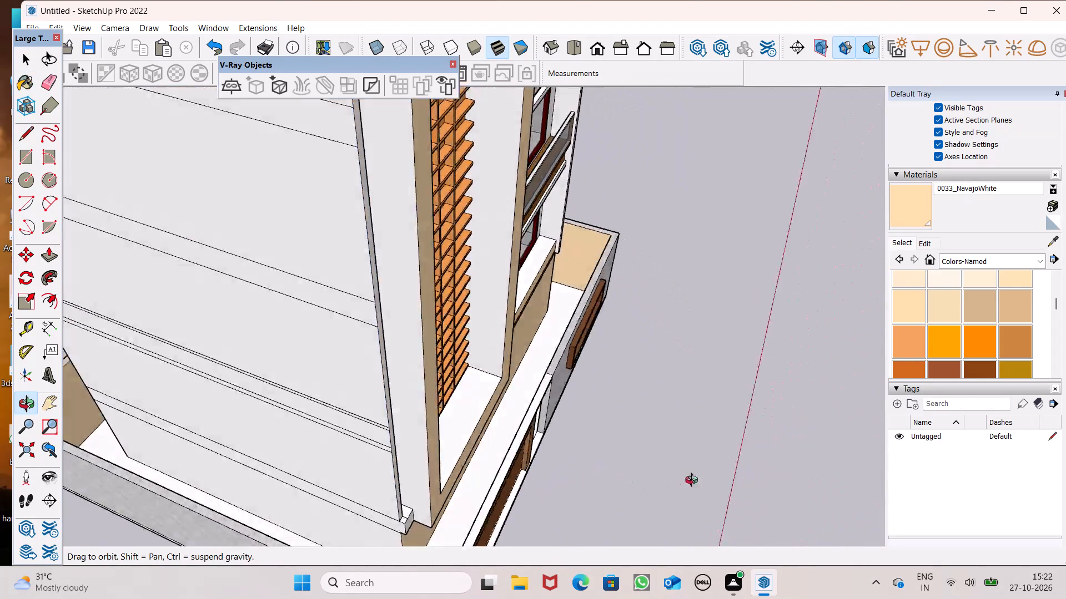
{"action": "middle_click_drag", "start_coordinate": [694, 481], "coordinate": [881, 410]}
{"action": "scroll", "coordinate": [663, 499], "scroll_direction": "up", "scroll_amount": 5}
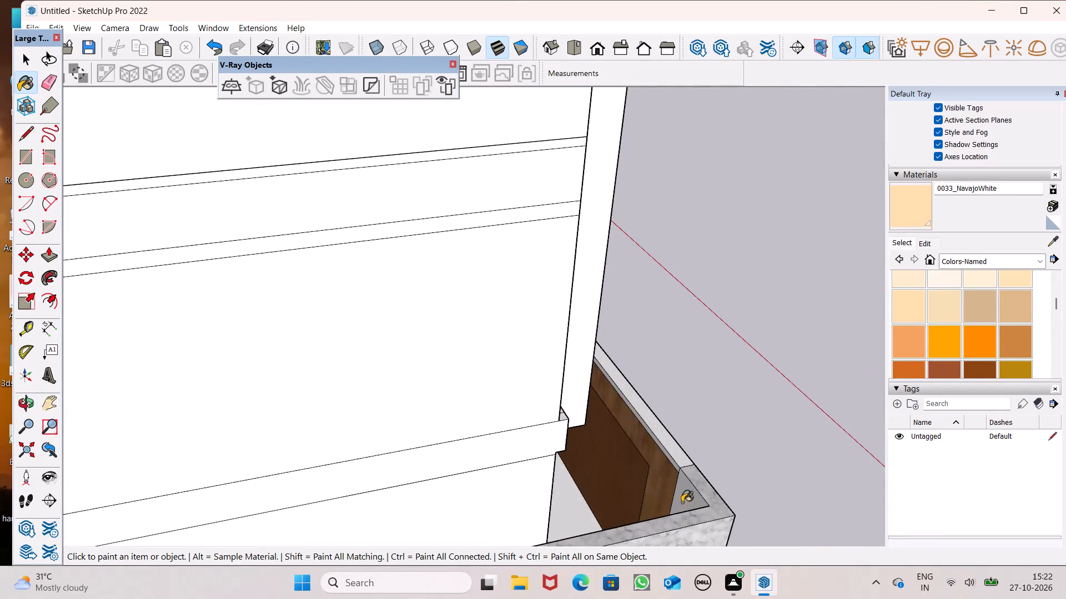
{"action": "left_click", "coordinate": [682, 502]}
{"action": "middle_click_drag", "start_coordinate": [665, 465], "coordinate": [610, 367]}
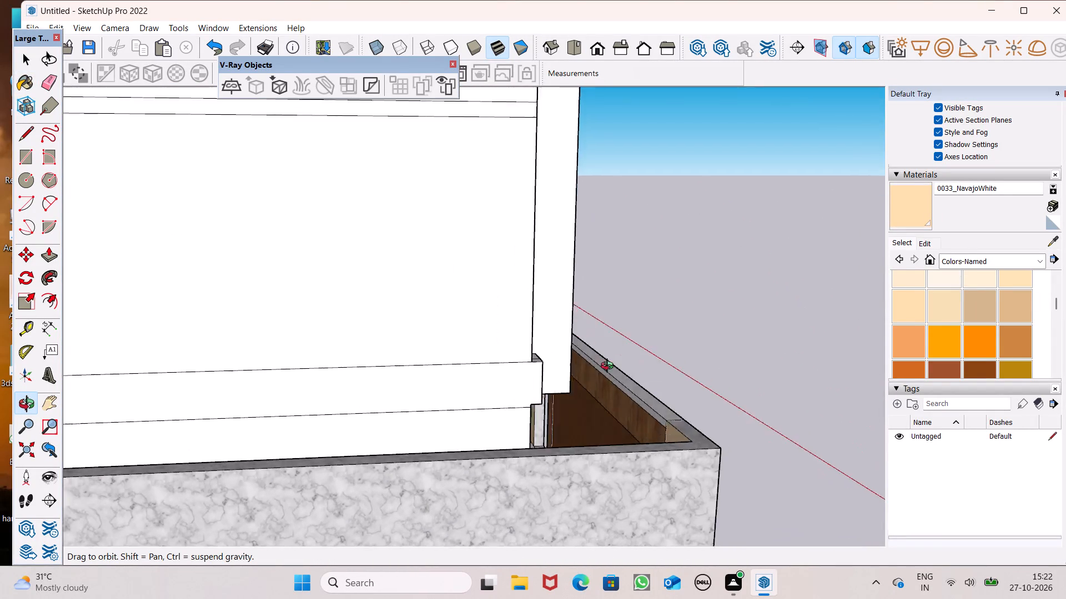
{"action": "middle_click_drag", "start_coordinate": [610, 367], "coordinate": [492, 458]}
{"action": "scroll", "coordinate": [619, 280], "scroll_direction": "up", "scroll_amount": 9}
{"action": "middle_click_drag", "start_coordinate": [614, 224], "coordinate": [711, 161]}
{"action": "scroll", "coordinate": [585, 298], "scroll_direction": "up", "scroll_amount": 5}
{"action": "left_click", "coordinate": [613, 305]}
Paint the facade wall above the orange grid's frame with 0033_NavajoWhite.
{"action": "middle_click_drag", "start_coordinate": [619, 306], "coordinate": [199, 359]}
{"action": "scroll", "coordinate": [199, 359], "scroll_direction": "up", "scroll_amount": 1}
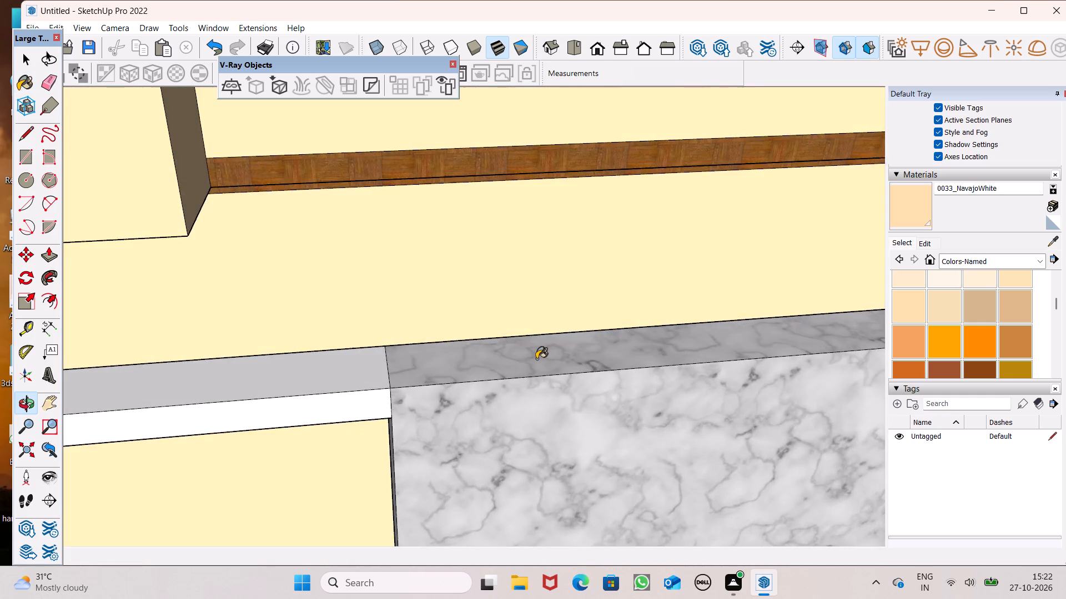
{"action": "scroll", "coordinate": [537, 359], "scroll_direction": "down", "scroll_amount": 8}
{"action": "scroll", "coordinate": [584, 292], "scroll_direction": "down", "scroll_amount": 5}
{"action": "scroll", "coordinate": [620, 389], "scroll_direction": "down", "scroll_amount": 12}
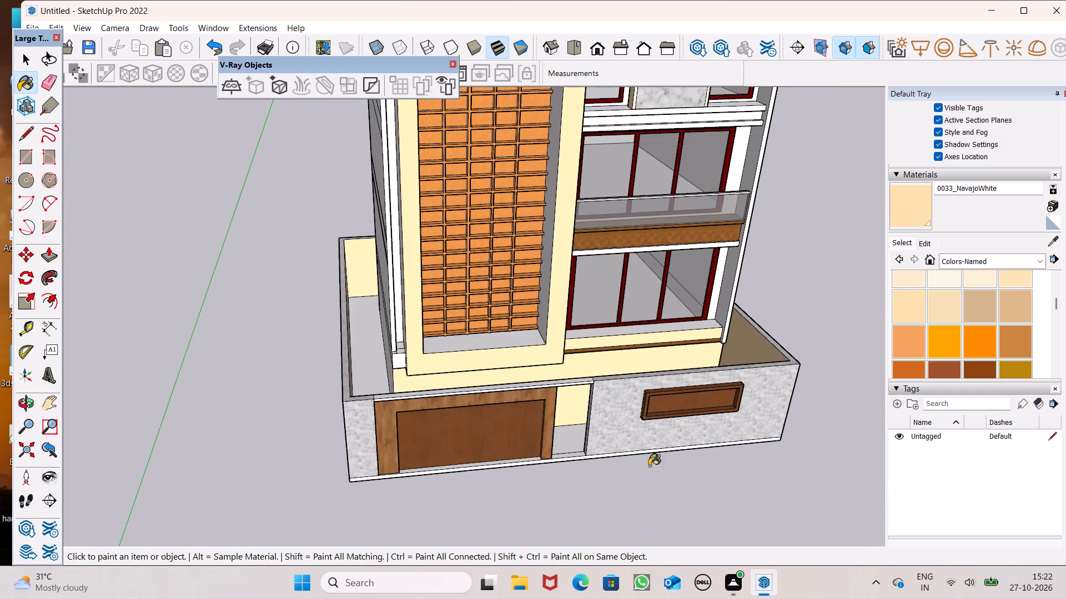
{"action": "middle_click_drag", "start_coordinate": [649, 466], "coordinate": [1065, 230]}
{"action": "middle_click_drag", "start_coordinate": [467, 393], "coordinate": [418, 506]}
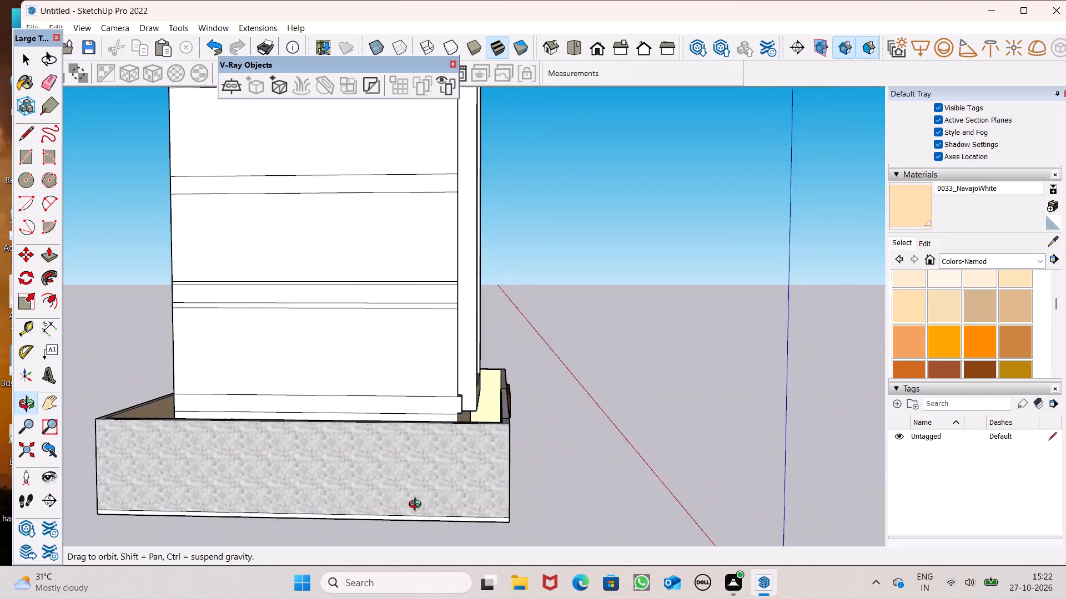
{"action": "middle_click_drag", "start_coordinate": [418, 506], "coordinate": [393, 516]}
{"action": "scroll", "coordinate": [667, 402], "scroll_direction": "down", "scroll_amount": 5}
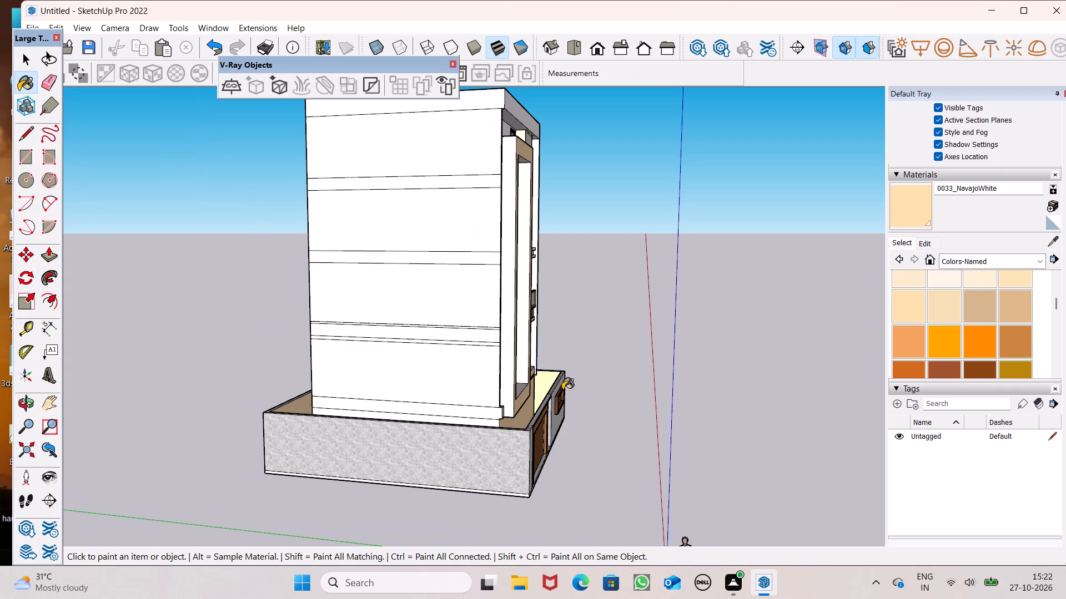
{"action": "middle_click_drag", "start_coordinate": [496, 335], "coordinate": [309, 403]}
{"action": "left_click", "coordinate": [487, 170]}
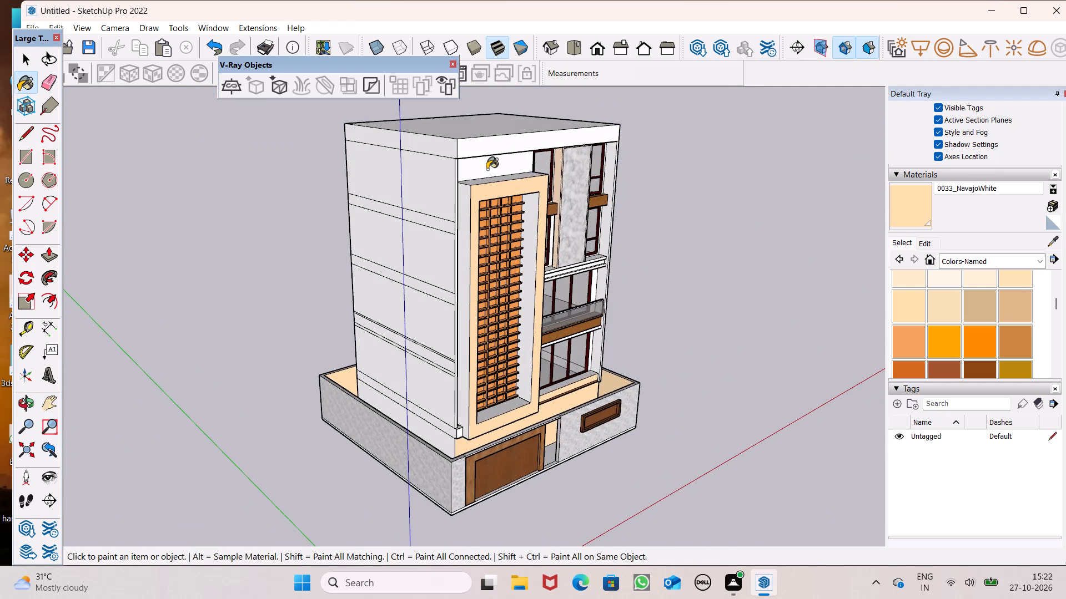
Paint the floor-height wall panels and upper bands of the side wall beside the orange grid with 0033_NavajoWhite.
{"action": "scroll", "coordinate": [391, 200], "scroll_direction": "up", "scroll_amount": 5}
{"action": "left_click", "coordinate": [440, 186]}
{"action": "left_click", "coordinate": [473, 247]}
{"action": "left_click_drag", "start_coordinate": [477, 255], "coordinate": [479, 272]}
{"action": "left_click", "coordinate": [482, 292]}
{"action": "left_click_drag", "start_coordinate": [484, 306], "coordinate": [485, 317]}
{"action": "left_click", "coordinate": [486, 367]}
{"action": "left_click_drag", "start_coordinate": [484, 370], "coordinate": [484, 380]}
{"action": "left_click", "coordinate": [480, 408]}
{"action": "left_click_drag", "start_coordinate": [480, 420], "coordinate": [466, 454]}
{"action": "left_click", "coordinate": [461, 483]}
{"action": "left_click_drag", "start_coordinate": [460, 473], "coordinate": [475, 464]}
{"action": "left_click", "coordinate": [479, 461]}
{"action": "left_click_drag", "start_coordinate": [478, 471], "coordinate": [475, 478]}
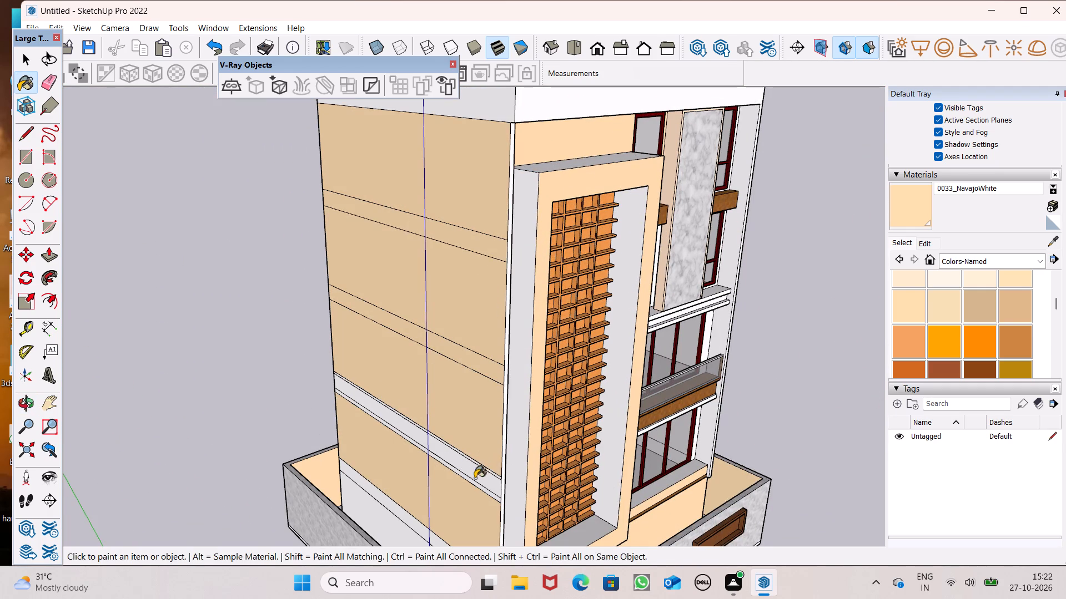
Paint the remaining floor bands, thin strip and base bands of the side wall beside the orange grid with 0033_NavajoWhite.
{"action": "left_click", "coordinate": [477, 469]}
{"action": "left_click", "coordinate": [480, 468]}
{"action": "left_click_drag", "start_coordinate": [484, 468], "coordinate": [480, 486]}
{"action": "scroll", "coordinate": [476, 492], "scroll_direction": "up", "scroll_amount": 7}
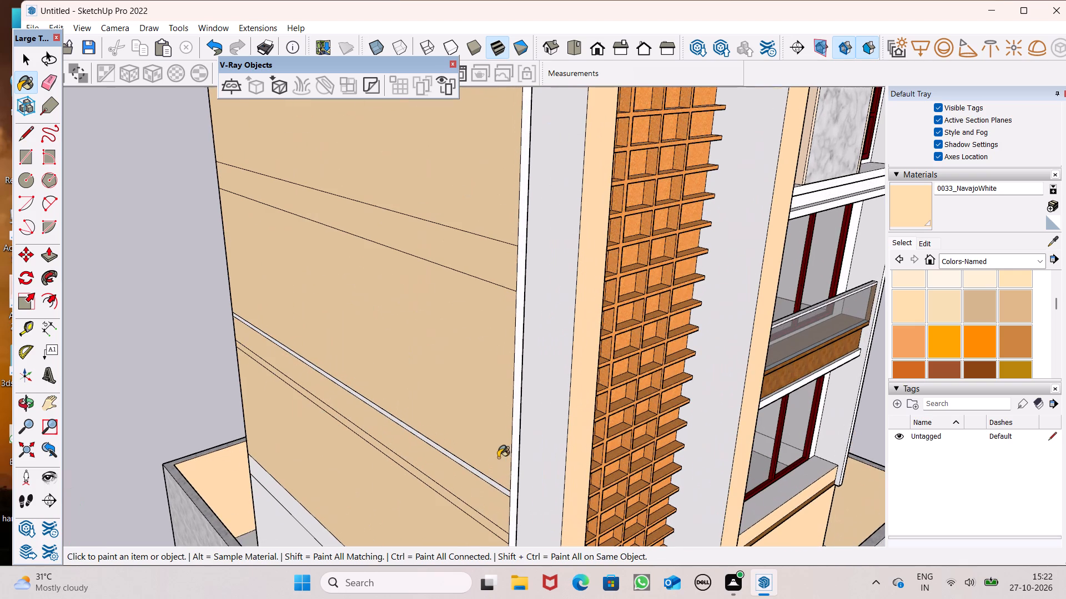
{"action": "left_click_drag", "start_coordinate": [501, 482], "coordinate": [496, 490]}
{"action": "left_click", "coordinate": [494, 488]}
{"action": "left_click", "coordinate": [495, 486]}
{"action": "scroll", "coordinate": [466, 397], "scroll_direction": "down", "scroll_amount": 9}
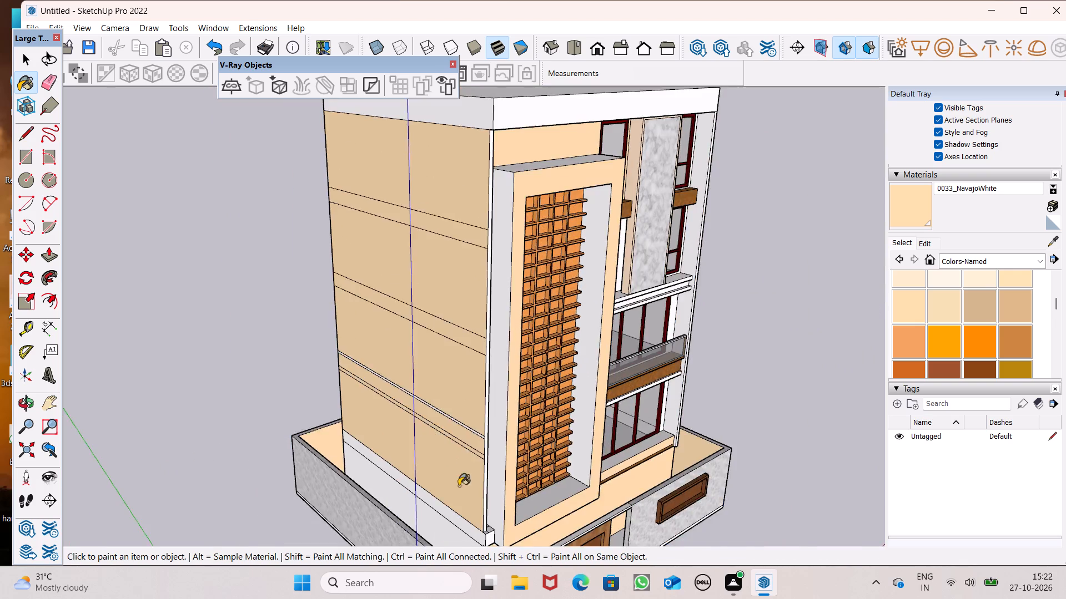
{"action": "scroll", "coordinate": [456, 506], "scroll_direction": "up", "scroll_amount": 8}
{"action": "left_click", "coordinate": [444, 532]}
{"action": "left_click_drag", "start_coordinate": [428, 538], "coordinate": [419, 537]}
{"action": "scroll", "coordinate": [542, 367], "scroll_direction": "up", "scroll_amount": 7}
{"action": "left_click", "coordinate": [499, 284]}
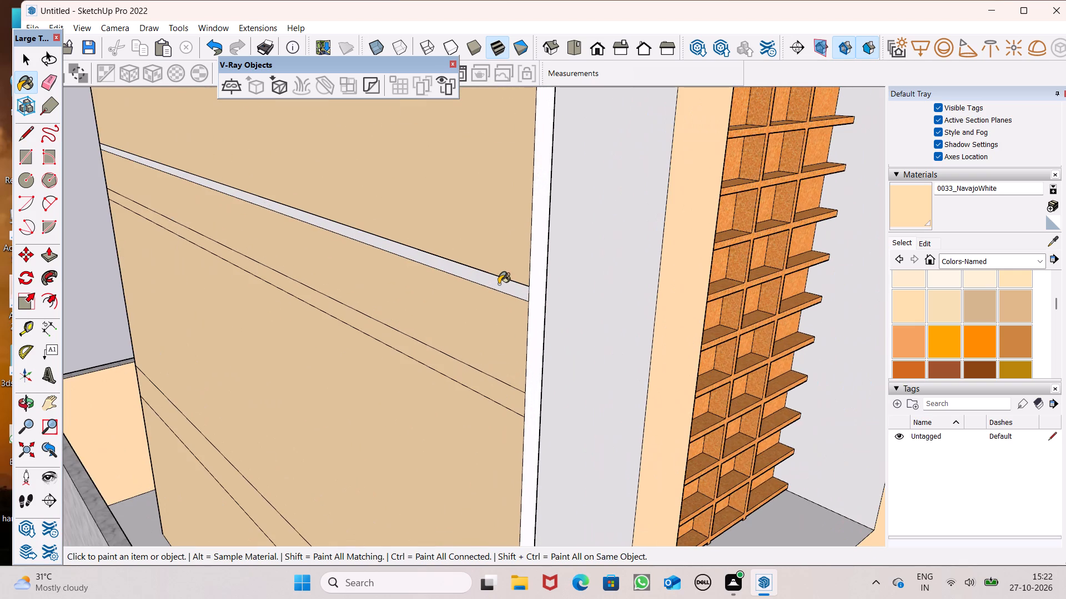
Paint the parapet band and upper wall panels of the opposite side wall, on the glass-balcony side, with 0033_NavajoWhite.
{"action": "scroll", "coordinate": [407, 124], "scroll_direction": "down", "scroll_amount": 15}
{"action": "scroll", "coordinate": [393, 271], "scroll_direction": "up", "scroll_amount": 1}
{"action": "scroll", "coordinate": [393, 272], "scroll_direction": "down", "scroll_amount": 13}
{"action": "middle_click_drag", "start_coordinate": [397, 285], "coordinate": [338, 280]}
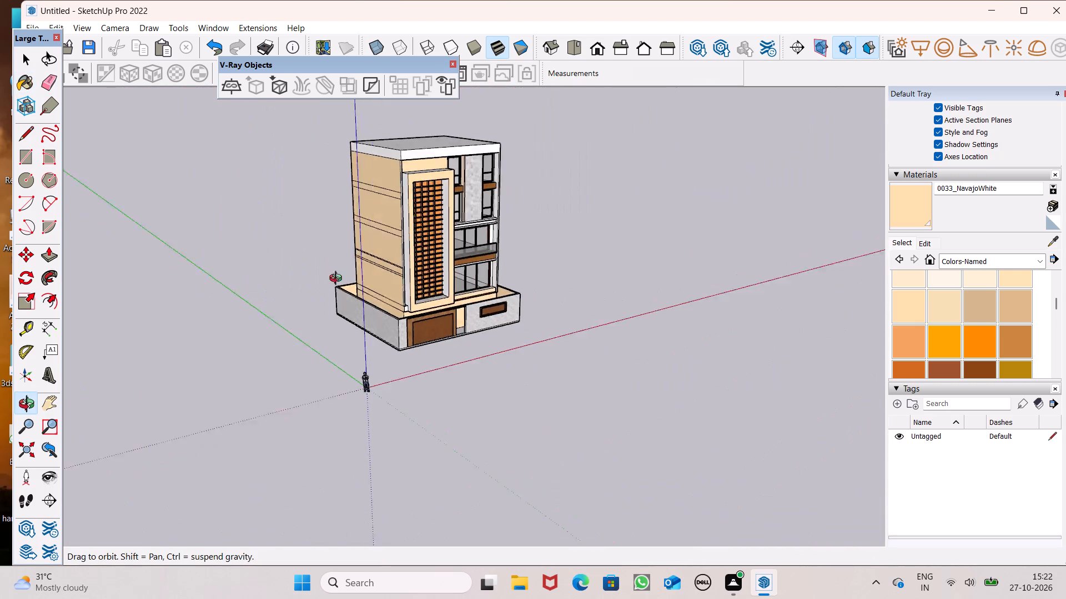
{"action": "middle_click_drag", "start_coordinate": [338, 280], "coordinate": [0, 247]}
{"action": "scroll", "coordinate": [494, 219], "scroll_direction": "up", "scroll_amount": 1}
{"action": "middle_click_drag", "start_coordinate": [490, 225], "coordinate": [361, 239]}
{"action": "scroll", "coordinate": [361, 239], "scroll_direction": "up", "scroll_amount": 1}
{"action": "scroll", "coordinate": [589, 162], "scroll_direction": "up", "scroll_amount": 6}
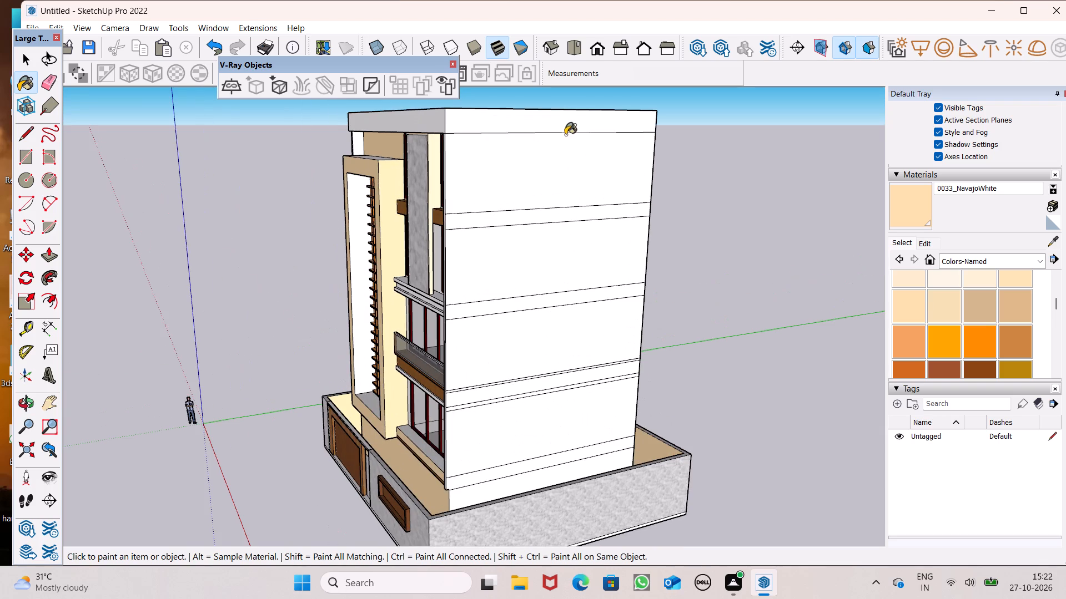
{"action": "left_click", "coordinate": [561, 121]}
{"action": "left_click", "coordinate": [565, 148]}
{"action": "left_click_drag", "start_coordinate": [570, 182], "coordinate": [574, 206]}
{"action": "left_click_drag", "start_coordinate": [577, 221], "coordinate": [579, 237]}
{"action": "left_click", "coordinate": [579, 237]}
{"action": "left_click", "coordinate": [577, 219]}
{"action": "left_click_drag", "start_coordinate": [579, 235], "coordinate": [584, 248]}
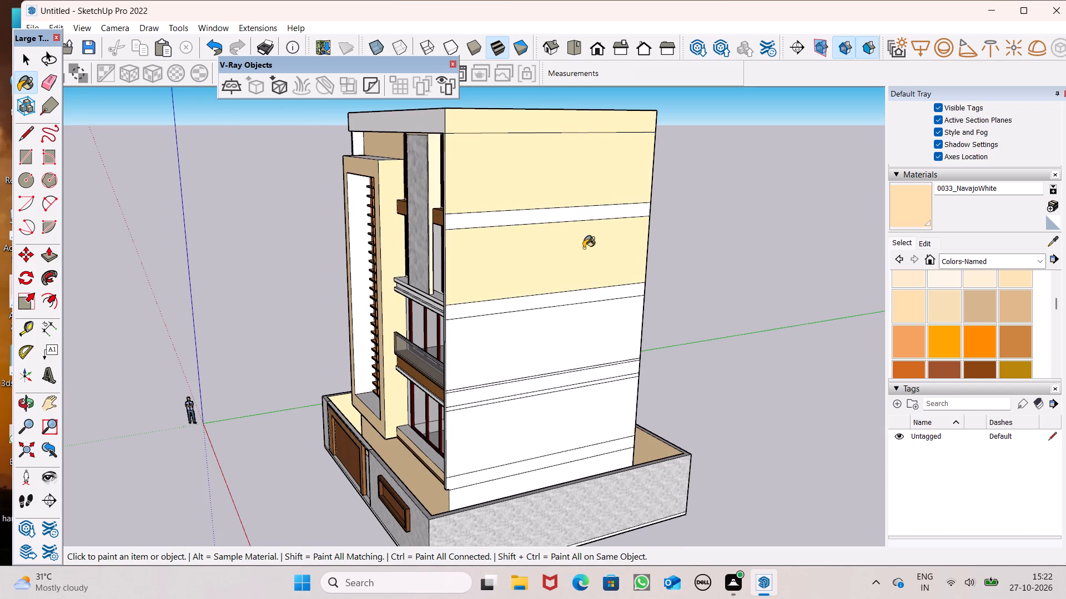
Paint the lower wall panels and base bands of the balcony-side side wall with 0033_NavajoWhite.
{"action": "left_click_drag", "start_coordinate": [584, 248], "coordinate": [584, 253]}
{"action": "left_click_drag", "start_coordinate": [584, 292], "coordinate": [584, 299]}
{"action": "left_click", "coordinate": [581, 307]}
{"action": "left_click_drag", "start_coordinate": [579, 333], "coordinate": [571, 350]}
{"action": "left_click_drag", "start_coordinate": [571, 352], "coordinate": [571, 358]}
{"action": "left_click", "coordinate": [571, 383]}
{"action": "left_click", "coordinate": [572, 388]}
{"action": "left_click_drag", "start_coordinate": [569, 396], "coordinate": [565, 407]}
{"action": "left_click_drag", "start_coordinate": [562, 418], "coordinate": [561, 426]}
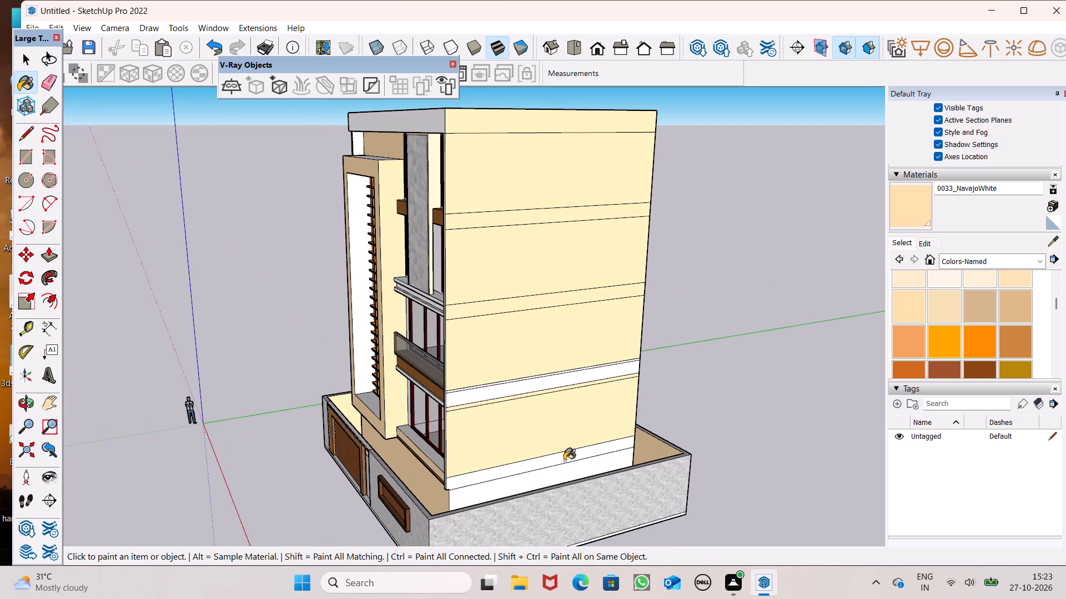
{"action": "left_click_drag", "start_coordinate": [564, 463], "coordinate": [558, 466]}
{"action": "left_click", "coordinate": [557, 466]}
{"action": "left_click", "coordinate": [549, 464]}
Paint the remaining white floor band and thin strip across the balcony-side side wall with 0033_NavajoWhite.
{"action": "scroll", "coordinate": [530, 421], "scroll_direction": "up", "scroll_amount": 8}
{"action": "left_click", "coordinate": [490, 338]}
{"action": "left_click", "coordinate": [485, 328]}
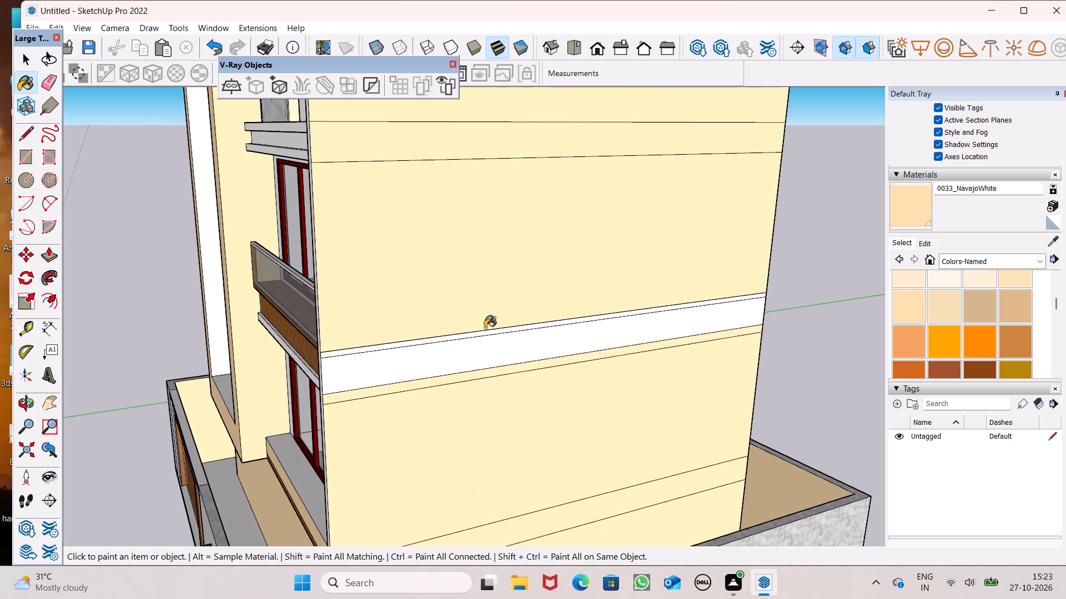
{"action": "left_click", "coordinate": [485, 329]}
{"action": "left_click", "coordinate": [486, 328]}
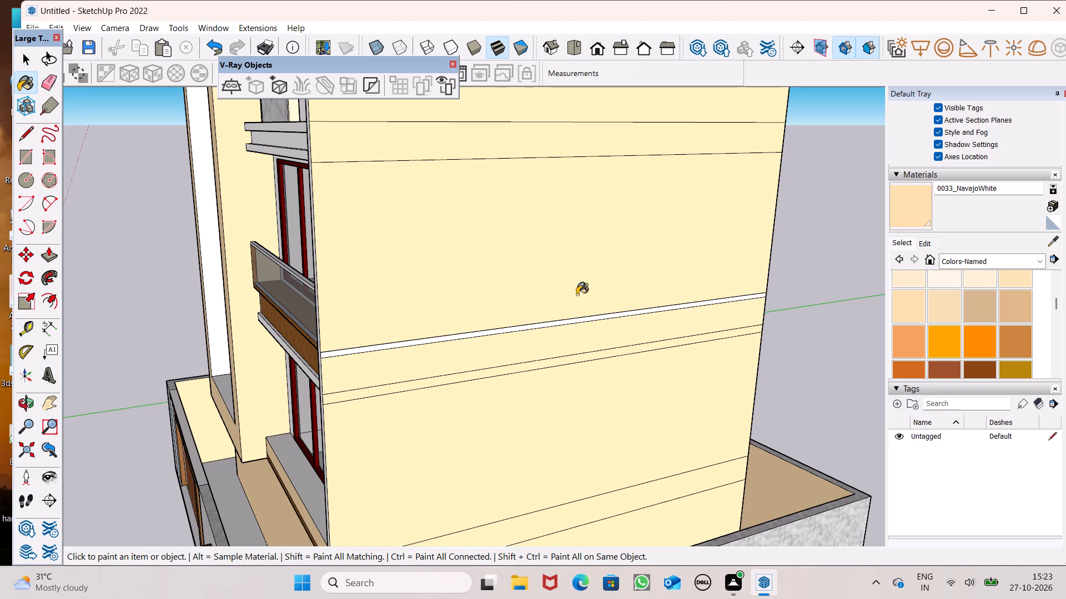
{"action": "scroll", "coordinate": [572, 324], "scroll_direction": "up", "scroll_amount": 5}
{"action": "left_click", "coordinate": [572, 323]}
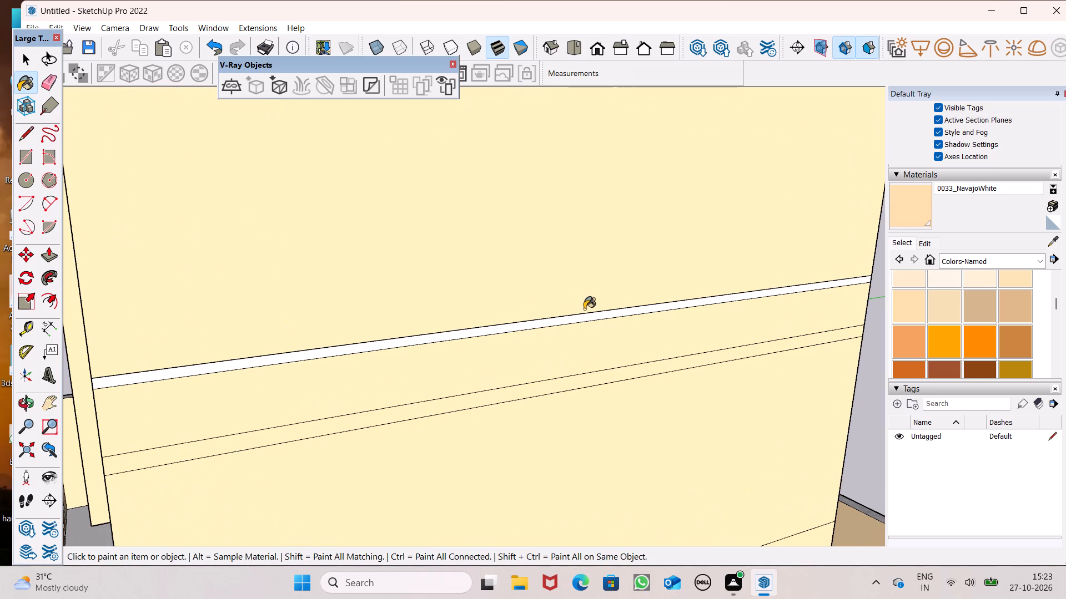
{"action": "scroll", "coordinate": [584, 317], "scroll_direction": "up", "scroll_amount": 4}
{"action": "left_click", "coordinate": [584, 317]}
{"action": "scroll", "coordinate": [595, 272], "scroll_direction": "down", "scroll_amount": 10}
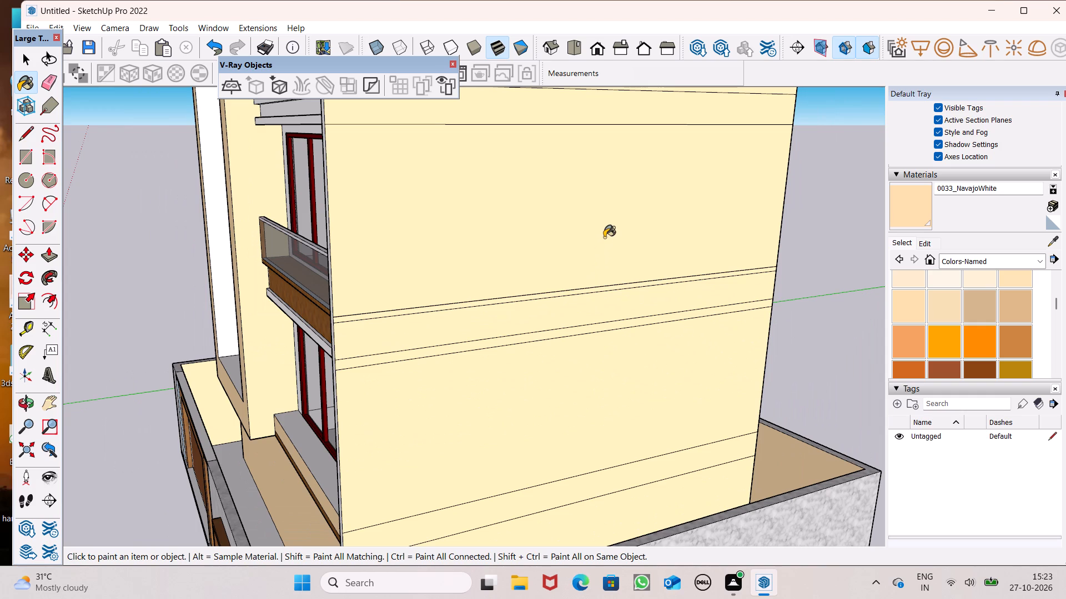
Paint the orange grid recess's bottom and inner sides, the frame's outer side and the small corner block with 0033_NavajoWhite.
{"action": "scroll", "coordinate": [571, 275], "scroll_direction": "down", "scroll_amount": 5}
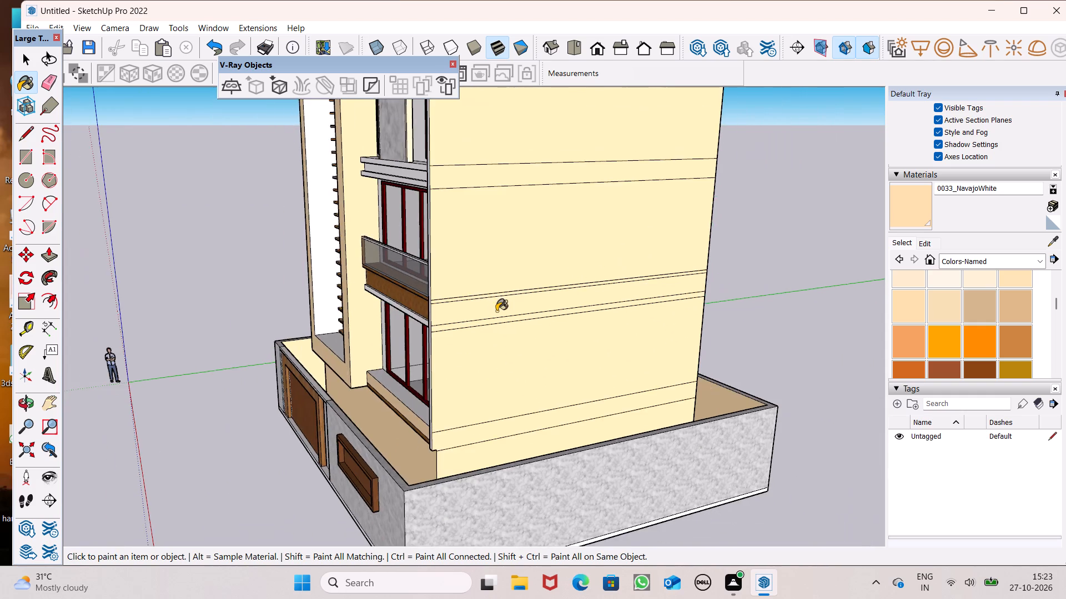
{"action": "middle_click_drag", "start_coordinate": [497, 310], "coordinate": [563, 382]}
{"action": "scroll", "coordinate": [210, 316], "scroll_direction": "up", "scroll_amount": 5}
{"action": "left_click", "coordinate": [354, 347]}
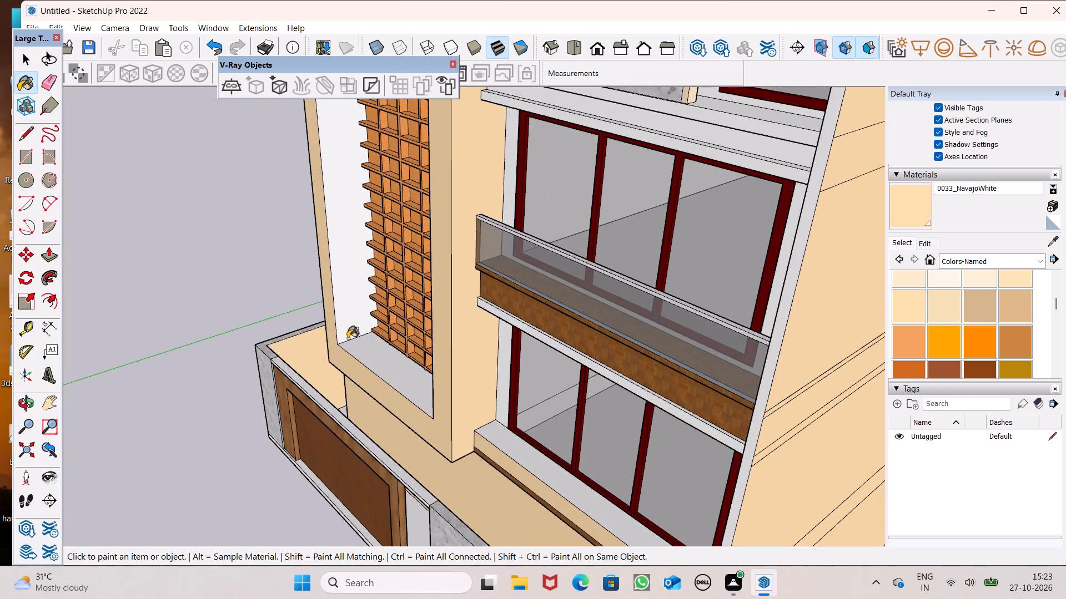
{"action": "left_click", "coordinate": [342, 314]}
{"action": "middle_click_drag", "start_coordinate": [368, 367], "coordinate": [822, 324]}
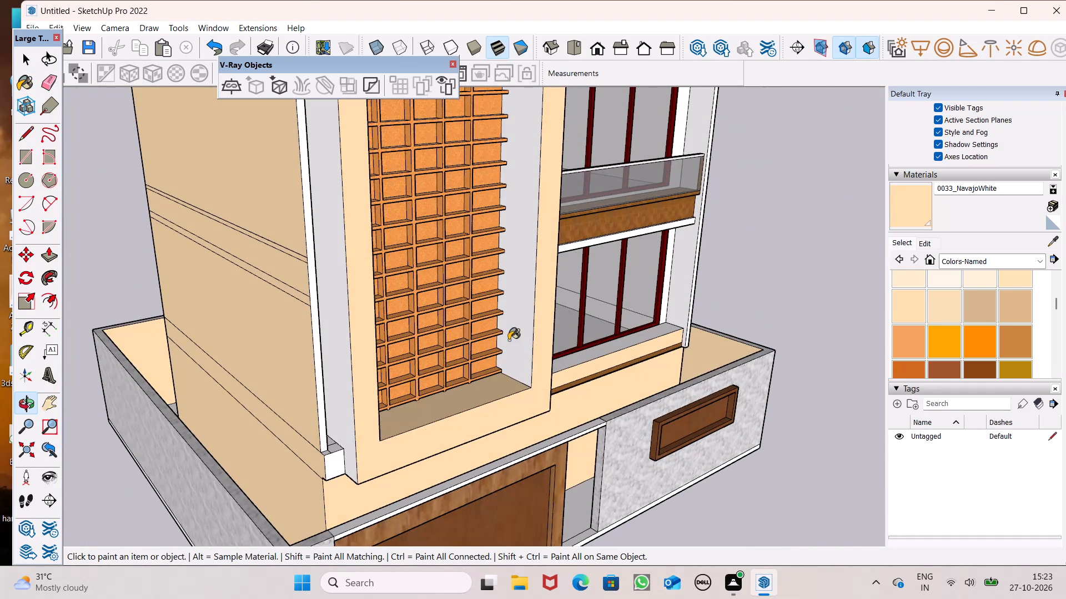
{"action": "left_click", "coordinate": [508, 339]}
{"action": "left_click", "coordinate": [332, 413]}
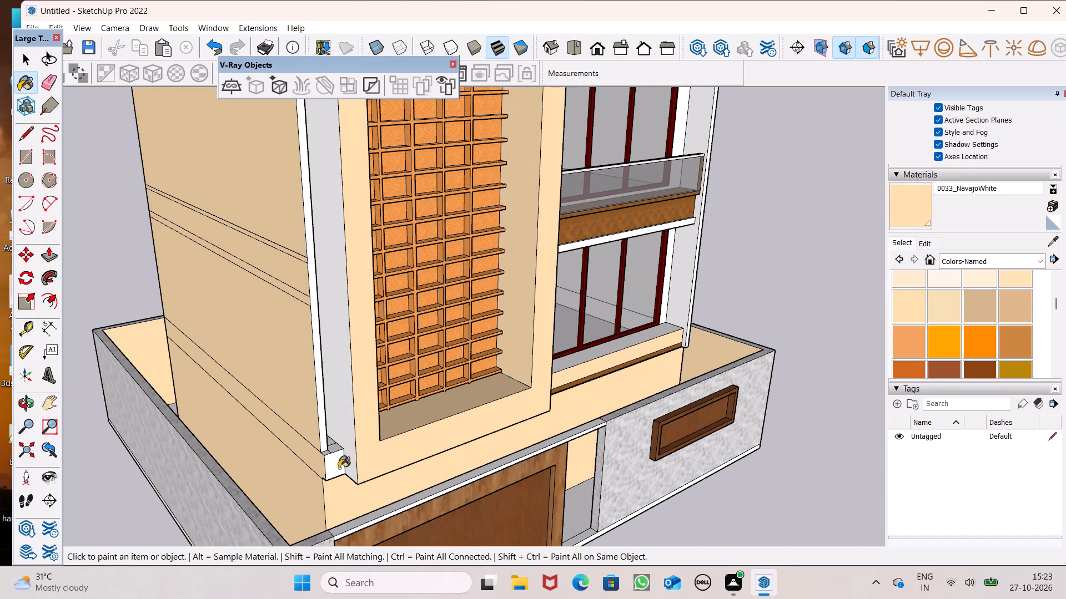
{"action": "left_click", "coordinate": [335, 462]}
Paint the underside at the top of the orange grid's recess with 0033_NavajoWhite.
{"action": "scroll", "coordinate": [637, 341], "scroll_direction": "up", "scroll_amount": 1}
{"action": "middle_click_drag", "start_coordinate": [637, 341], "coordinate": [535, 19]}
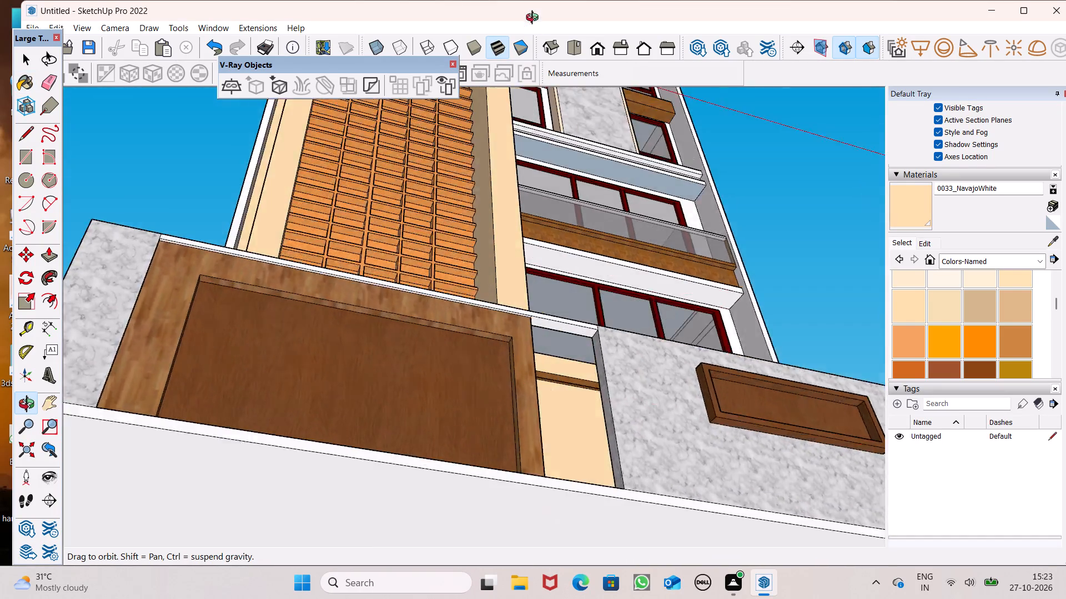
{"action": "middle_click_drag", "start_coordinate": [535, 19], "coordinate": [530, 0]}
{"action": "scroll", "coordinate": [531, 0], "scroll_direction": "up", "scroll_amount": 1}
{"action": "scroll", "coordinate": [462, 223], "scroll_direction": "down", "scroll_amount": 6}
{"action": "scroll", "coordinate": [462, 106], "scroll_direction": "up", "scroll_amount": 7}
{"action": "left_click", "coordinate": [462, 128]}
{"action": "scroll", "coordinate": [436, 161], "scroll_direction": "down", "scroll_amount": 5}
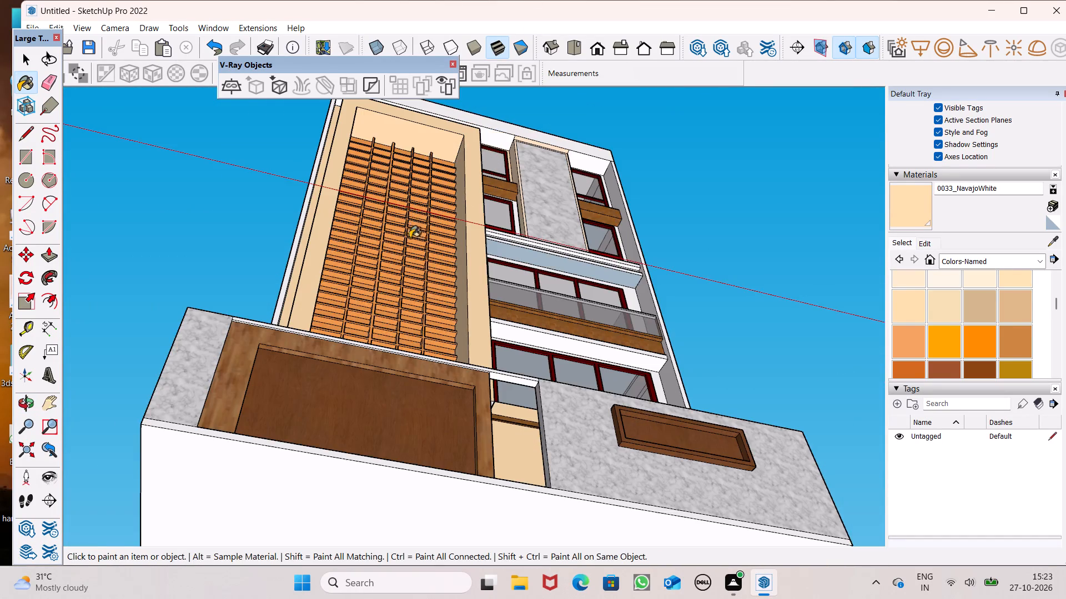
Paint the front face of the roof parapet and the roof's top surface with 0033_NavajoWhite.
{"action": "middle_click_drag", "start_coordinate": [414, 242], "coordinate": [381, 397]}
{"action": "middle_click", "coordinate": [381, 397]}
{"action": "scroll", "coordinate": [381, 341], "scroll_direction": "down", "scroll_amount": 4}
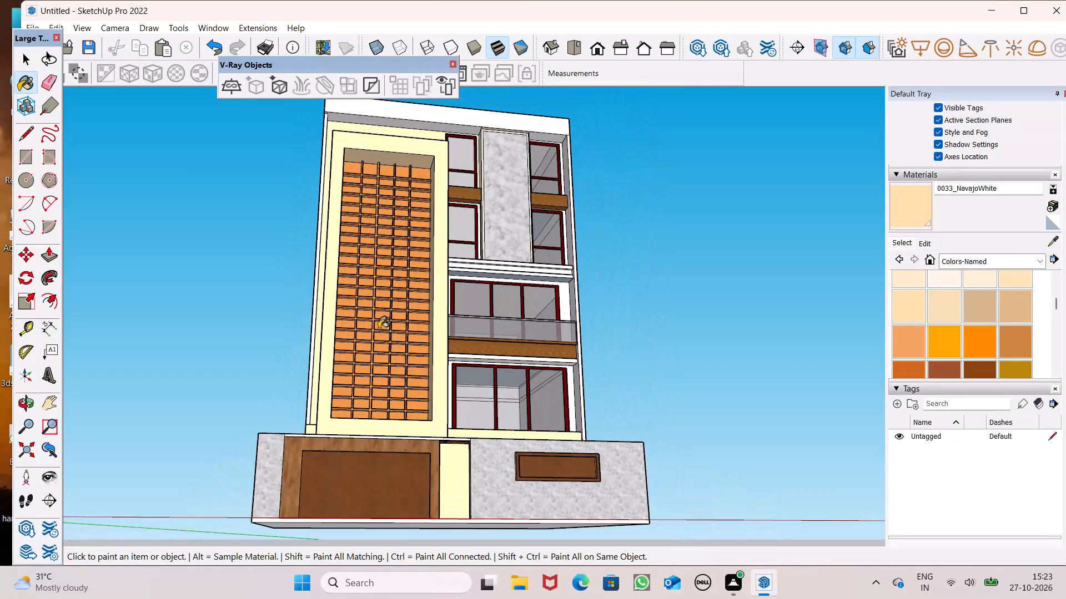
{"action": "middle_click_drag", "start_coordinate": [412, 230], "coordinate": [403, 379]}
{"action": "scroll", "coordinate": [383, 381], "scroll_direction": "down", "scroll_amount": 2}
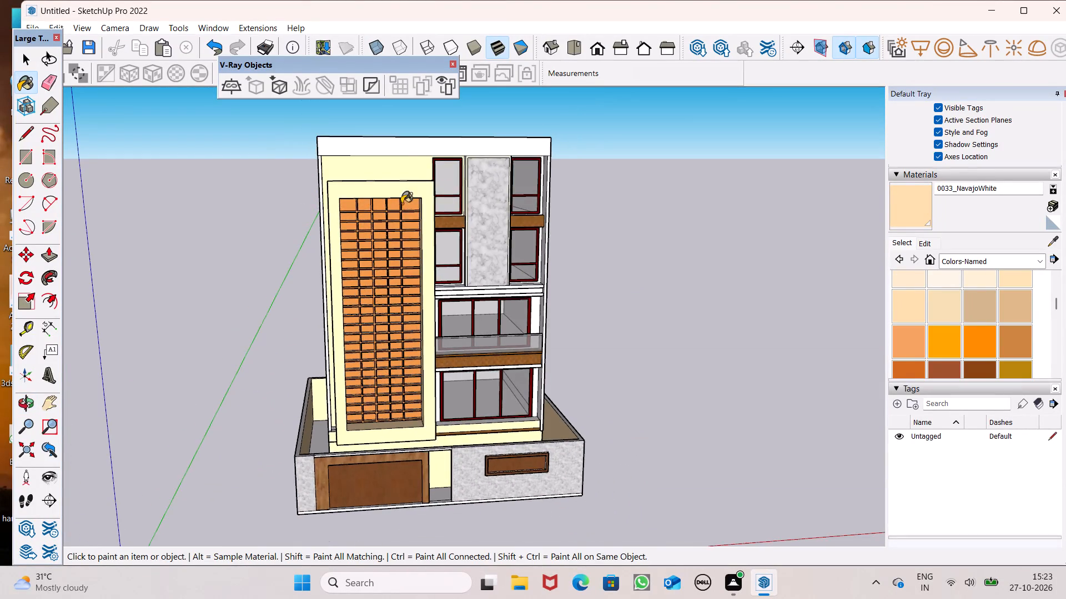
{"action": "scroll", "coordinate": [398, 159], "scroll_direction": "up", "scroll_amount": 6}
{"action": "left_click", "coordinate": [390, 140]}
{"action": "scroll", "coordinate": [407, 141], "scroll_direction": "up", "scroll_amount": 1}
{"action": "middle_click_drag", "start_coordinate": [420, 150], "coordinate": [451, 296]}
{"action": "scroll", "coordinate": [451, 295], "scroll_direction": "up", "scroll_amount": 1}
{"action": "left_click", "coordinate": [347, 171]}
Paint the top face of the orange grid's projecting frame with 0033_NavajoWhite.
{"action": "middle_click_drag", "start_coordinate": [373, 251], "coordinate": [384, 240]}
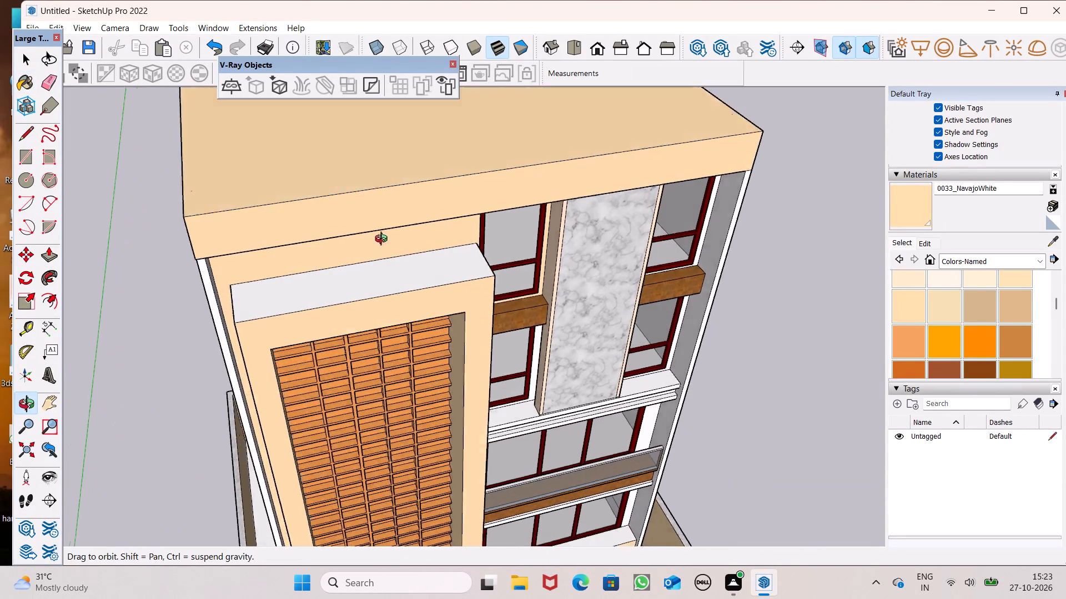
{"action": "middle_click_drag", "start_coordinate": [384, 240], "coordinate": [400, 110]}
{"action": "scroll", "coordinate": [396, 108], "scroll_direction": "up", "scroll_amount": 1}
{"action": "scroll", "coordinate": [337, 167], "scroll_direction": "up", "scroll_amount": 6}
{"action": "left_click", "coordinate": [310, 195]}
{"action": "middle_click_drag", "start_coordinate": [396, 220], "coordinate": [394, 255]}
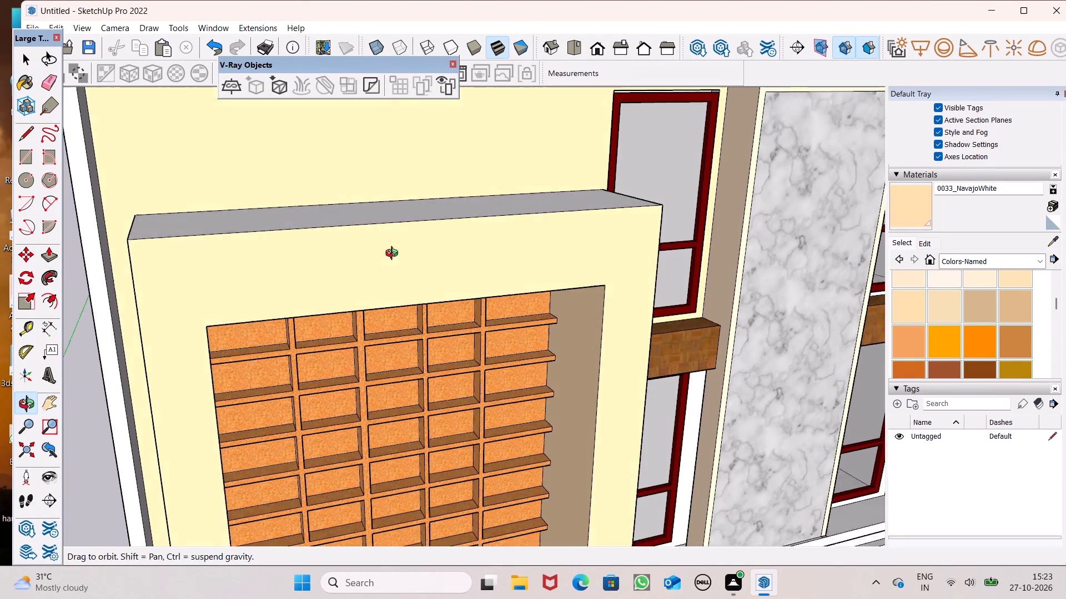
{"action": "middle_click_drag", "start_coordinate": [394, 255], "coordinate": [349, 287]}
{"action": "left_click", "coordinate": [340, 227]}
Paint the narrow vertical wall edge beside the orange grid's frame and the adjoining parapet side with 0033_NavajoWhite.
{"action": "middle_click_drag", "start_coordinate": [491, 257], "coordinate": [547, 149]}
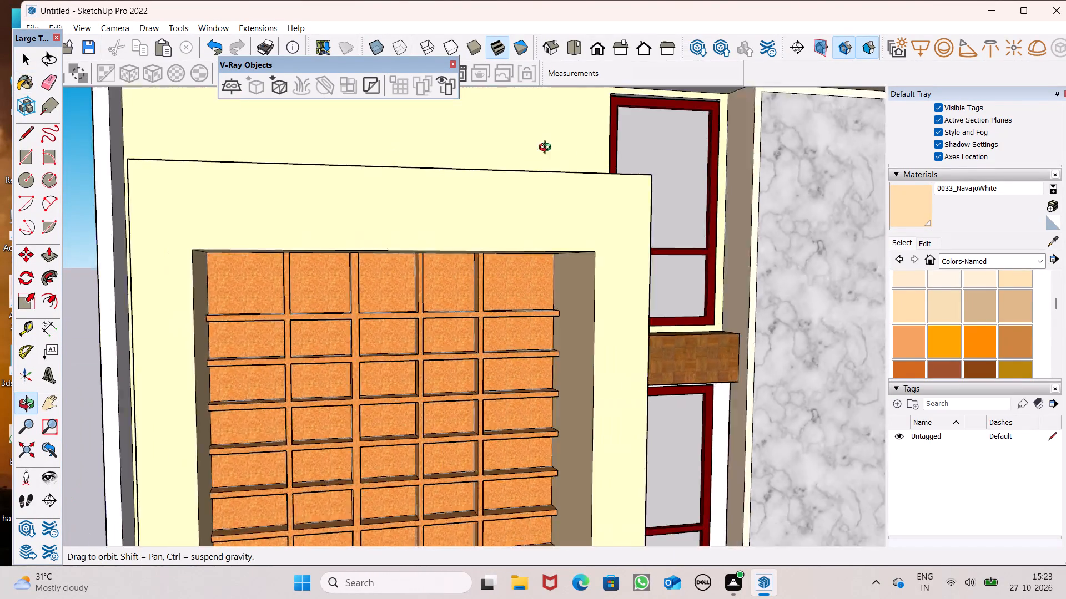
{"action": "middle_click_drag", "start_coordinate": [547, 149], "coordinate": [681, 192]}
{"action": "left_click", "coordinate": [217, 290]}
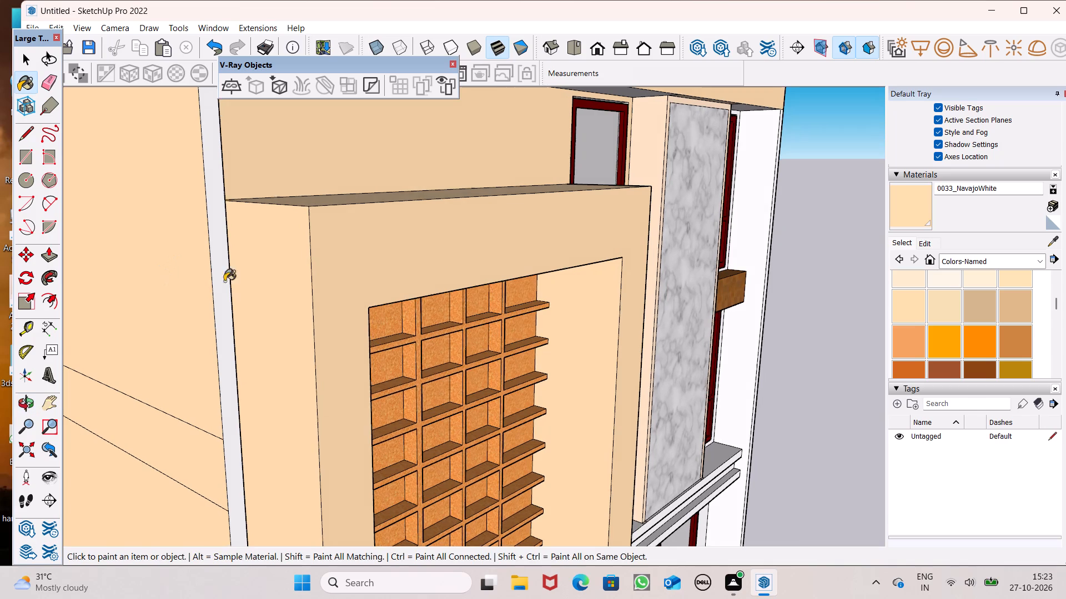
{"action": "scroll", "coordinate": [252, 307], "scroll_direction": "down", "scroll_amount": 8}
{"action": "scroll", "coordinate": [296, 314], "scroll_direction": "up", "scroll_amount": 1}
{"action": "left_click", "coordinate": [217, 146]}
{"action": "scroll", "coordinate": [217, 146], "scroll_direction": "down", "scroll_amount": 6}
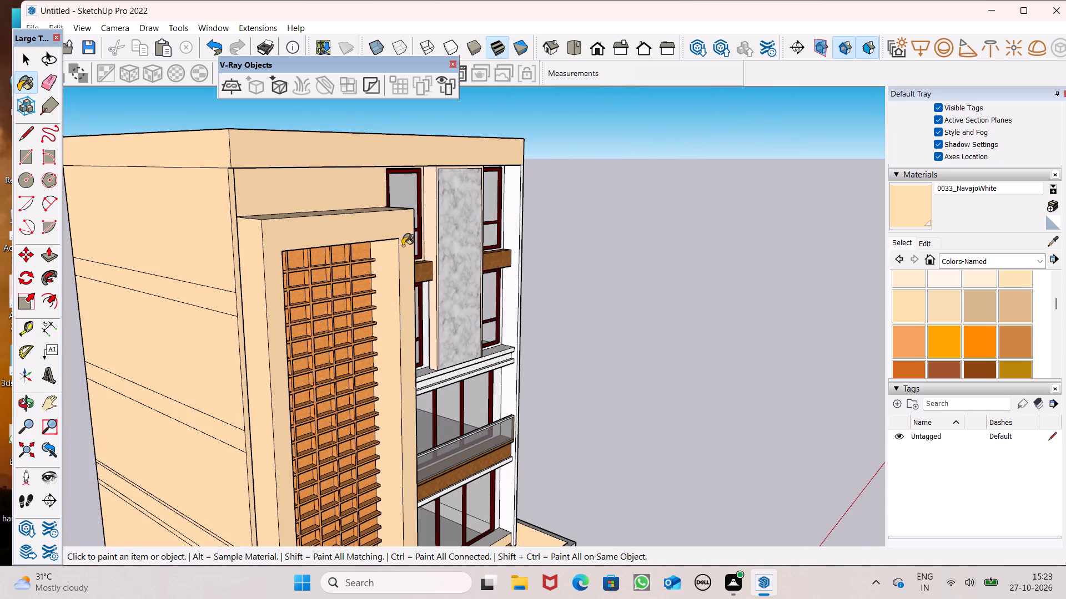
Paint the facade's vertical edge on the balcony side and the wall surround of the first-floor balcony window with 0033_NavajoWhite.
{"action": "scroll", "coordinate": [521, 204], "scroll_direction": "up", "scroll_amount": 4}
{"action": "left_click", "coordinate": [518, 240]}
{"action": "left_click", "coordinate": [513, 245]}
{"action": "scroll", "coordinate": [423, 122], "scroll_direction": "down", "scroll_amount": 6}
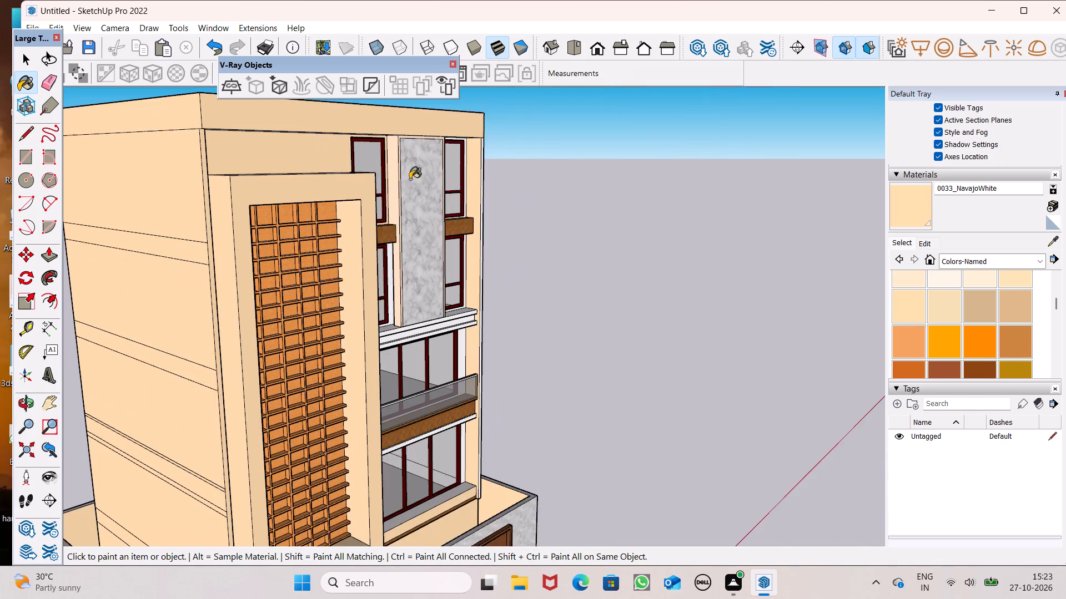
{"action": "scroll", "coordinate": [410, 179], "scroll_direction": "down", "scroll_amount": 1}
{"action": "scroll", "coordinate": [440, 298], "scroll_direction": "up", "scroll_amount": 8}
{"action": "left_click", "coordinate": [468, 348]}
{"action": "scroll", "coordinate": [402, 165], "scroll_direction": "down", "scroll_amount": 5}
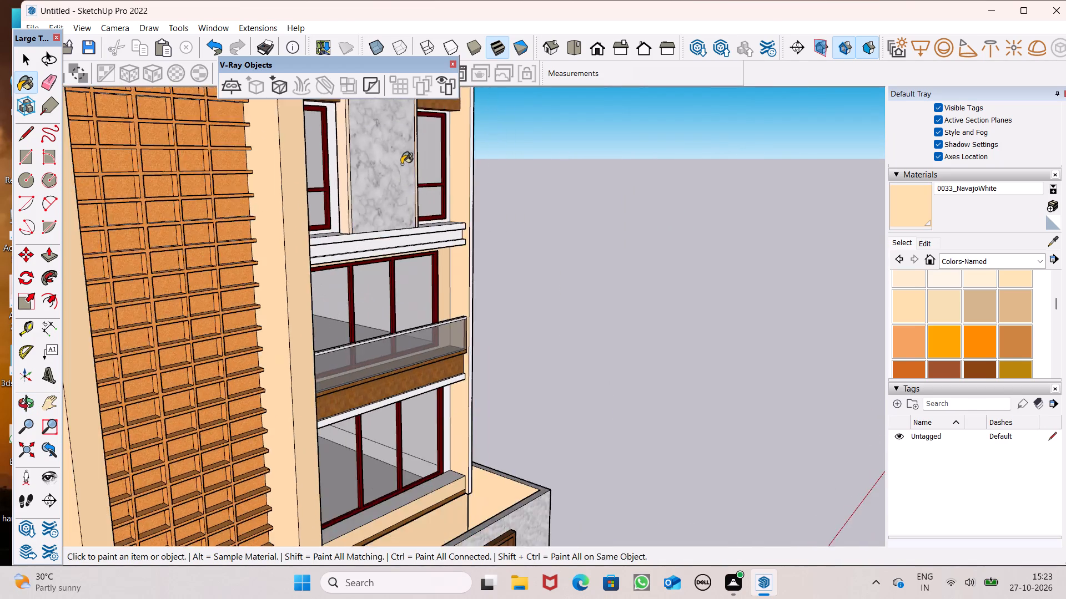
Paint the wall surround of the upper window between the orange grid frame and the marble panel with 0033_NavajoWhite.
{"action": "scroll", "coordinate": [401, 164], "scroll_direction": "down", "scroll_amount": 1}
{"action": "middle_click_drag", "start_coordinate": [414, 207], "coordinate": [197, 272]}
{"action": "scroll", "coordinate": [212, 258], "scroll_direction": "up", "scroll_amount": 1}
{"action": "scroll", "coordinate": [408, 224], "scroll_direction": "up", "scroll_amount": 7}
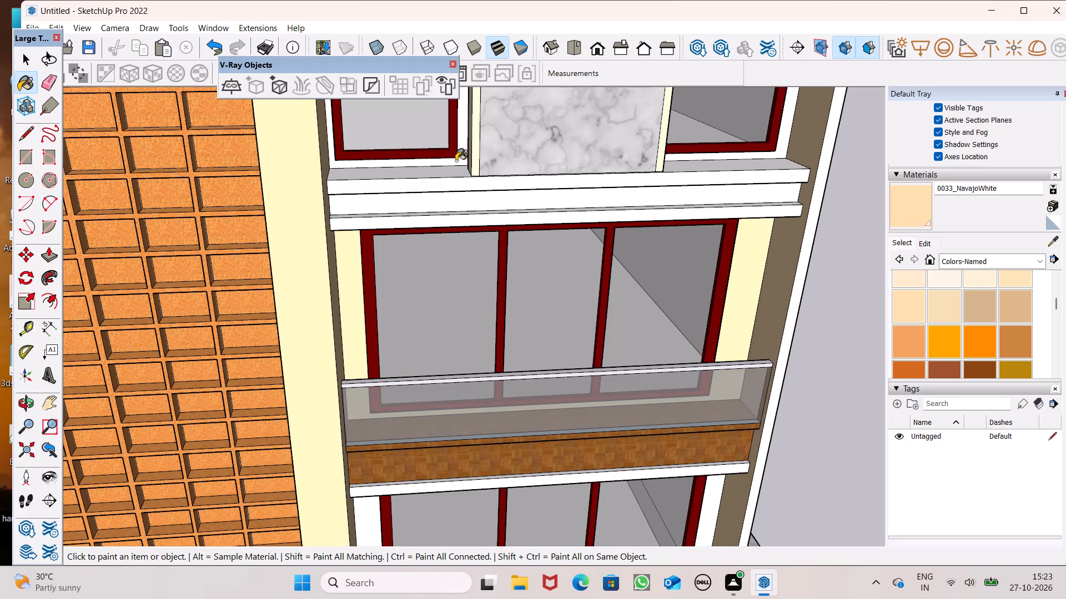
{"action": "left_click", "coordinate": [457, 161]}
Paint the wall surround of the large window beneath the balcony with 0033_NavajoWhite.
{"action": "scroll", "coordinate": [423, 172], "scroll_direction": "down", "scroll_amount": 14}
{"action": "middle_click_drag", "start_coordinate": [469, 264], "coordinate": [439, 141]}
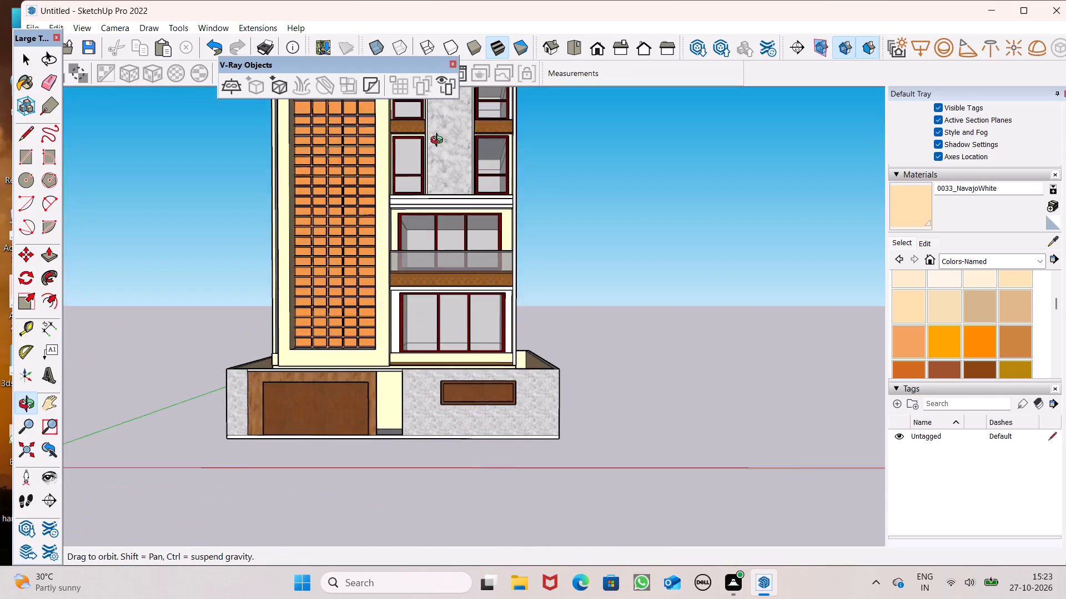
{"action": "middle_click_drag", "start_coordinate": [439, 141], "coordinate": [462, 214]}
{"action": "scroll", "coordinate": [499, 314], "scroll_direction": "up", "scroll_amount": 6}
{"action": "left_click", "coordinate": [512, 306]}
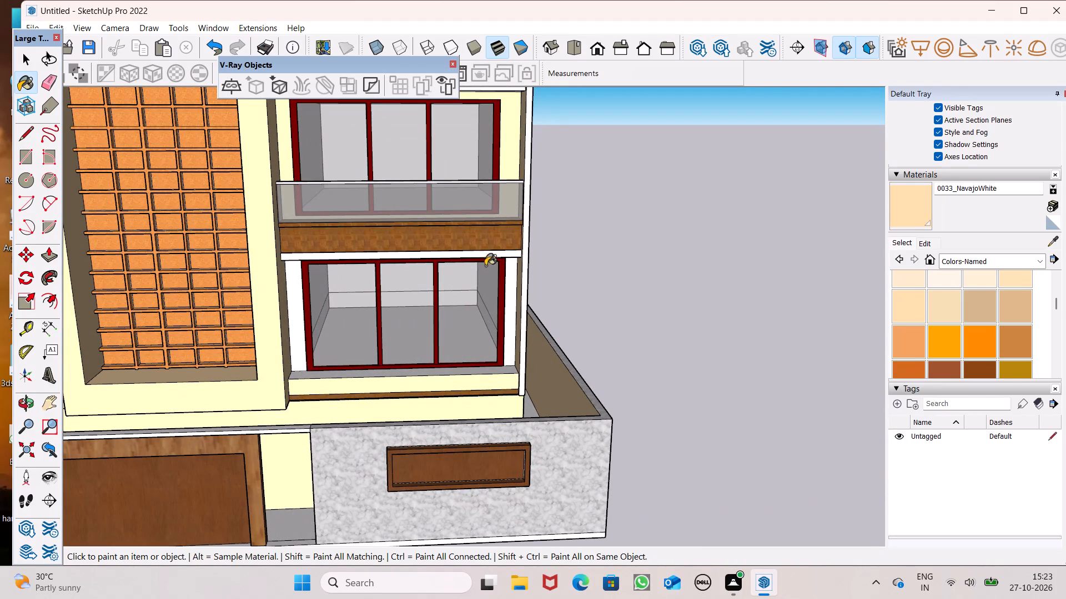
Paint the upper window surround on the marble panel's far side from the orange grid with 0033_NavajoWhite.
{"action": "scroll", "coordinate": [481, 273], "scroll_direction": "down", "scroll_amount": 9}
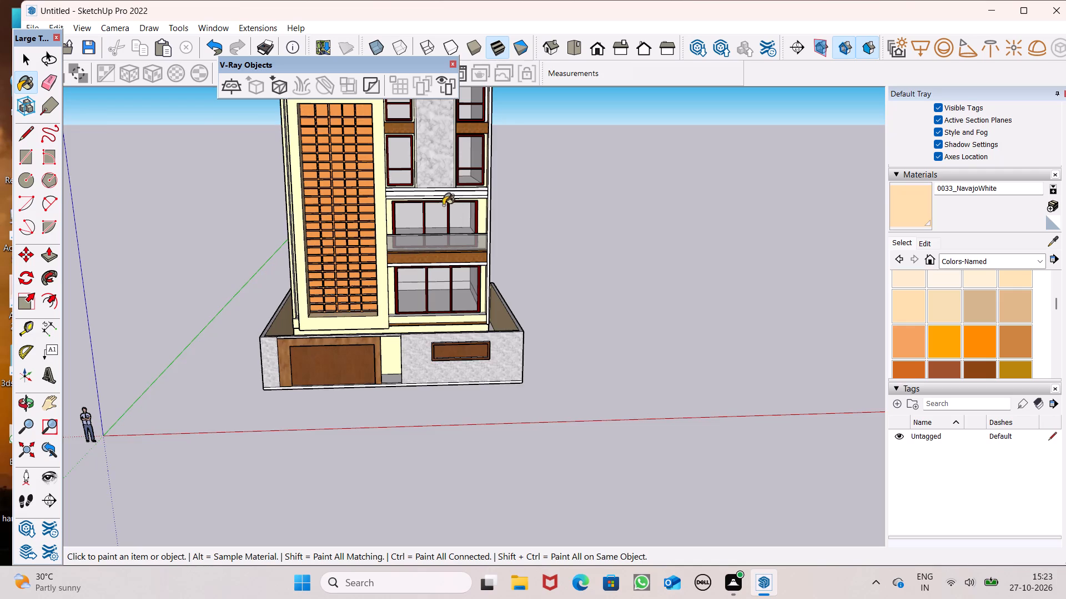
{"action": "scroll", "coordinate": [443, 311], "scroll_direction": "down", "scroll_amount": 6}
{"action": "scroll", "coordinate": [439, 210], "scroll_direction": "up", "scroll_amount": 15}
{"action": "scroll", "coordinate": [485, 216], "scroll_direction": "up", "scroll_amount": 6}
{"action": "left_click", "coordinate": [519, 198]}
Paint the narrow vertical wall face above the orange grid's frame at the facade corner with 0033_NavajoWhite.
{"action": "scroll", "coordinate": [517, 205], "scroll_direction": "down", "scroll_amount": 4}
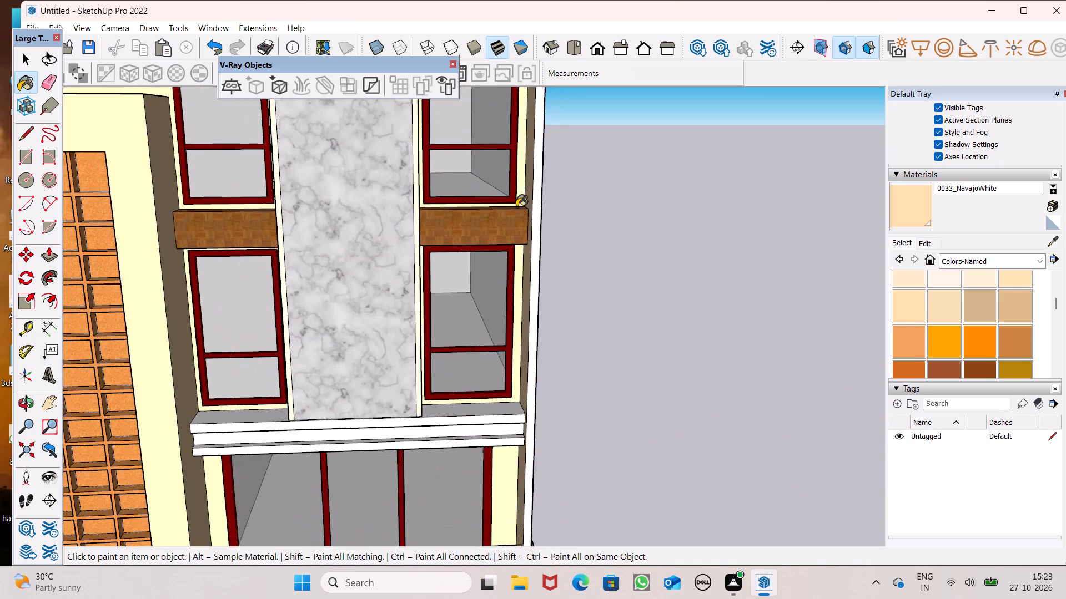
{"action": "middle_click_drag", "start_coordinate": [516, 207], "coordinate": [492, 215]}
{"action": "scroll", "coordinate": [510, 215], "scroll_direction": "up", "scroll_amount": 1}
{"action": "scroll", "coordinate": [540, 209], "scroll_direction": "down", "scroll_amount": 10}
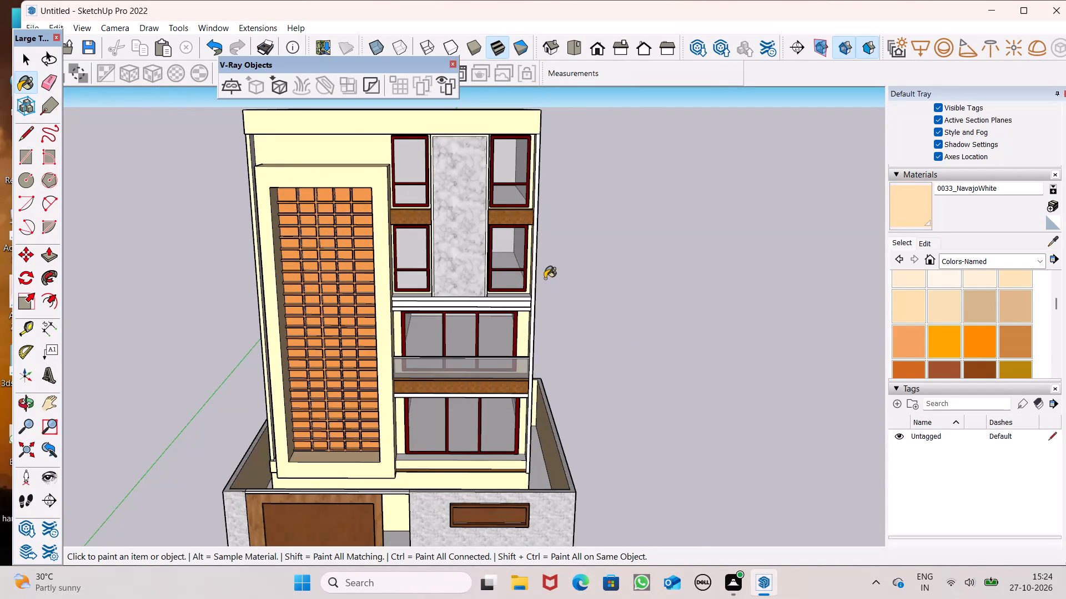
{"action": "scroll", "coordinate": [545, 278], "scroll_direction": "down", "scroll_amount": 6}
{"action": "middle_click_drag", "start_coordinate": [517, 219], "coordinate": [244, 204]}
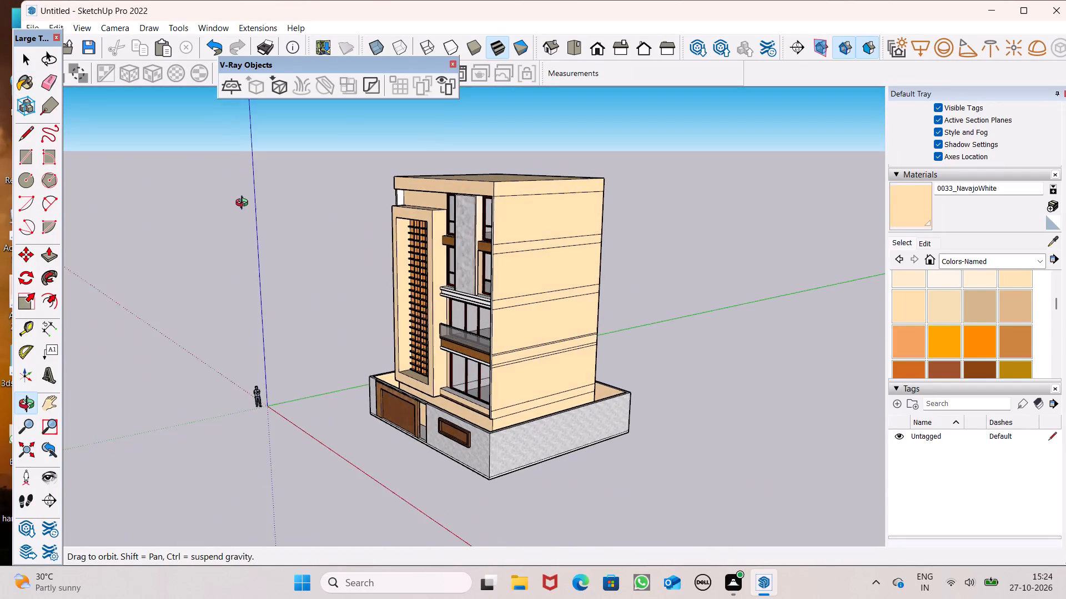
{"action": "middle_click_drag", "start_coordinate": [244, 204], "coordinate": [325, 171]}
{"action": "scroll", "coordinate": [300, 177], "scroll_direction": "up", "scroll_amount": 8}
{"action": "left_click", "coordinate": [371, 202]}
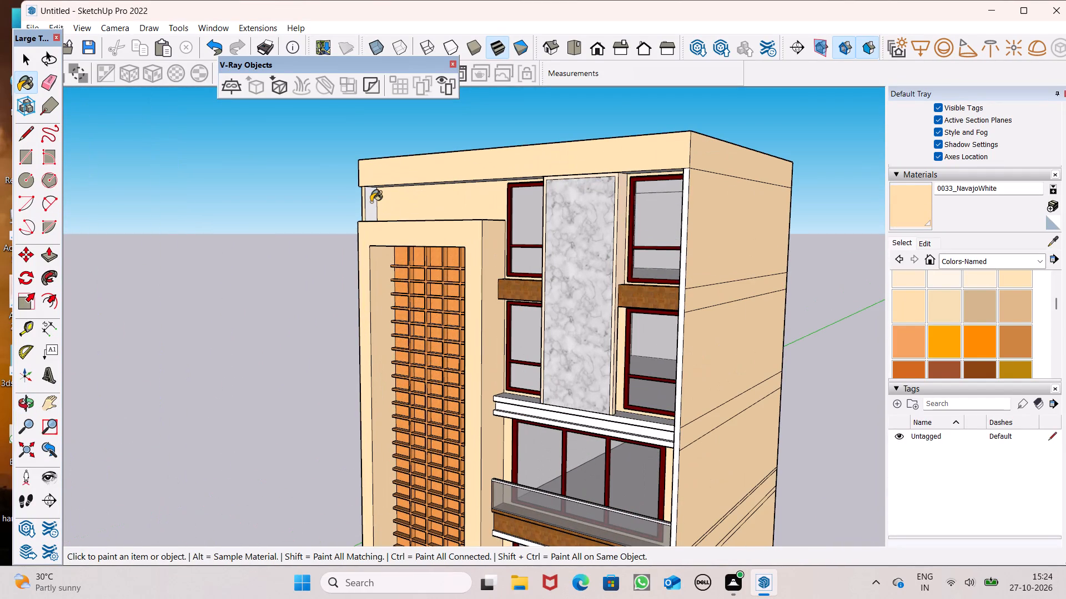
Paint the roof parapet's underside above the marble panel and the adjoining upper window with 0033_NavajoWhite.
{"action": "middle_click_drag", "start_coordinate": [381, 216], "coordinate": [682, 0]}
{"action": "scroll", "coordinate": [676, 23], "scroll_direction": "up", "scroll_amount": 1}
{"action": "scroll", "coordinate": [540, 260], "scroll_direction": "up", "scroll_amount": 5}
{"action": "left_click", "coordinate": [556, 209]}
{"action": "scroll", "coordinate": [671, 238], "scroll_direction": "up", "scroll_amount": 2}
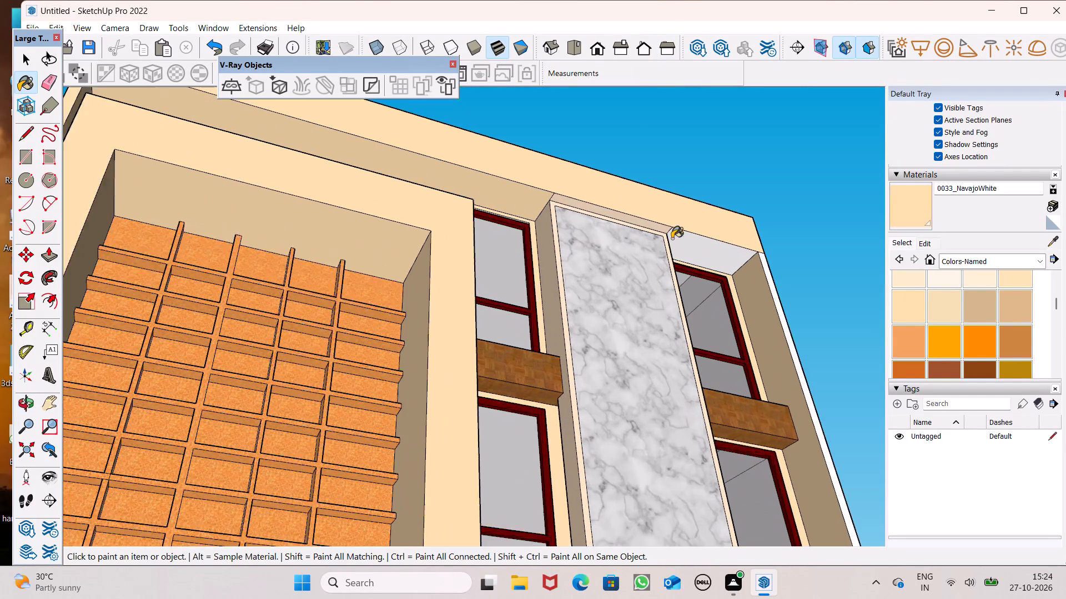
{"action": "scroll", "coordinate": [672, 238], "scroll_direction": "up", "scroll_amount": 2}
{"action": "left_click", "coordinate": [720, 248]}
Paint the remaining parapet underside pieces at the facade corner above the orange grid with 0033_NavajoWhite.
{"action": "scroll", "coordinate": [610, 162], "scroll_direction": "down", "scroll_amount": 5}
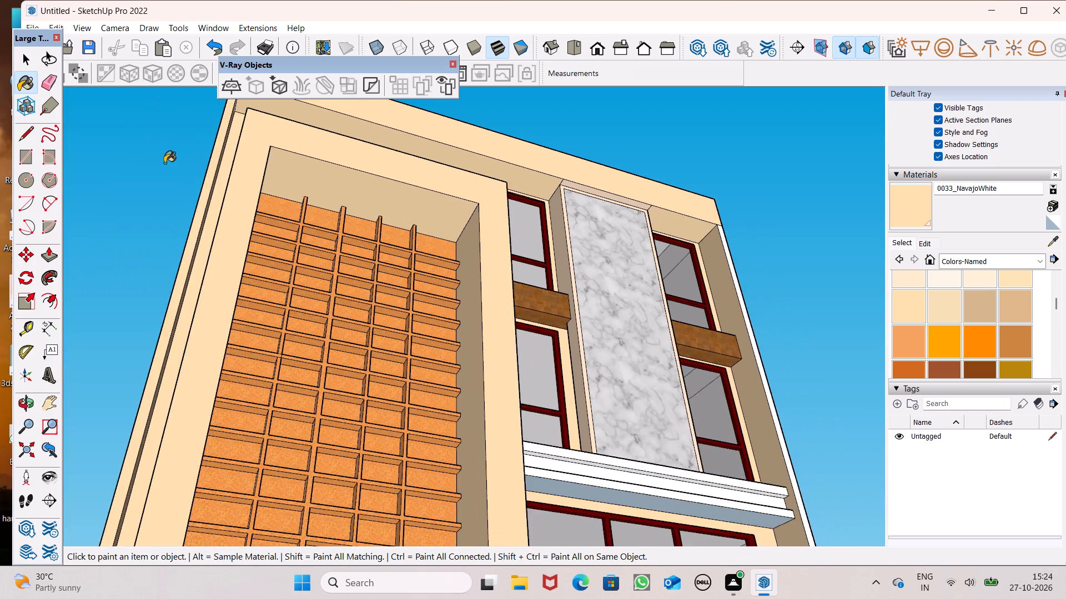
{"action": "scroll", "coordinate": [164, 163], "scroll_direction": "up", "scroll_amount": 4}
{"action": "scroll", "coordinate": [216, 233], "scroll_direction": "down", "scroll_amount": 6}
{"action": "scroll", "coordinate": [236, 150], "scroll_direction": "up", "scroll_amount": 4}
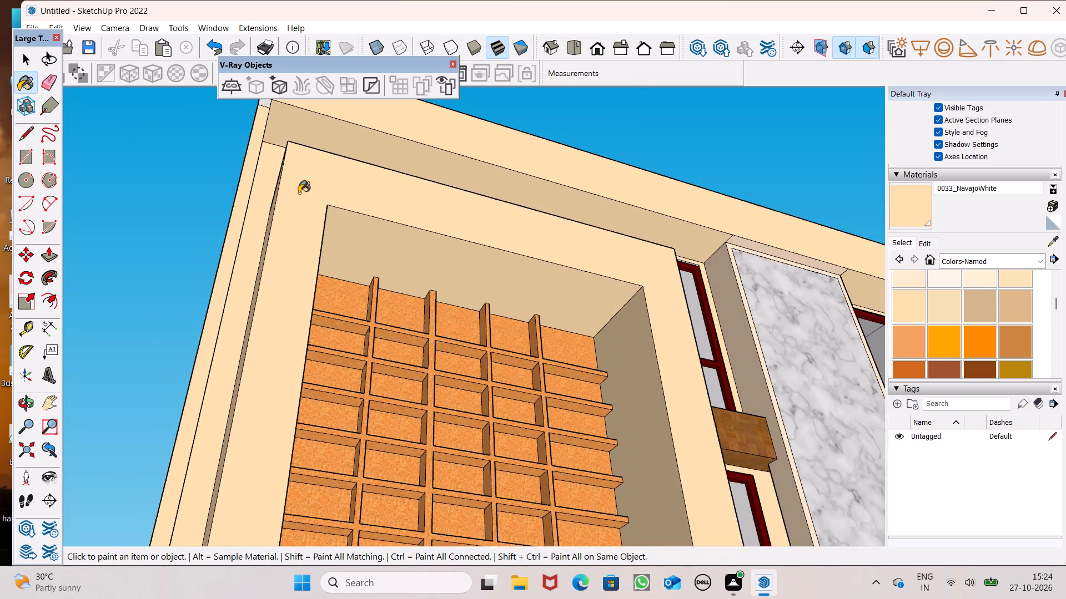
{"action": "scroll", "coordinate": [303, 203], "scroll_direction": "down", "scroll_amount": 4}
{"action": "scroll", "coordinate": [290, 130], "scroll_direction": "up", "scroll_amount": 5}
{"action": "left_click", "coordinate": [273, 134]}
{"action": "left_click", "coordinate": [265, 130]}
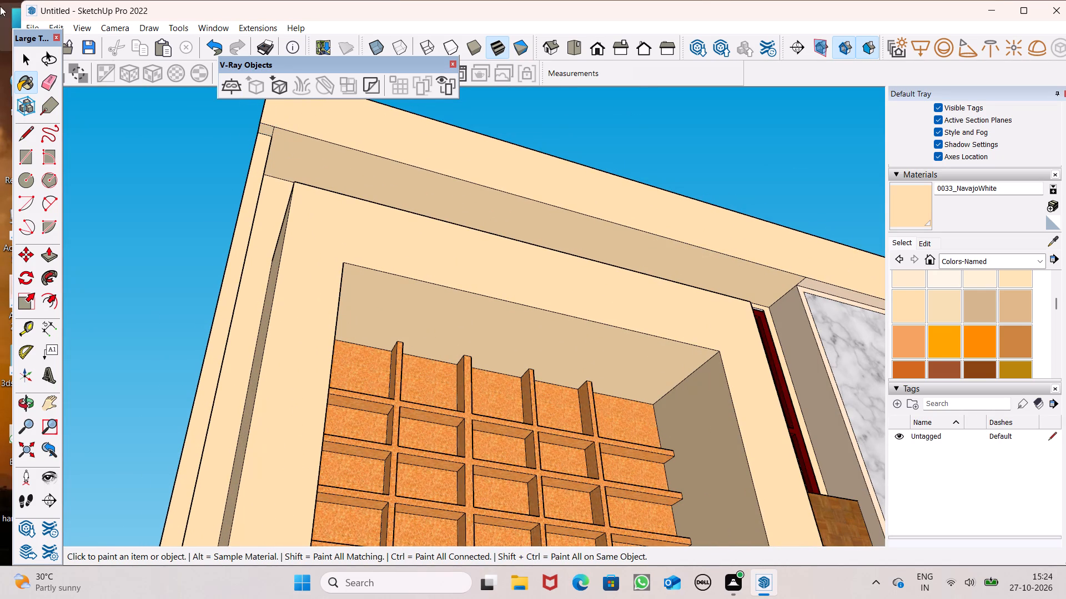
Erase the short dividing edge on the parapet underside at the corner above the orange grid's frame.
{"action": "left_click", "coordinate": [47, 76]}
{"action": "scroll", "coordinate": [343, 147], "scroll_direction": "up", "scroll_amount": 5}
{"action": "left_click_drag", "start_coordinate": [228, 118], "coordinate": [233, 120]}
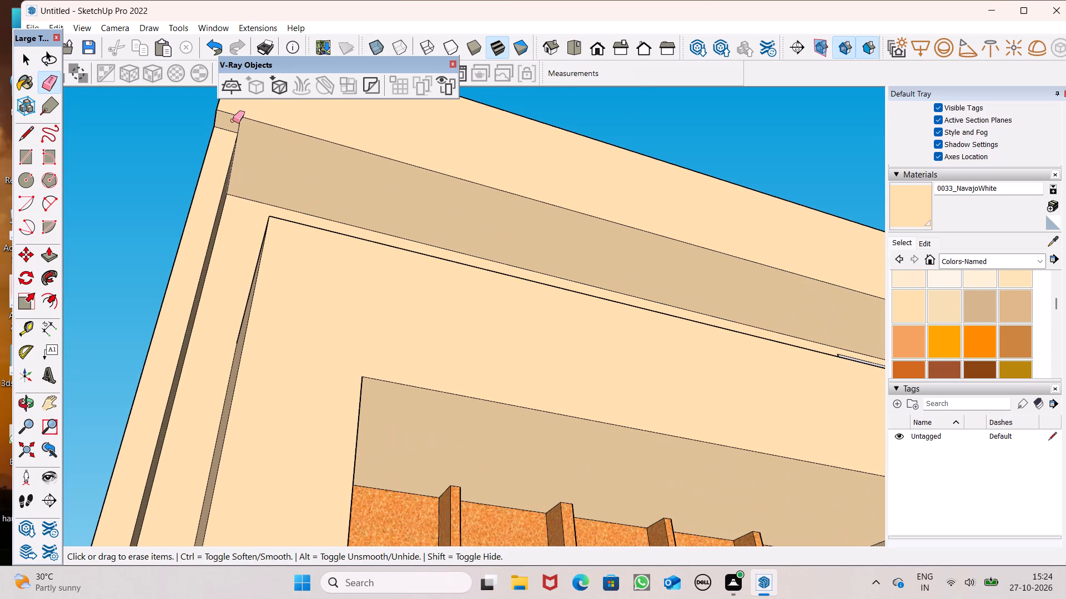
{"action": "left_click_drag", "start_coordinate": [233, 120], "coordinate": [244, 123]}
Erase the short edges dividing the parapet underside at both upper corners of the marble panel.
{"action": "scroll", "coordinate": [147, 192], "scroll_direction": "up", "scroll_amount": 1}
{"action": "scroll", "coordinate": [145, 195], "scroll_direction": "down", "scroll_amount": 18}
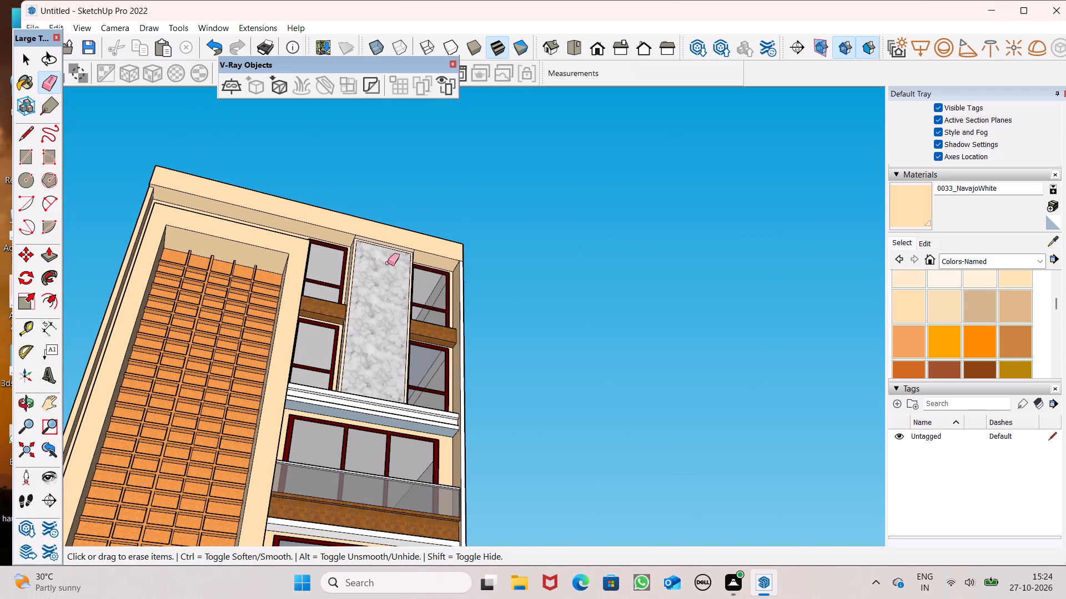
{"action": "scroll", "coordinate": [456, 293], "scroll_direction": "up", "scroll_amount": 7}
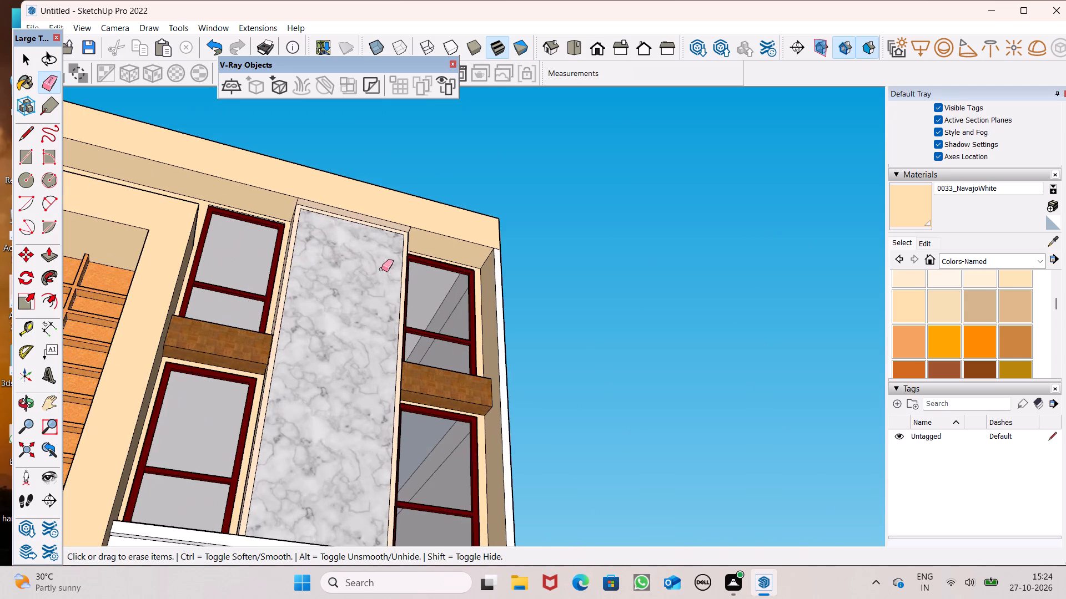
{"action": "scroll", "coordinate": [420, 245], "scroll_direction": "up", "scroll_amount": 6}
{"action": "scroll", "coordinate": [389, 196], "scroll_direction": "up", "scroll_amount": 6}
{"action": "left_click_drag", "start_coordinate": [424, 216], "coordinate": [423, 217]}
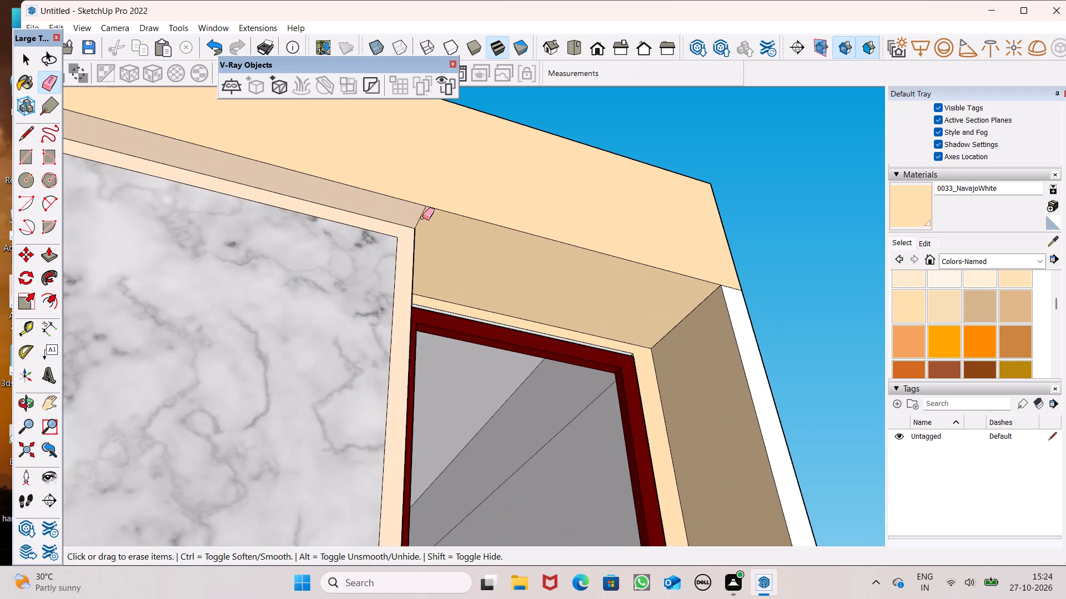
{"action": "left_click_drag", "start_coordinate": [423, 217], "coordinate": [416, 217]}
{"action": "scroll", "coordinate": [546, 168], "scroll_direction": "down", "scroll_amount": 6}
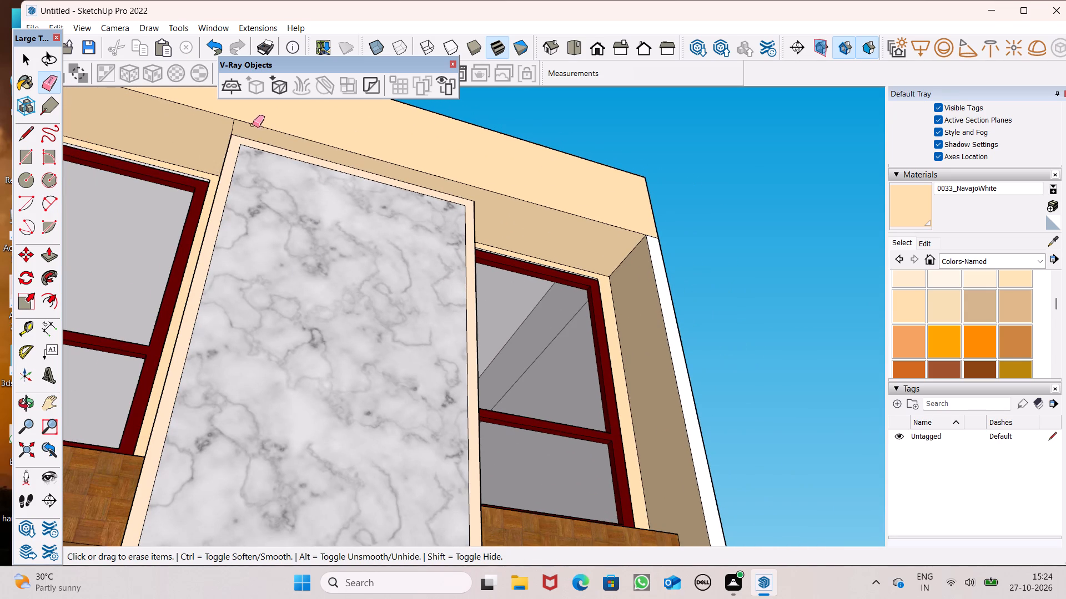
{"action": "left_click_drag", "start_coordinate": [229, 134], "coordinate": [232, 128]}
Examine the painted building from below, from the side and from the front.
{"action": "scroll", "coordinate": [786, 132], "scroll_direction": "down", "scroll_amount": 8}
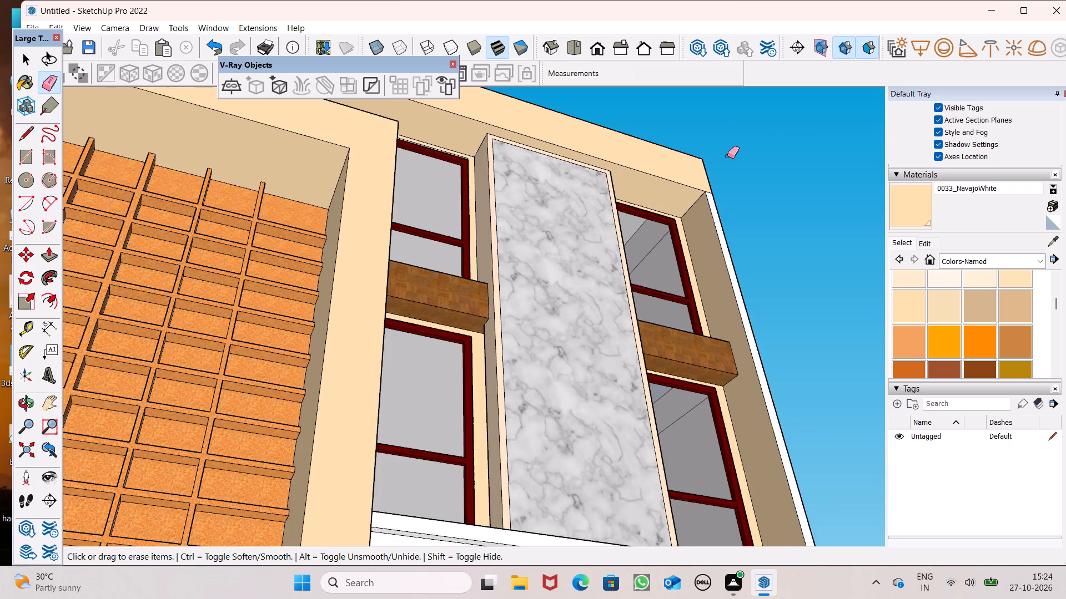
{"action": "scroll", "coordinate": [712, 211], "scroll_direction": "down", "scroll_amount": 4}
{"action": "scroll", "coordinate": [682, 267], "scroll_direction": "down", "scroll_amount": 4}
{"action": "scroll", "coordinate": [508, 349], "scroll_direction": "down", "scroll_amount": 4}
{"action": "scroll", "coordinate": [464, 393], "scroll_direction": "down", "scroll_amount": 4}
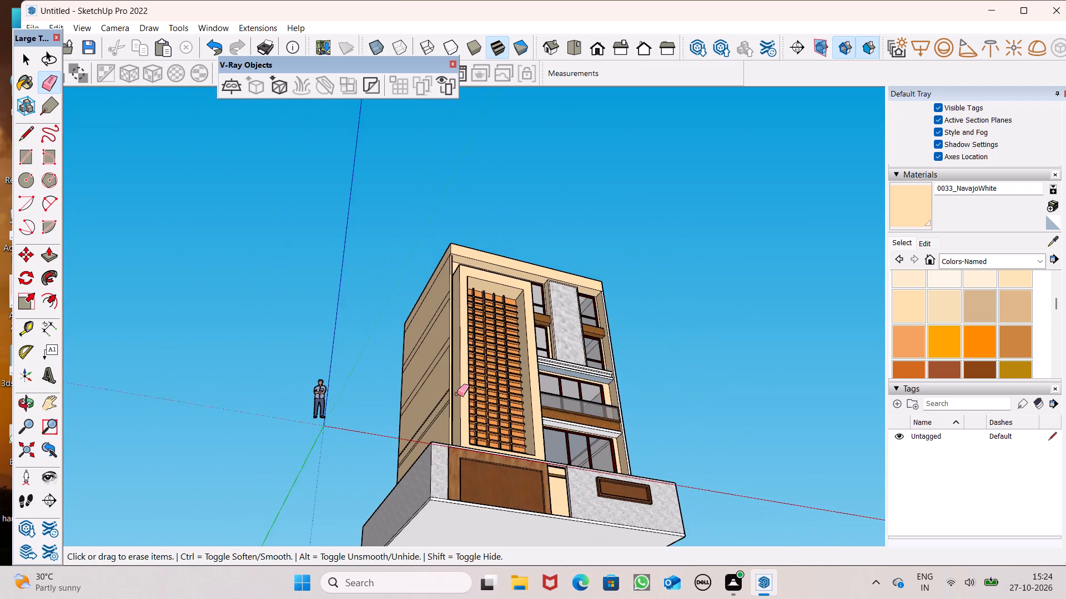
{"action": "scroll", "coordinate": [457, 394], "scroll_direction": "up", "scroll_amount": 1}
{"action": "middle_click_drag", "start_coordinate": [457, 394], "coordinate": [416, 534]}
{"action": "scroll", "coordinate": [405, 324], "scroll_direction": "down", "scroll_amount": 4}
{"action": "middle_click_drag", "start_coordinate": [406, 408], "coordinate": [413, 507]}
{"action": "scroll", "coordinate": [407, 432], "scroll_direction": "up", "scroll_amount": 1}
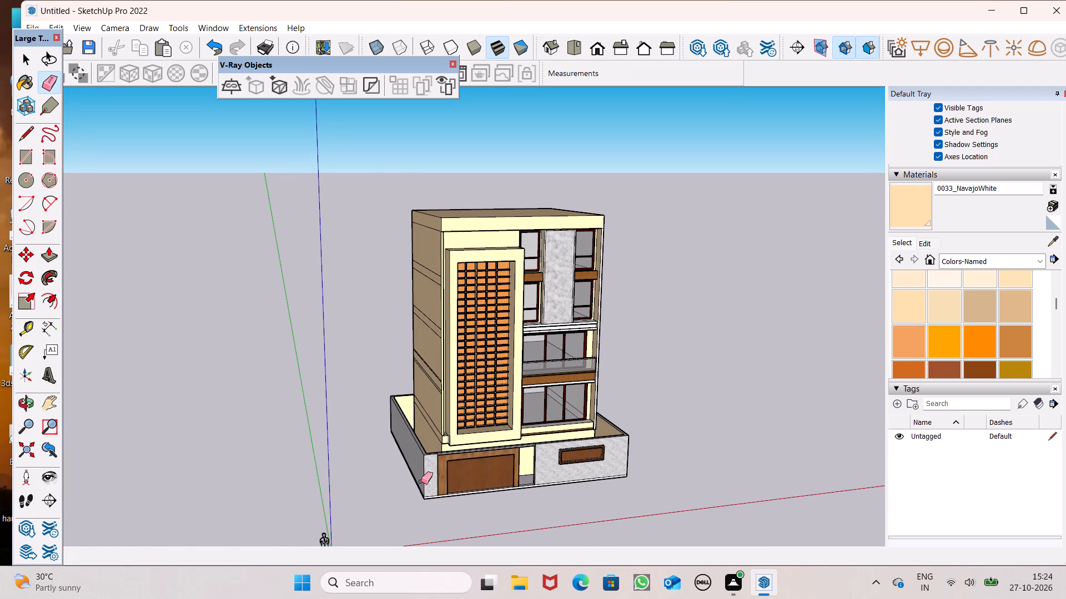
{"action": "middle_click_drag", "start_coordinate": [508, 501], "coordinate": [400, 496]}
{"action": "scroll", "coordinate": [400, 497], "scroll_direction": "up", "scroll_amount": 2}
{"action": "scroll", "coordinate": [527, 510], "scroll_direction": "up", "scroll_amount": 2}
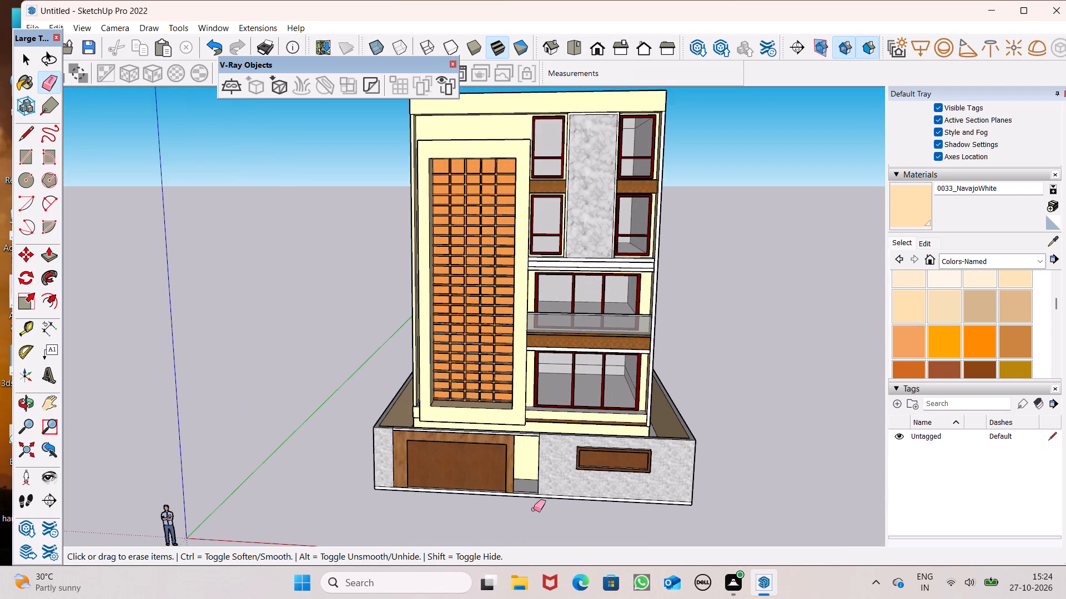
{"action": "middle_click_drag", "start_coordinate": [555, 511], "coordinate": [575, 498]}
{"action": "scroll", "coordinate": [571, 499], "scroll_direction": "down", "scroll_amount": 2}
{"action": "middle_click_drag", "start_coordinate": [675, 498], "coordinate": [691, 485]}
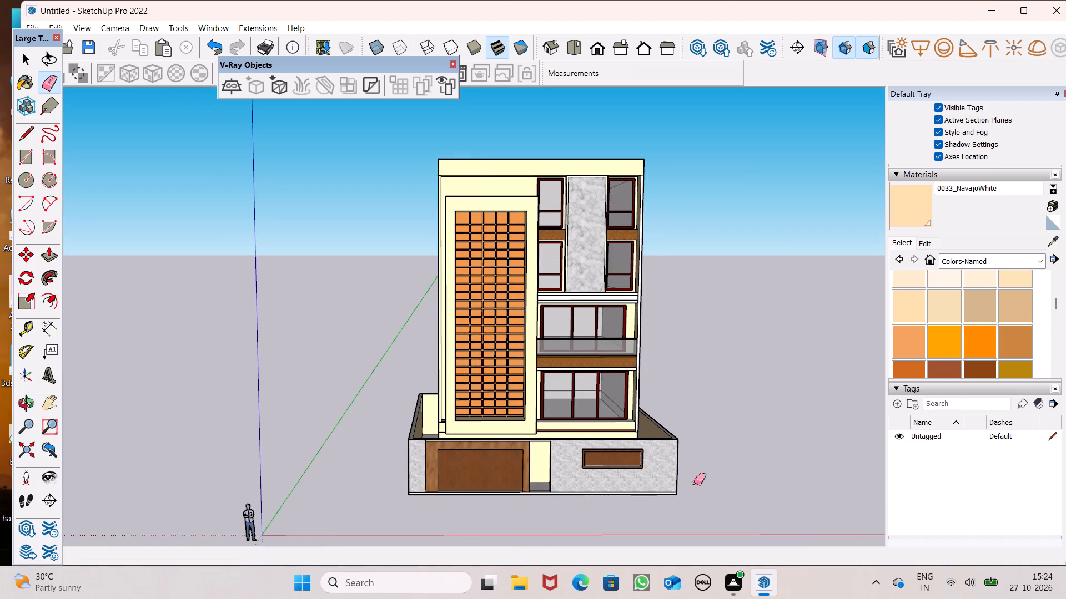
{"action": "scroll", "coordinate": [703, 463], "scroll_direction": "up", "scroll_amount": 2}
{"action": "middle_click_drag", "start_coordinate": [707, 471], "coordinate": [712, 456]}
{"action": "scroll", "coordinate": [712, 432], "scroll_direction": "up", "scroll_amount": 1}
{"action": "scroll", "coordinate": [712, 445], "scroll_direction": "down", "scroll_amount": 1}
{"action": "scroll", "coordinate": [712, 371], "scroll_direction": "down", "scroll_amount": 1}
{"action": "scroll", "coordinate": [697, 221], "scroll_direction": "up", "scroll_amount": 1}
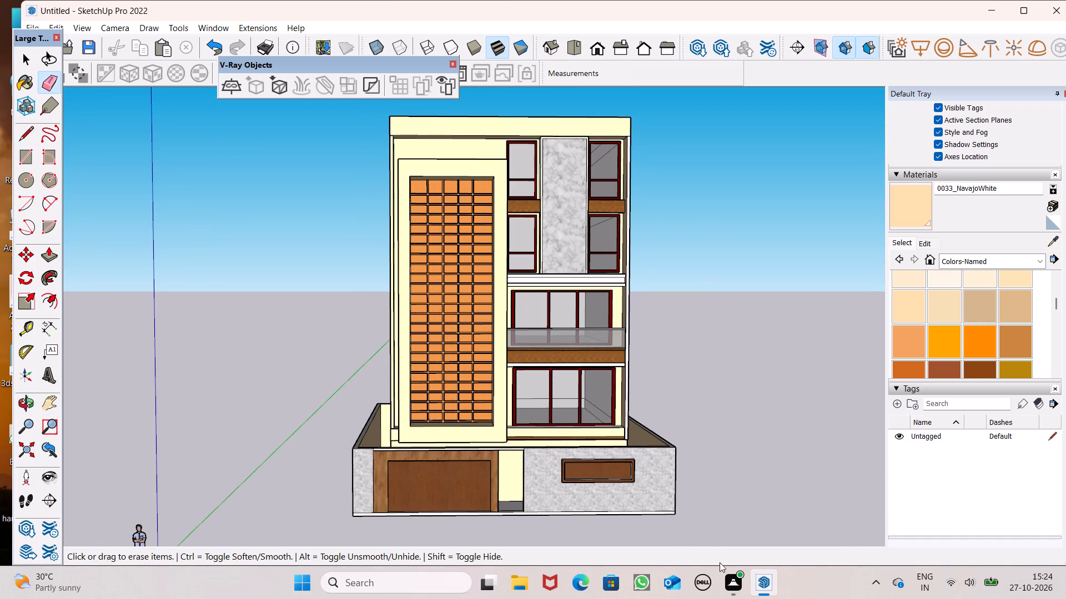
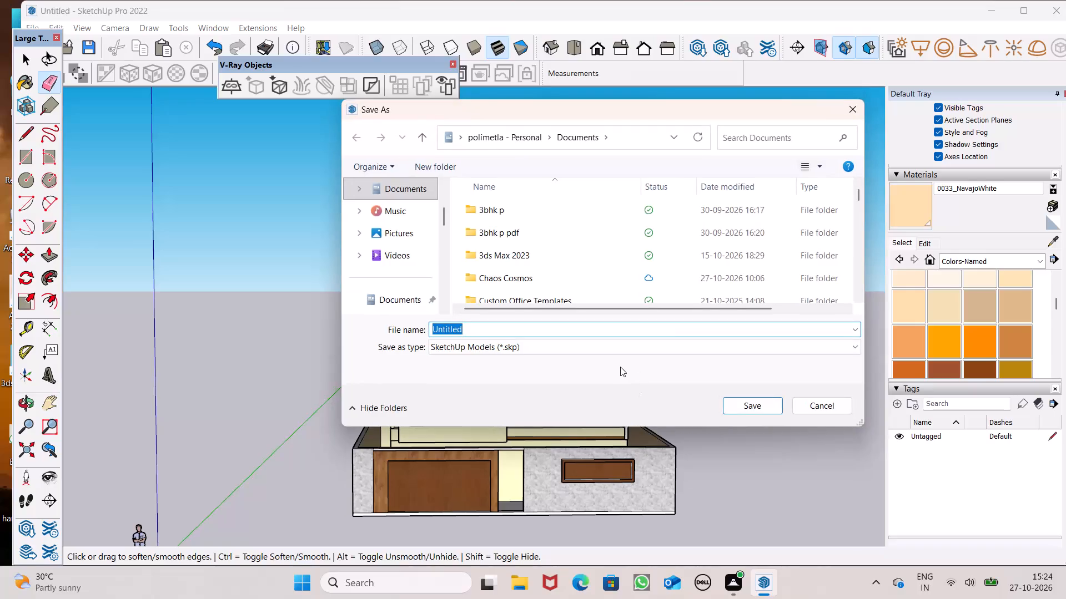
Save the model in the Documents folder as "wood finish house elevation" in SketchUp Models format.
{"action": "key", "text": "BackSpace"}
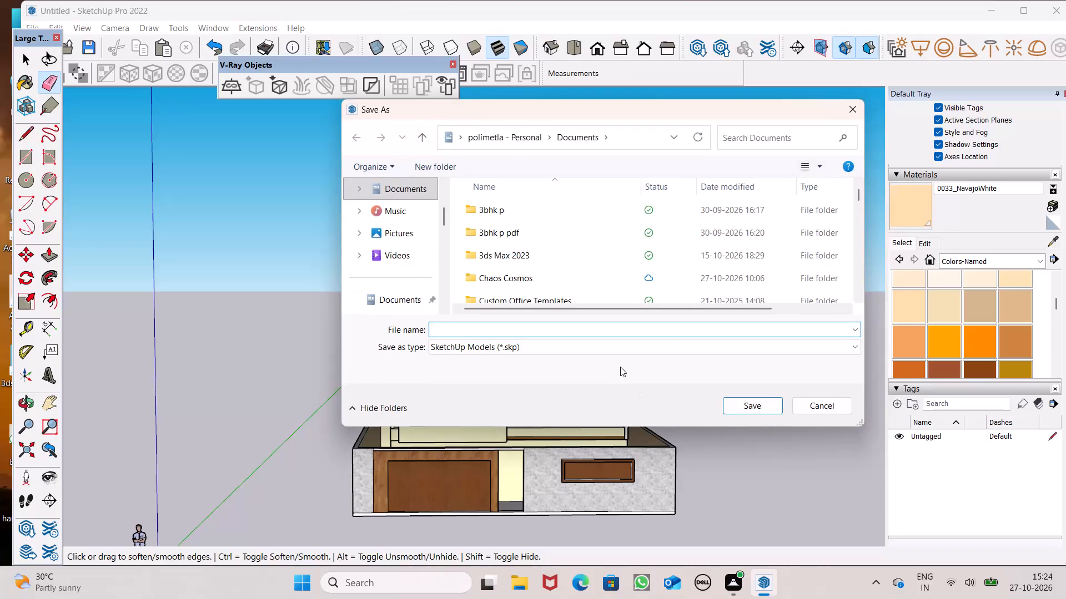
{"action": "type", "text": "wood"}
{"action": "key", "text": "space"}
{"action": "type", "text": "finish"}
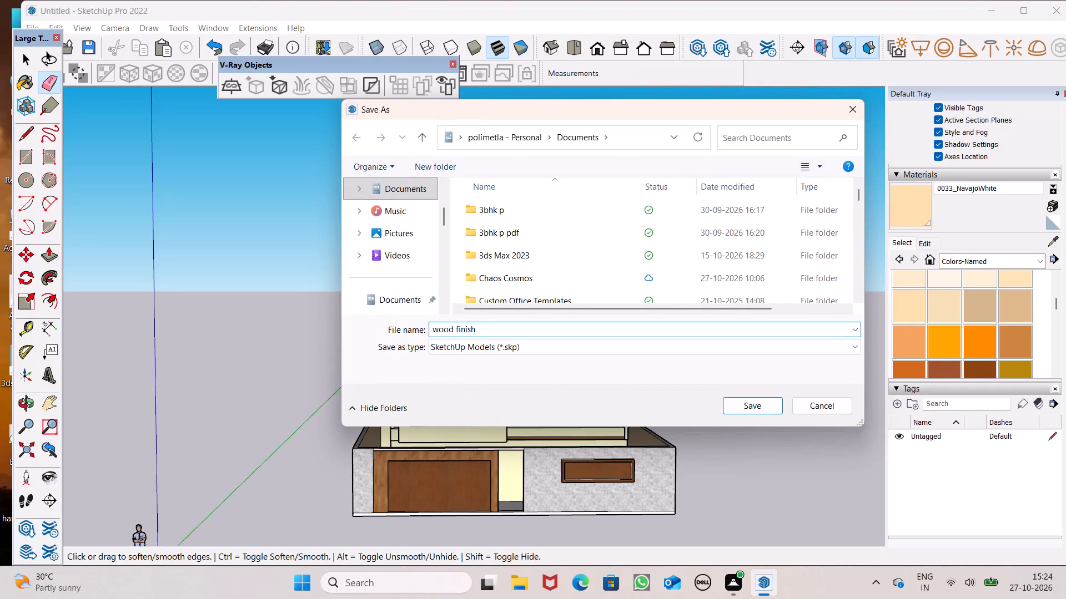
{"action": "key", "text": "space"}
{"action": "type", "text": "house elevation"}
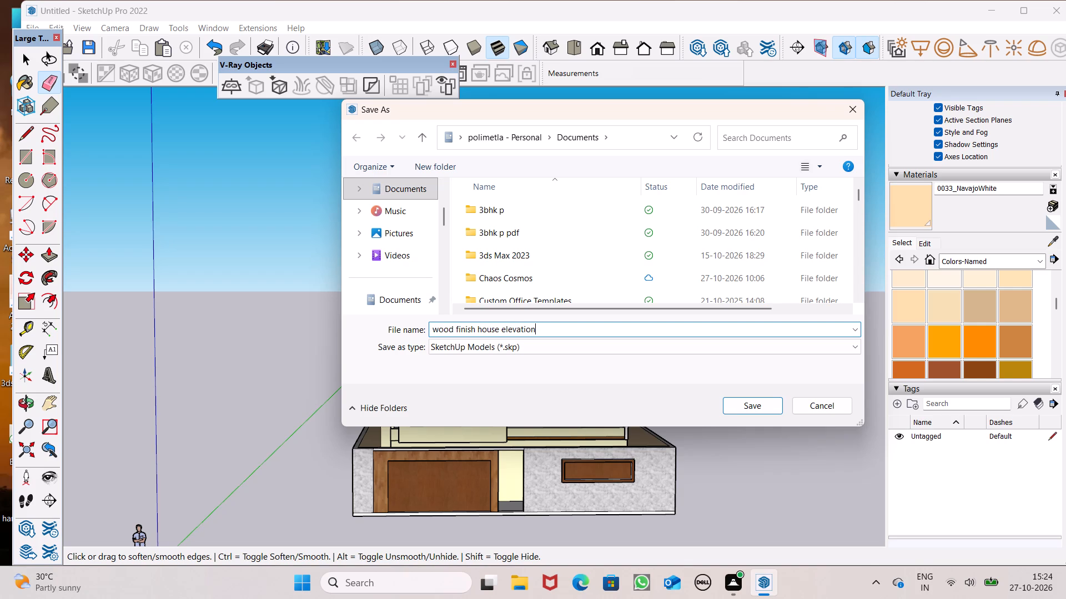
{"action": "left_click", "coordinate": [770, 403]}
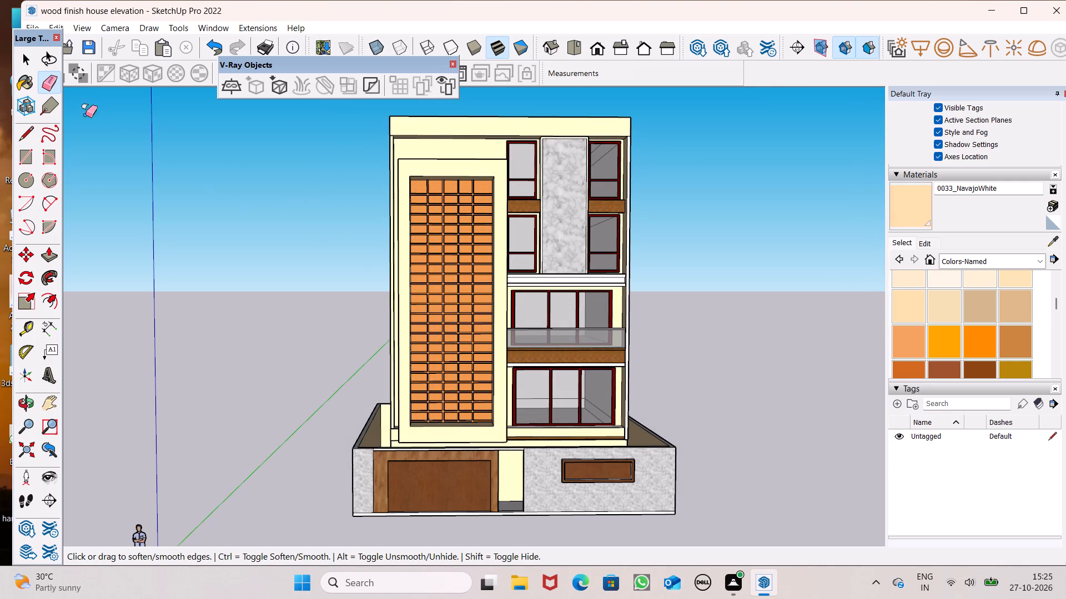
Export the current front view of the house as a JPEG 2D graphic named "wood finish house elevation" in Documents.
{"action": "left_click", "coordinate": [32, 23]}
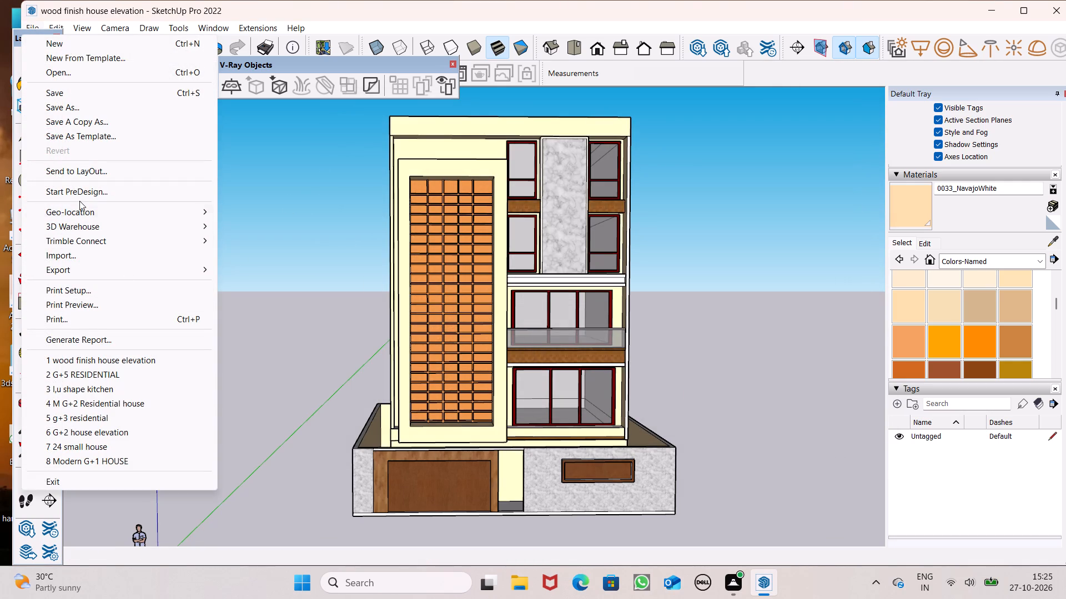
{"action": "left_click", "coordinate": [117, 272]}
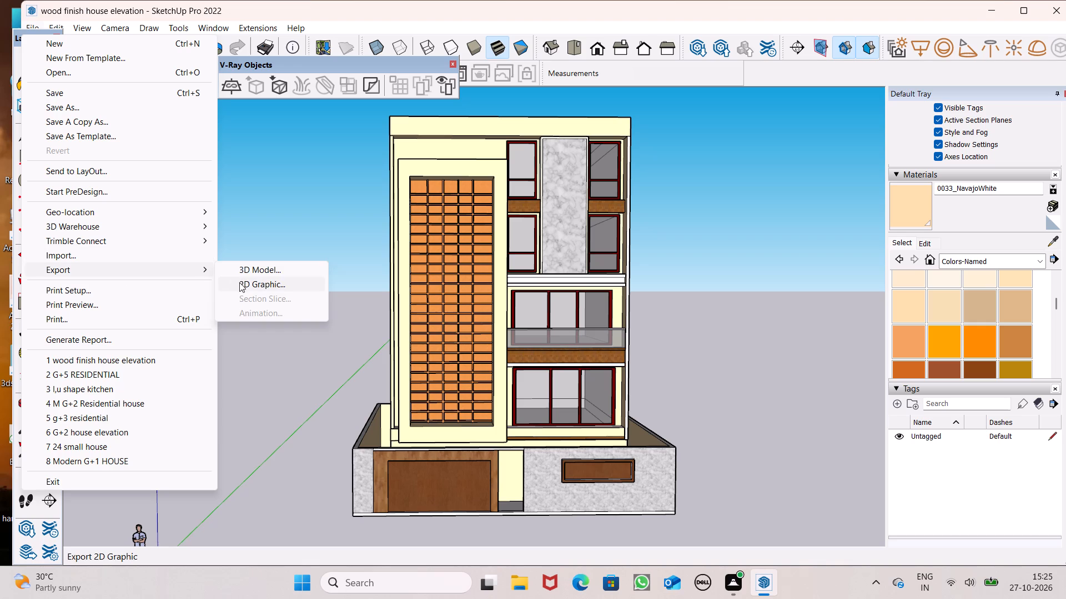
{"action": "left_click", "coordinate": [239, 282]}
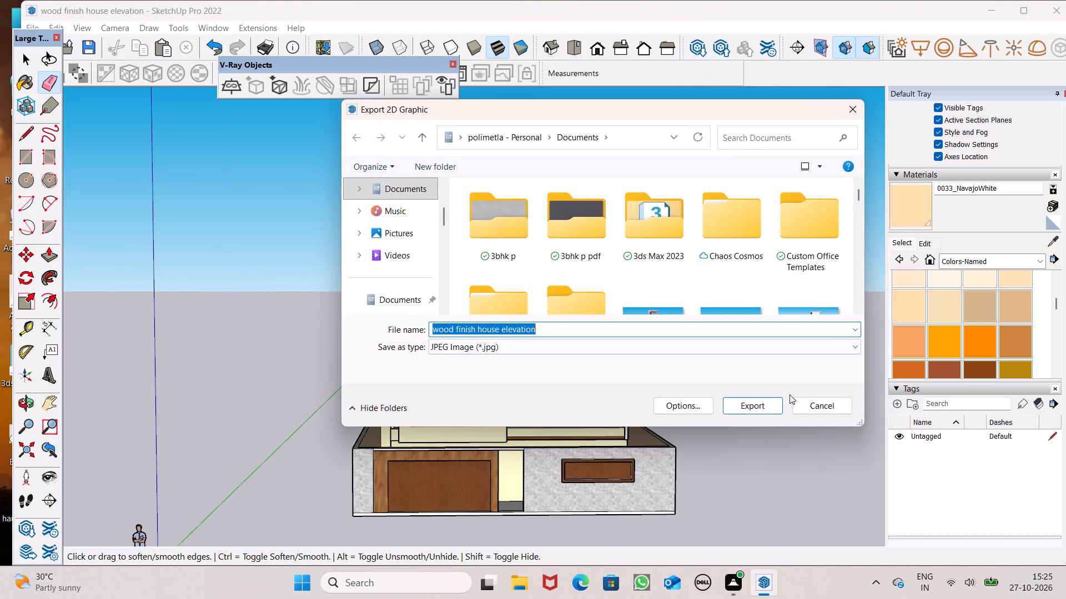
{"action": "left_click", "coordinate": [773, 403]}
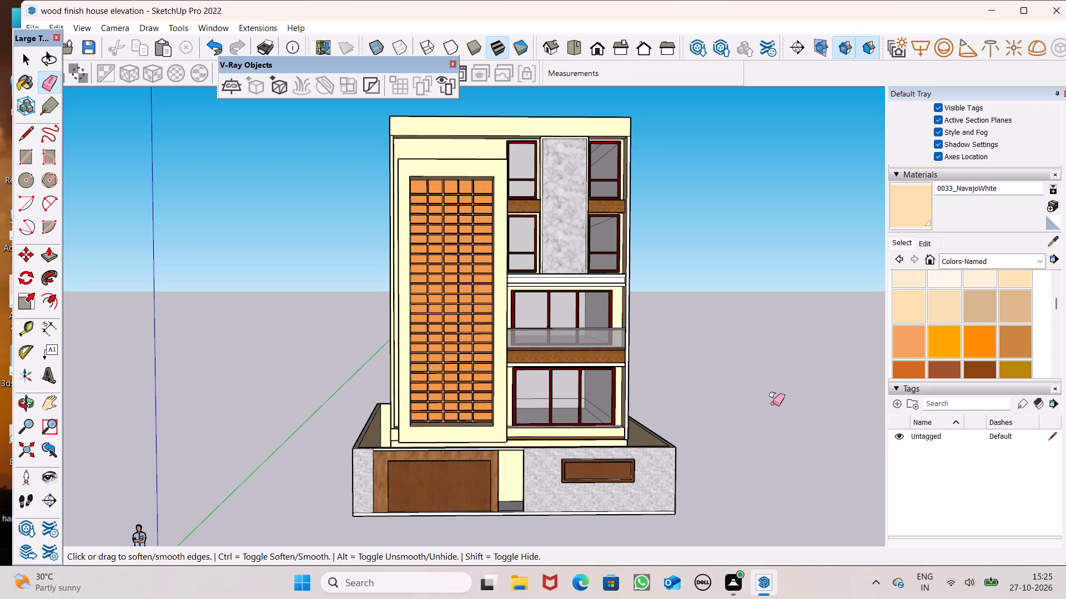